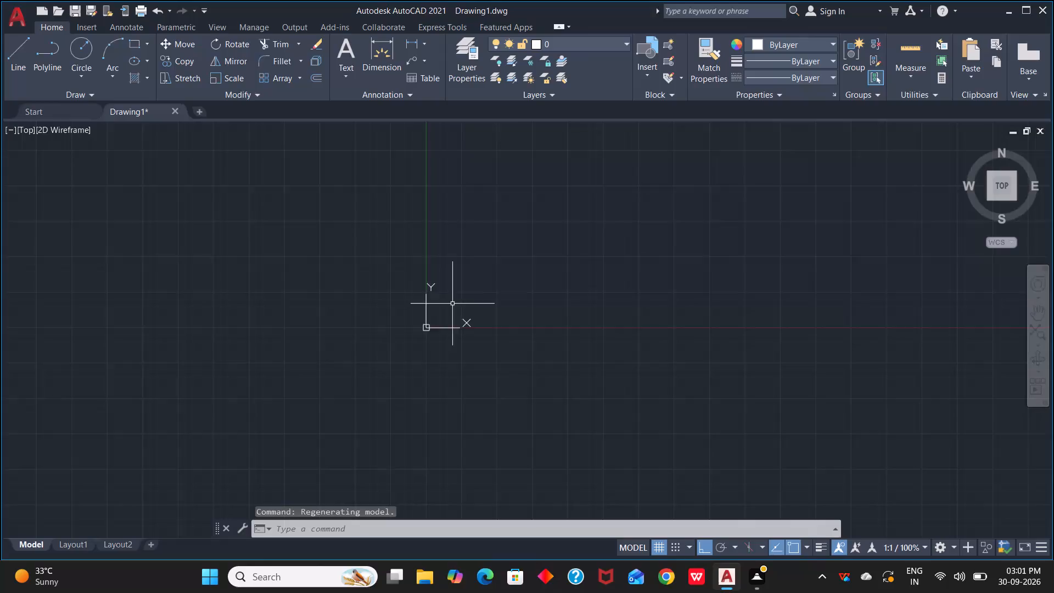
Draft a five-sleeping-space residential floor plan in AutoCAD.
Configure the drawing units to Engineering length with 0'-0" precision and an insertion scale of Feet.
{"action": "scroll", "coordinate": [452, 304], "scroll_direction": "up", "scroll_amount": 1}
{"action": "key", "text": "Escape"}
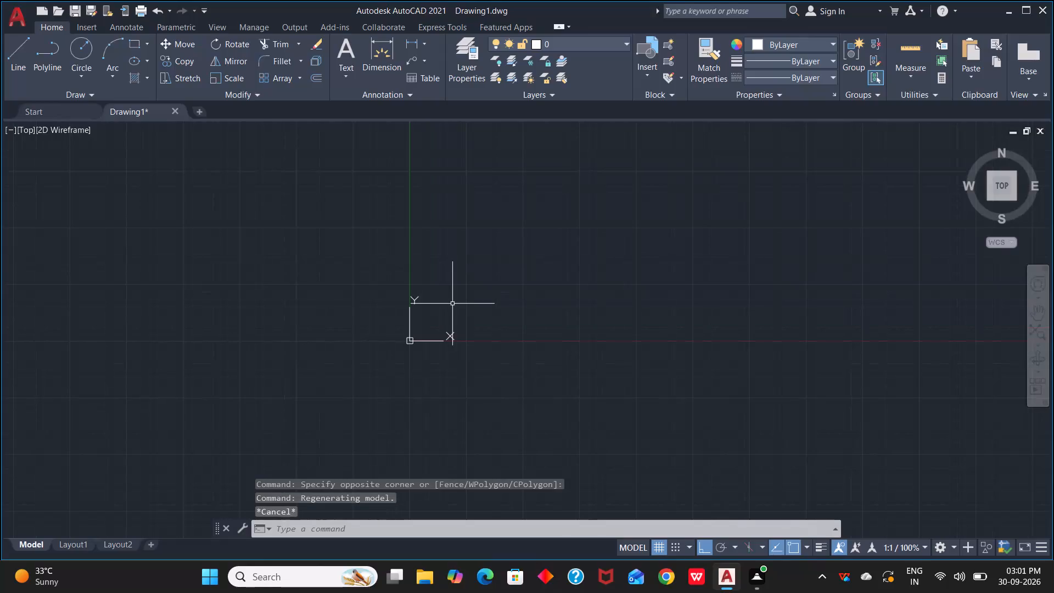
{"action": "key", "text": "Escape"}
{"action": "type", "text": "un"}
{"action": "key", "text": "space"}
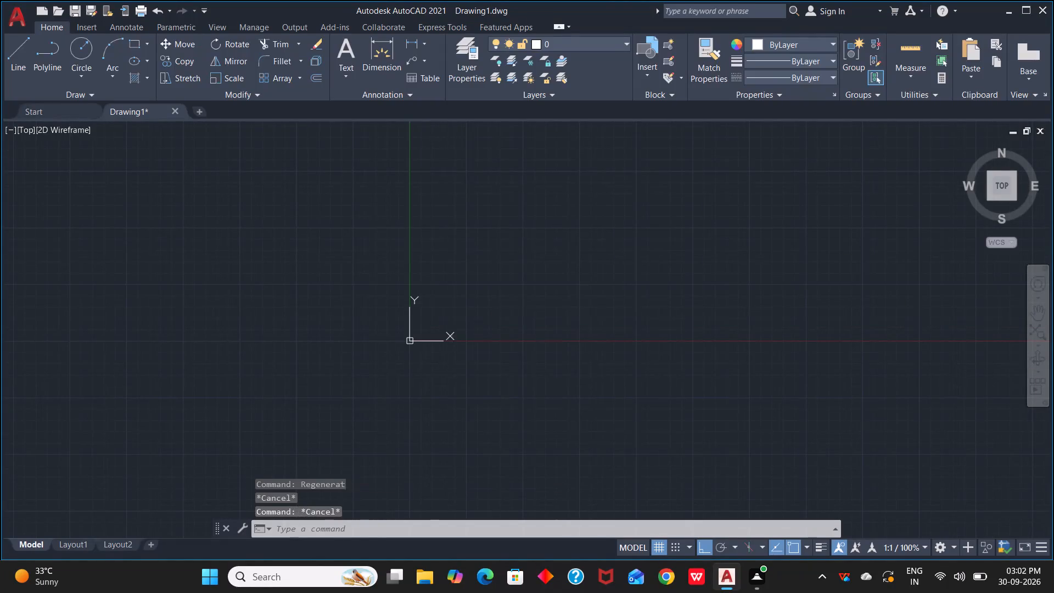
{"action": "left_click", "coordinate": [503, 188]}
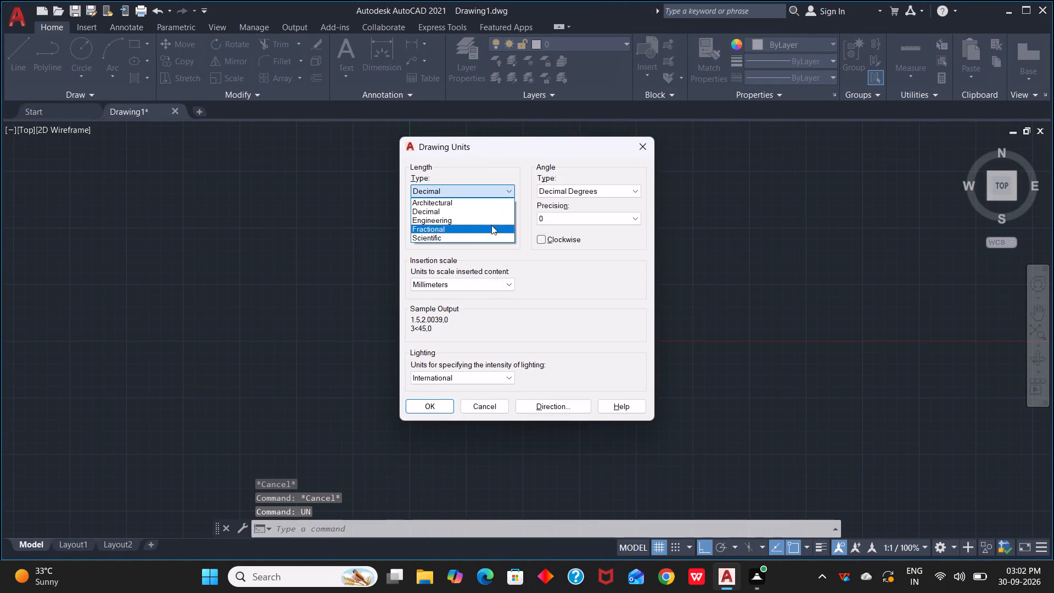
{"action": "left_click", "coordinate": [486, 221]}
{"action": "left_click", "coordinate": [510, 215]}
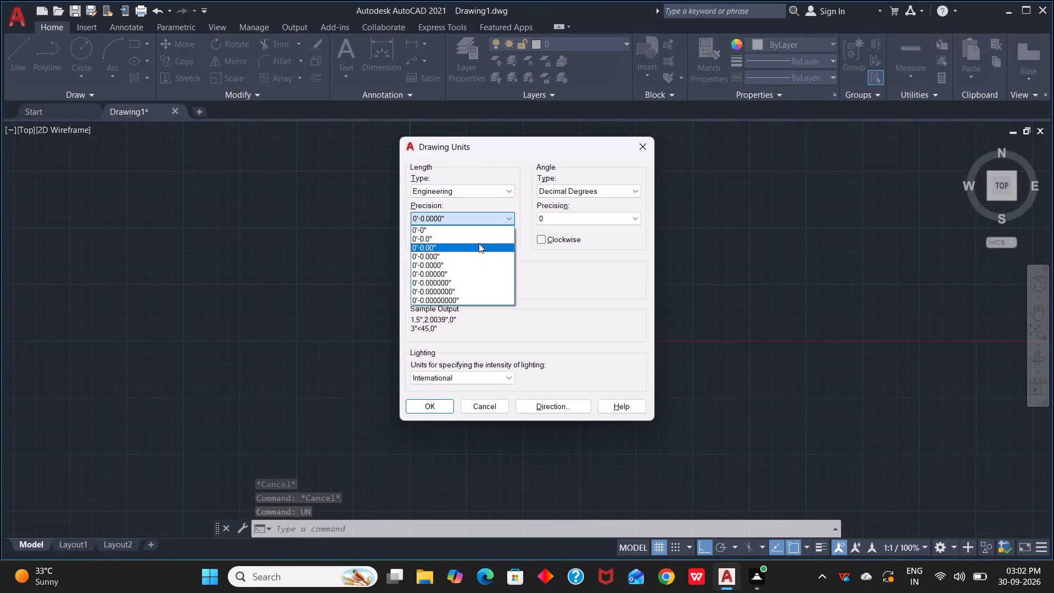
{"action": "left_click", "coordinate": [470, 226]}
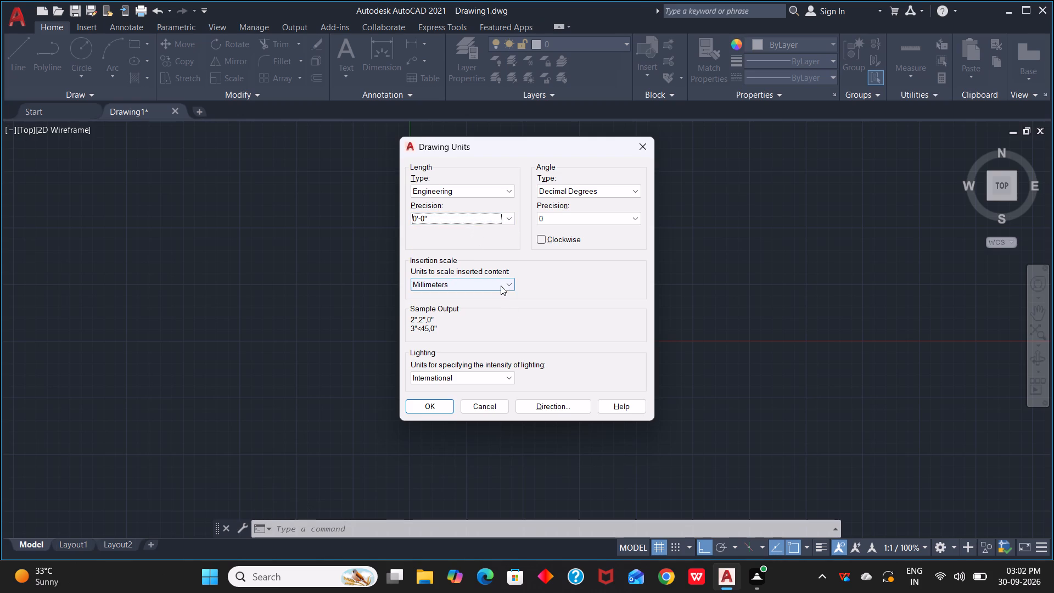
{"action": "left_click", "coordinate": [503, 284]}
{"action": "left_click", "coordinate": [474, 315]}
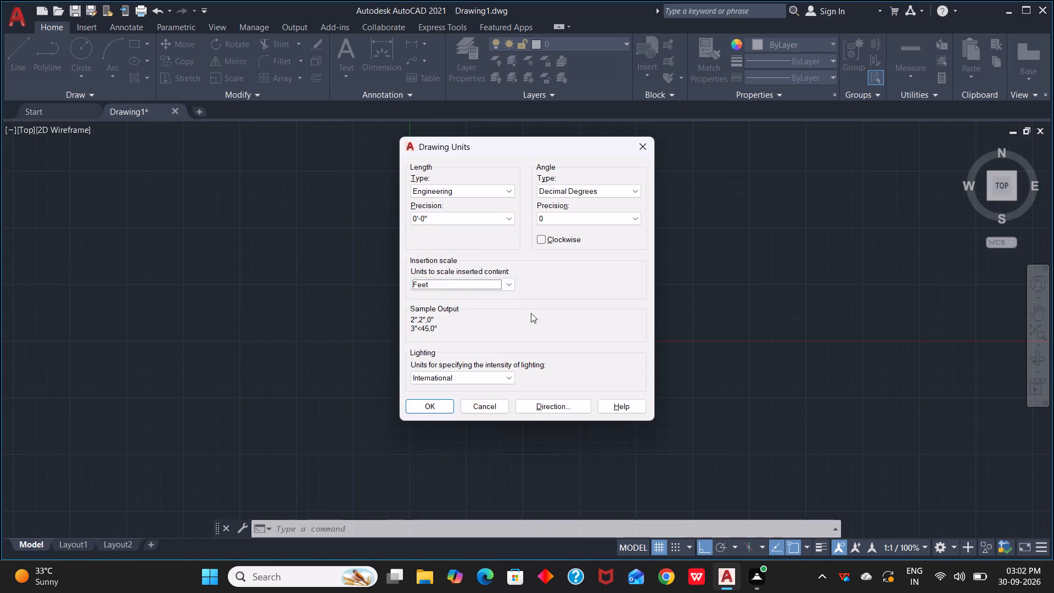
{"action": "left_click", "coordinate": [440, 406]}
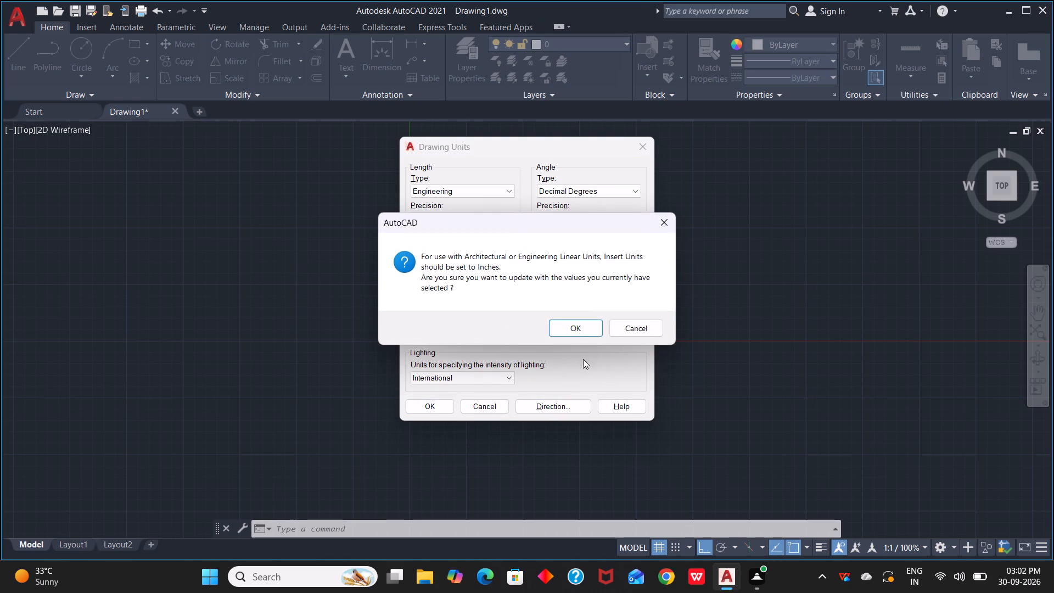
{"action": "left_click", "coordinate": [582, 331]}
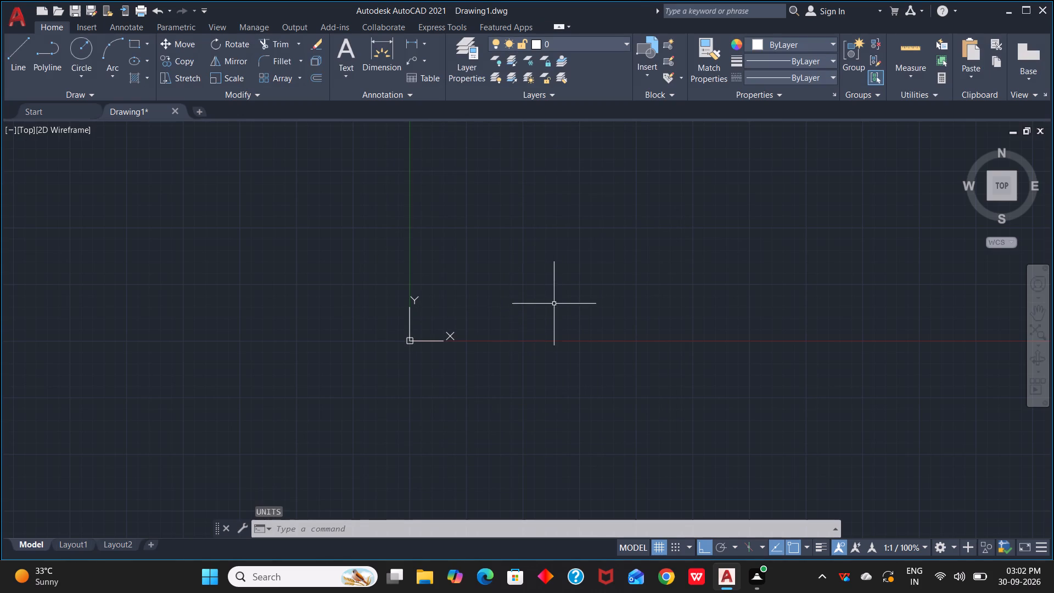
Set the ISO-25 dimension style's primary units to Engineering with 0'-0" precision and make that style current.
{"action": "key", "text": "d"}
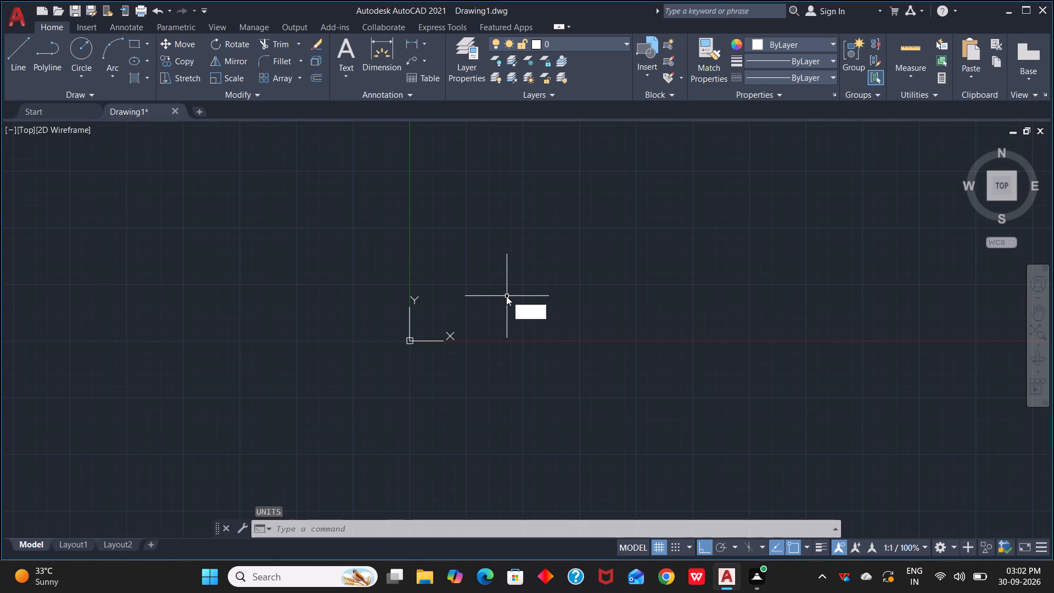
{"action": "key", "text": "i"}
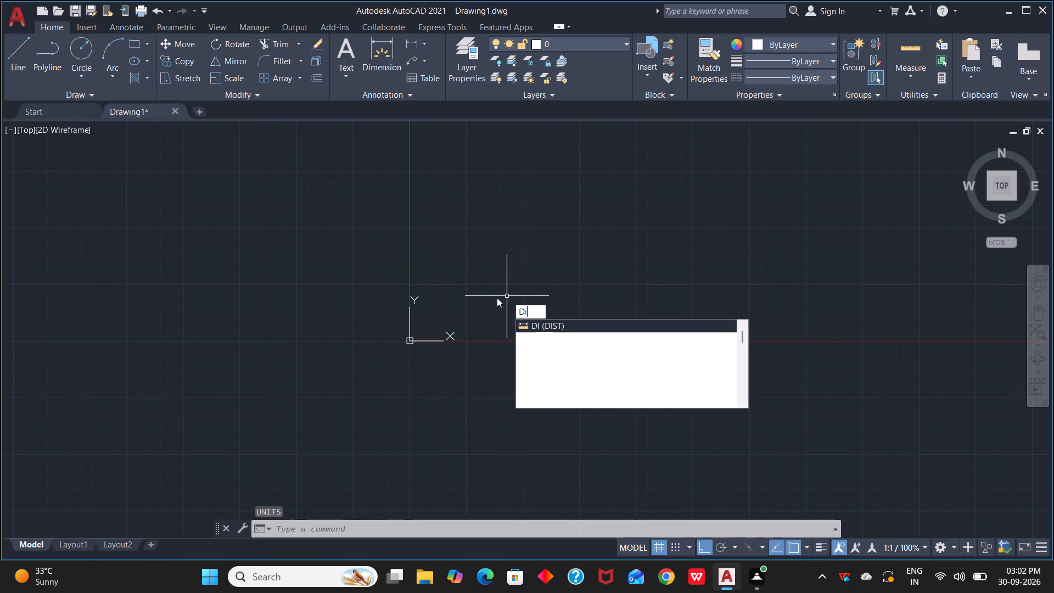
{"action": "key", "text": "BackSpace"}
{"action": "key", "text": "space"}
{"action": "right_click", "coordinate": [495, 306]}
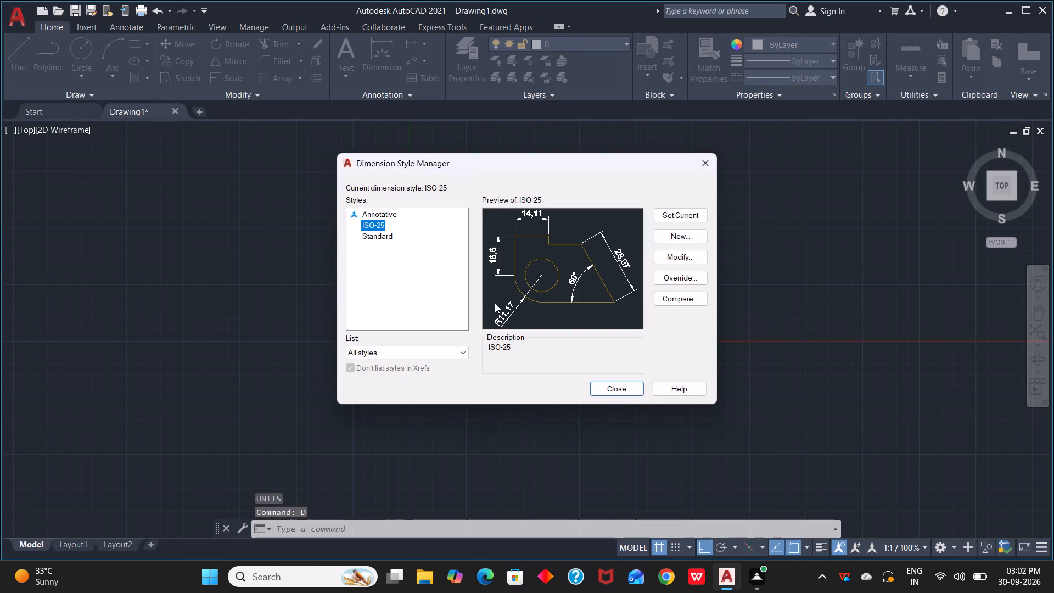
{"action": "left_click", "coordinate": [682, 260]}
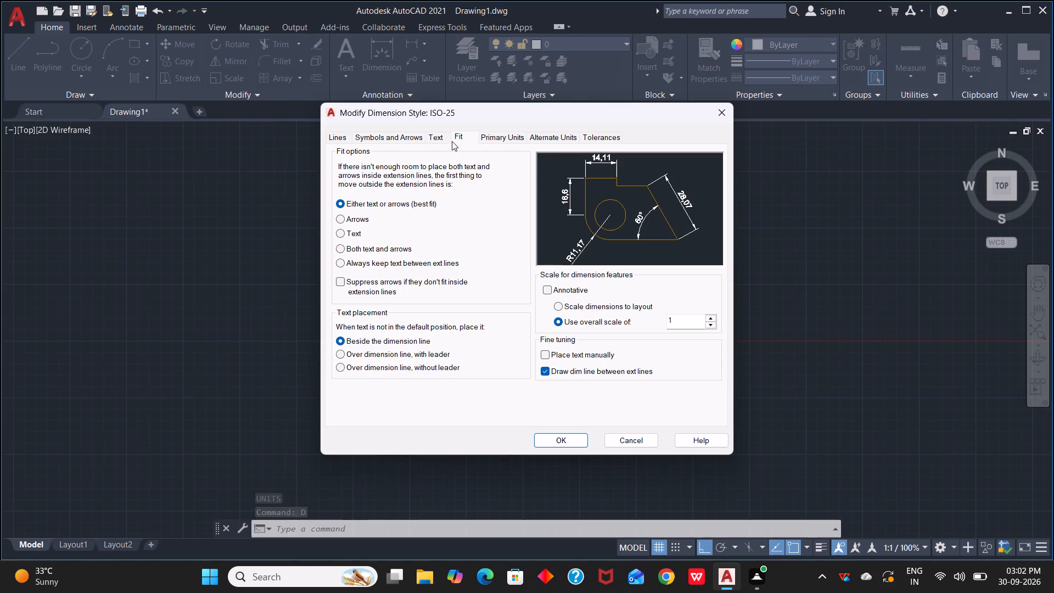
{"action": "left_click", "coordinate": [489, 140]}
{"action": "left_click", "coordinate": [510, 165]}
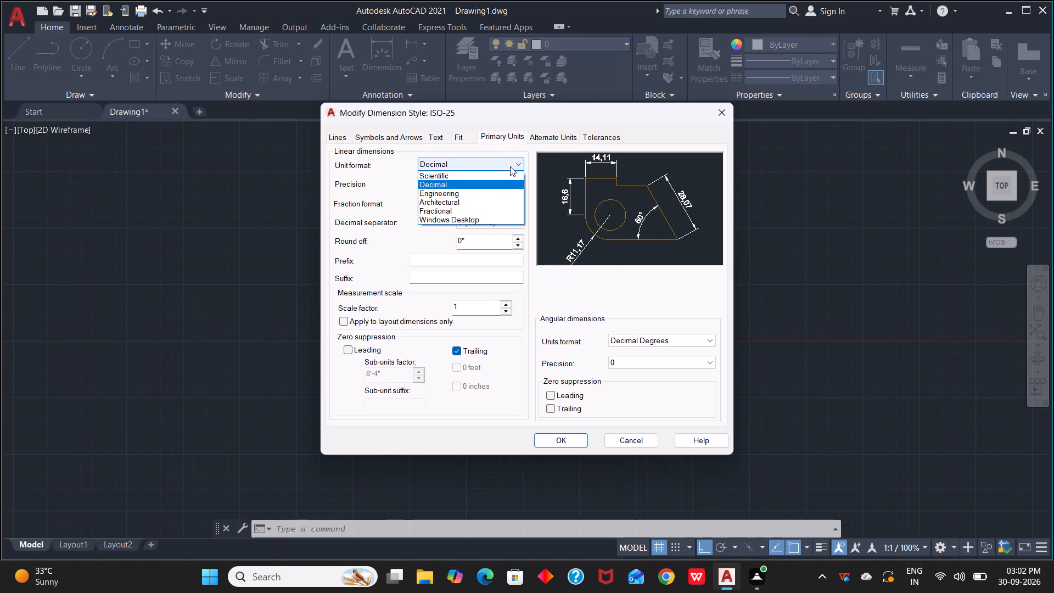
{"action": "left_click", "coordinate": [499, 191]}
{"action": "left_click", "coordinate": [518, 178]}
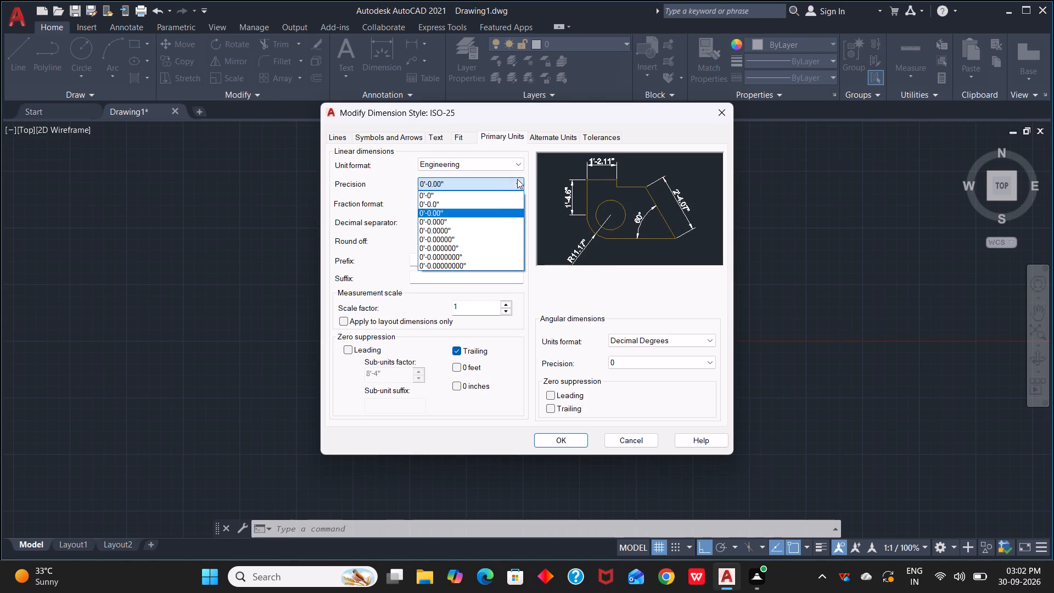
{"action": "left_click", "coordinate": [472, 197]}
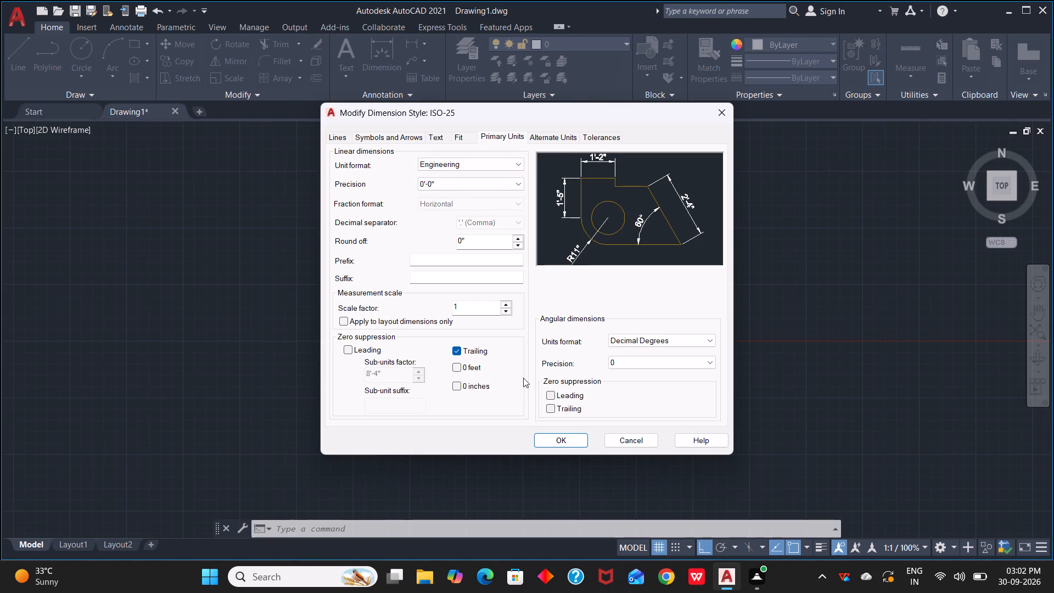
{"action": "left_click", "coordinate": [465, 141]}
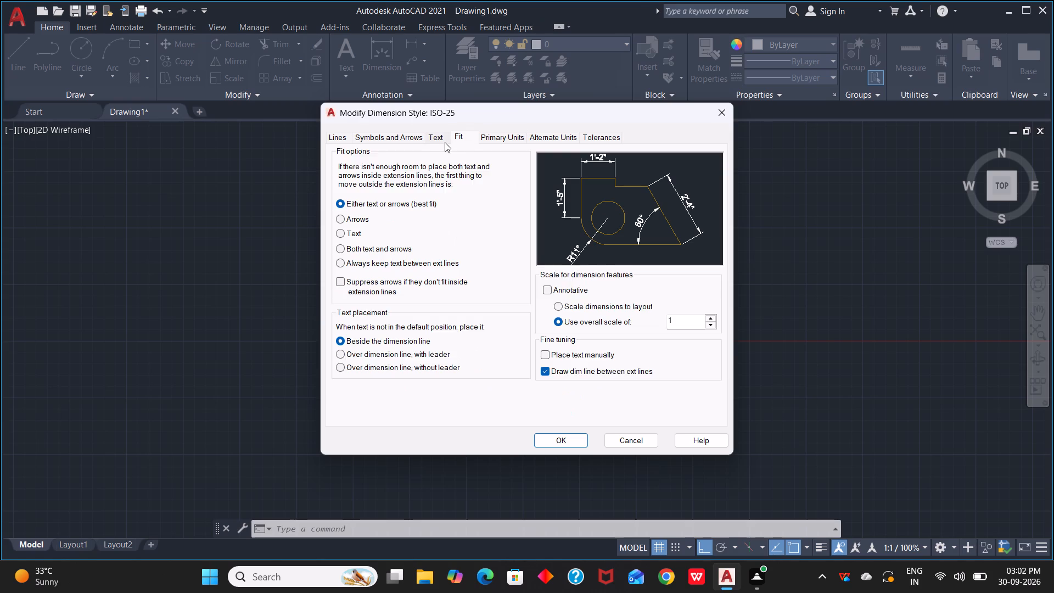
{"action": "left_click", "coordinate": [441, 141]}
{"action": "left_click", "coordinate": [506, 136]}
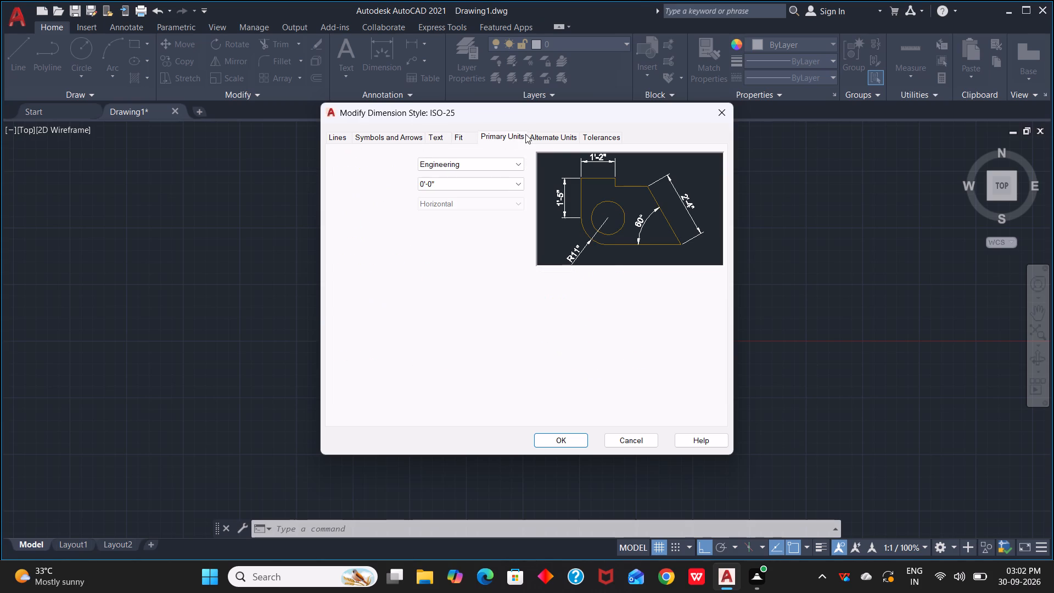
{"action": "left_click", "coordinate": [536, 137]}
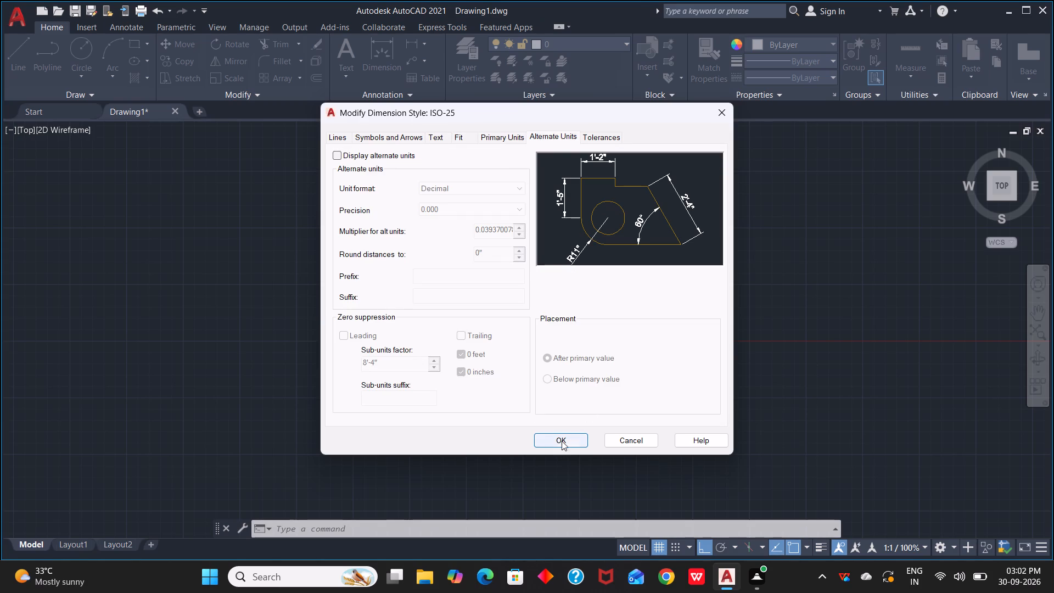
{"action": "left_click", "coordinate": [562, 441]}
{"action": "left_click", "coordinate": [676, 212]}
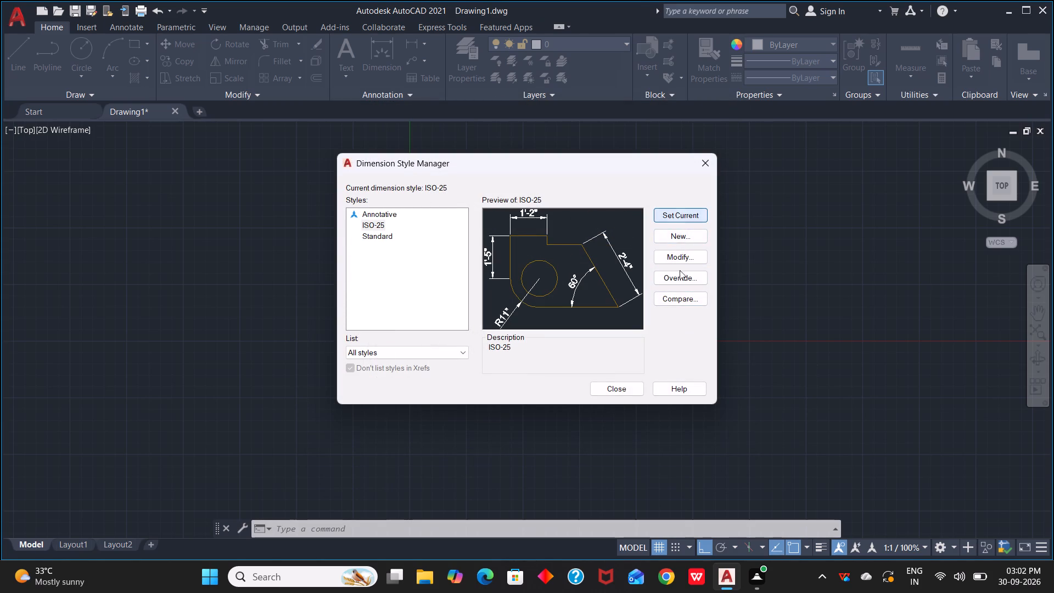
{"action": "left_click", "coordinate": [620, 389]}
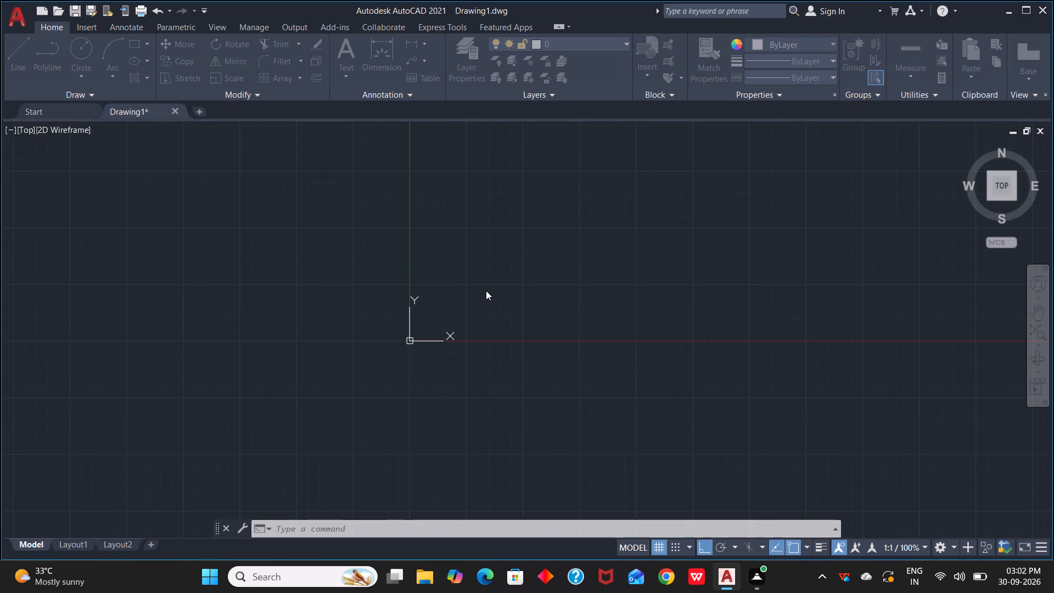
Turn on command logging for the drawing with LOGFILEON.
{"action": "scroll", "coordinate": [486, 290], "scroll_direction": "down", "scroll_amount": 1}
{"action": "middle_click_drag", "start_coordinate": [496, 285], "coordinate": [331, 303]}
{"action": "scroll", "coordinate": [496, 285], "scroll_direction": "down", "scroll_amount": 1}
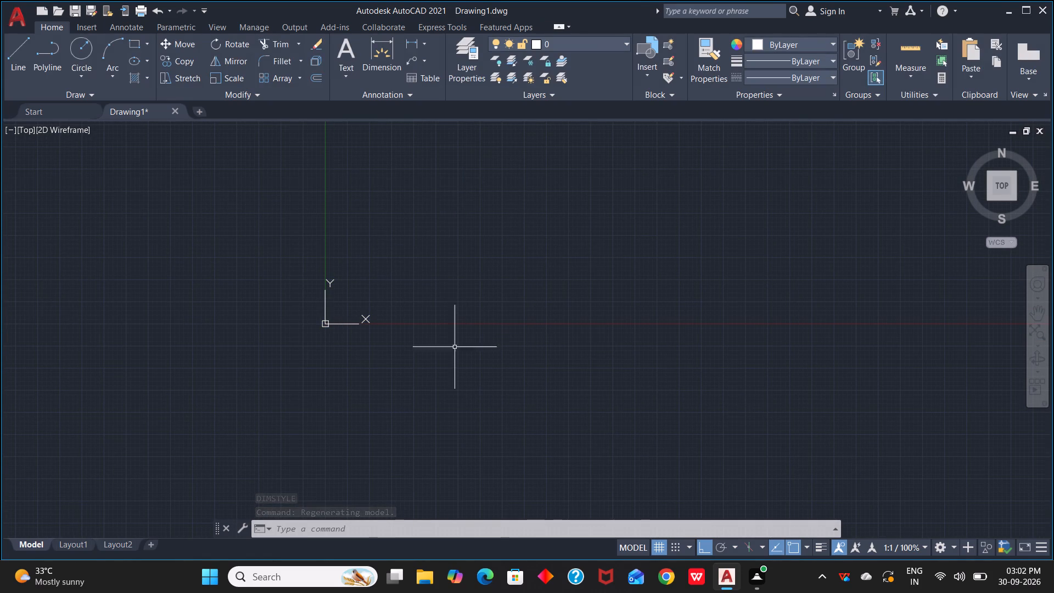
{"action": "type", "text": "lo"}
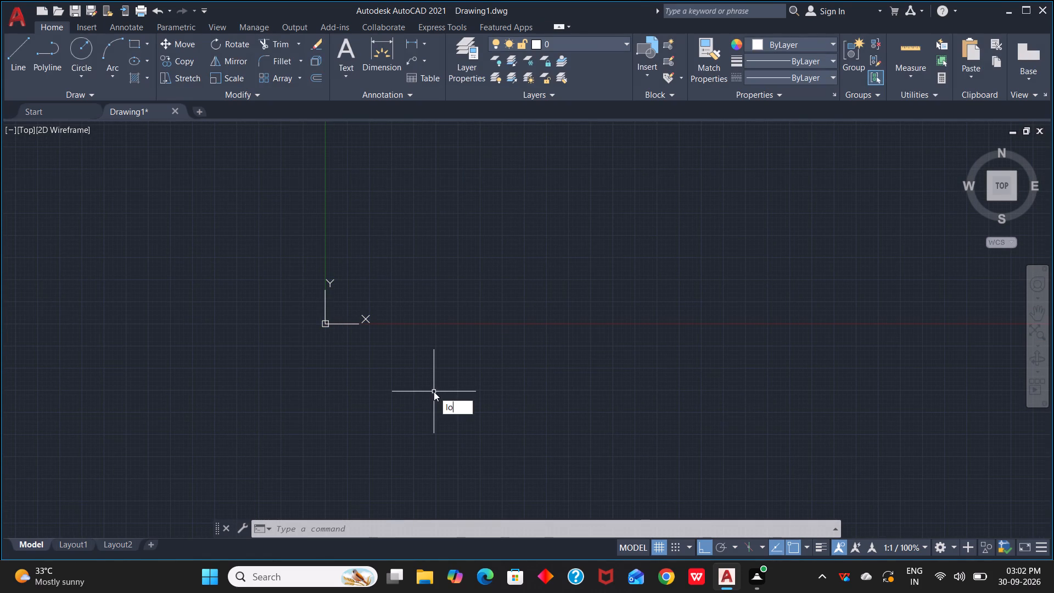
{"action": "key", "text": "f"}
{"action": "key", "text": "BackSpace"}
{"action": "key", "text": "g"}
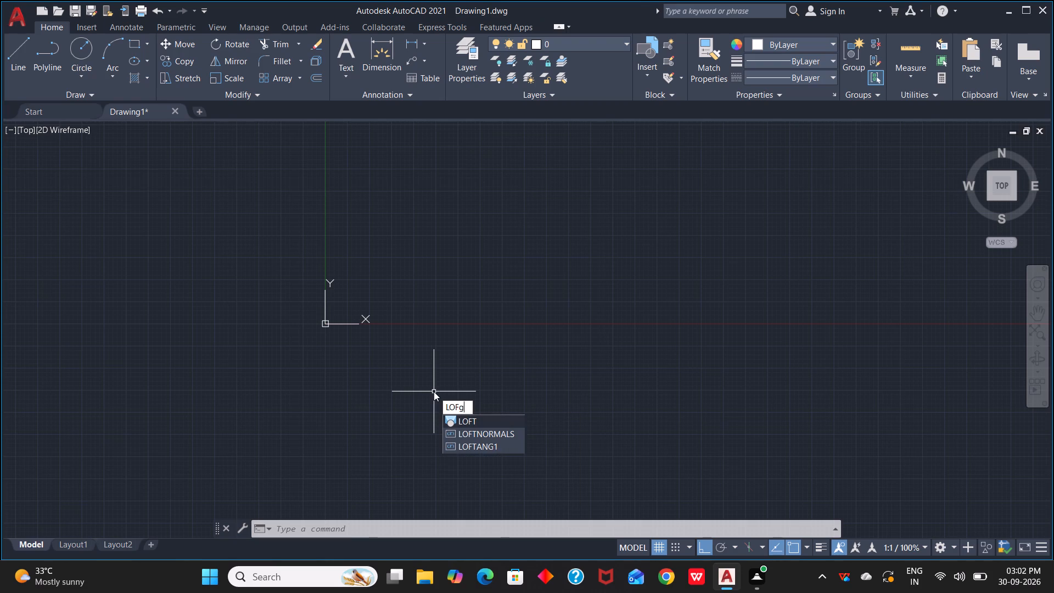
{"action": "key", "text": "BackSpace"}
{"action": "key", "text": "BackSpace"}
{"action": "key", "text": "g"}
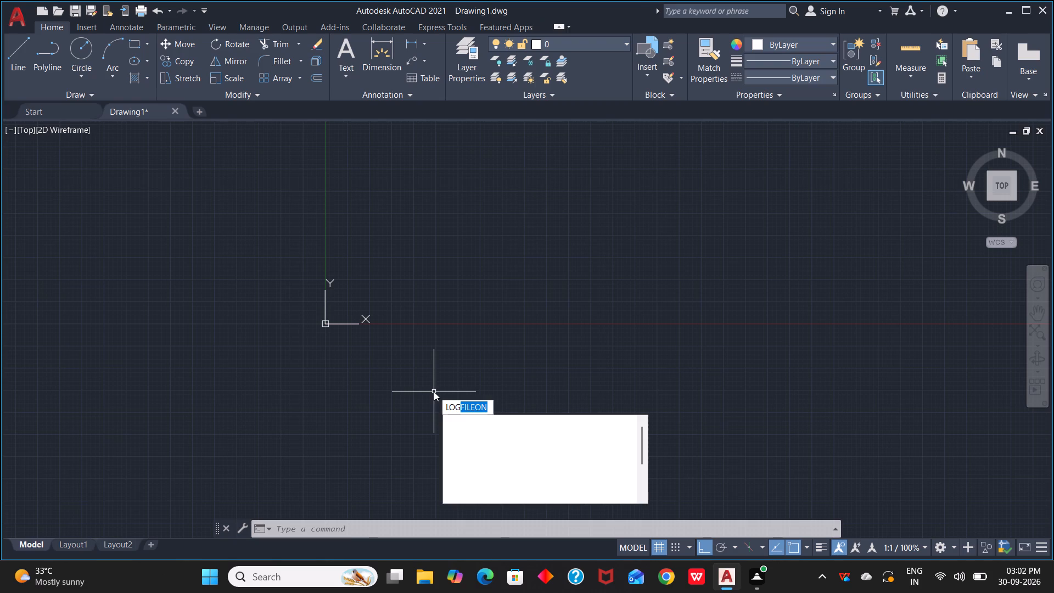
{"action": "key", "text": "Return"}
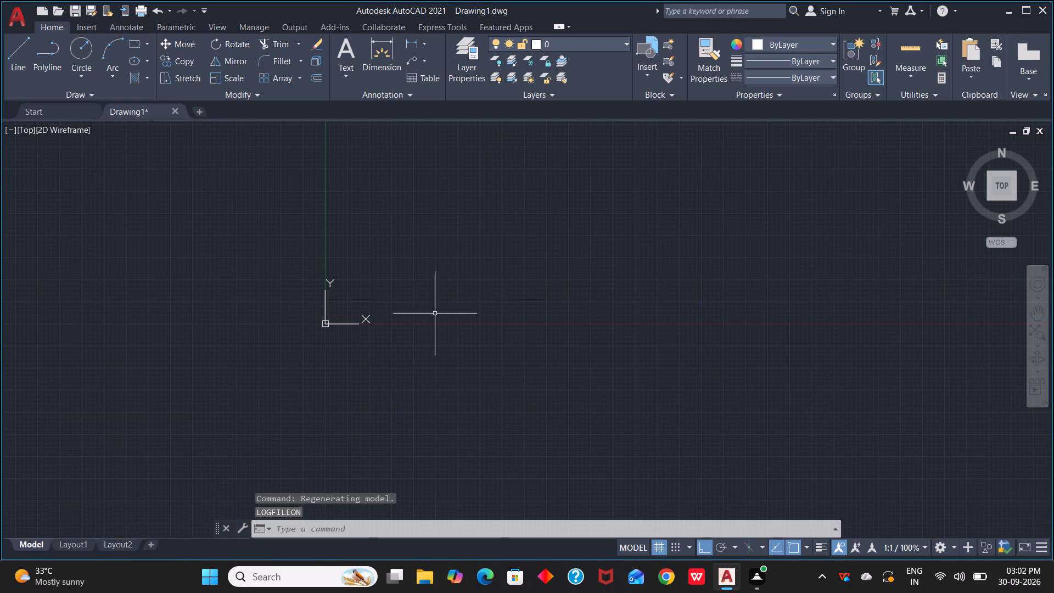
{"action": "middle_click_drag", "start_coordinate": [424, 327], "coordinate": [309, 428]}
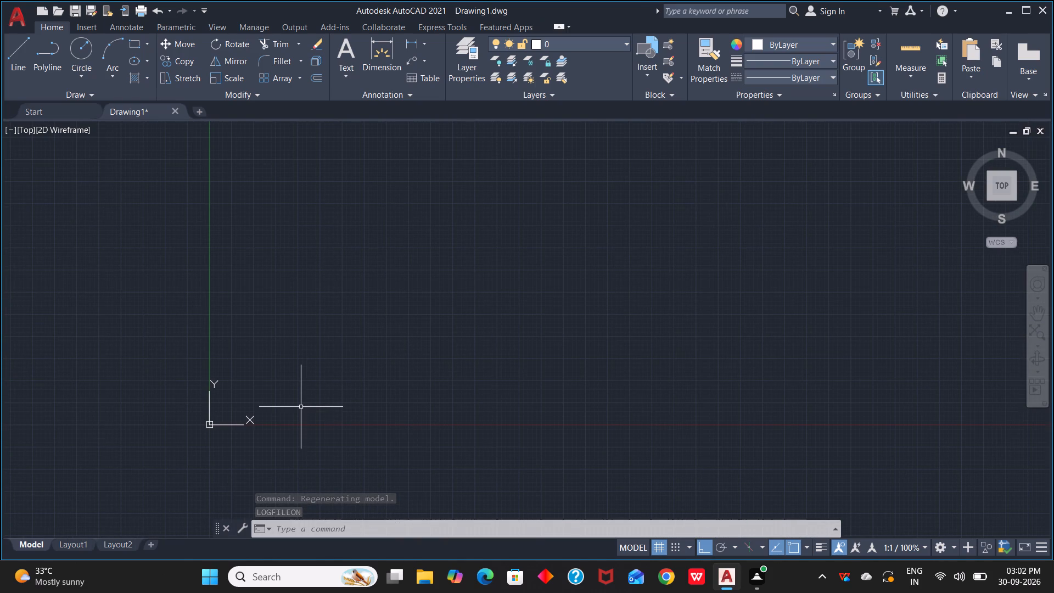
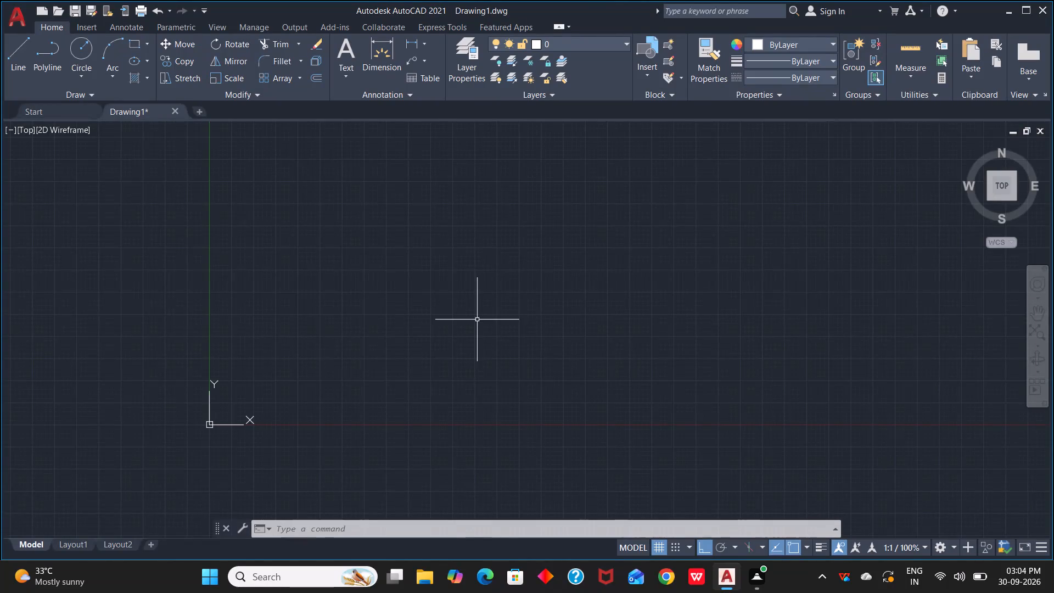
Draw a horizontal line to the right from a free point, with two consecutive 37'8" segments and a freehand segment about 300,150' long.
{"action": "scroll", "coordinate": [758, 221], "scroll_direction": "down", "scroll_amount": 2}
{"action": "middle_click_drag", "start_coordinate": [582, 251], "coordinate": [504, 352]}
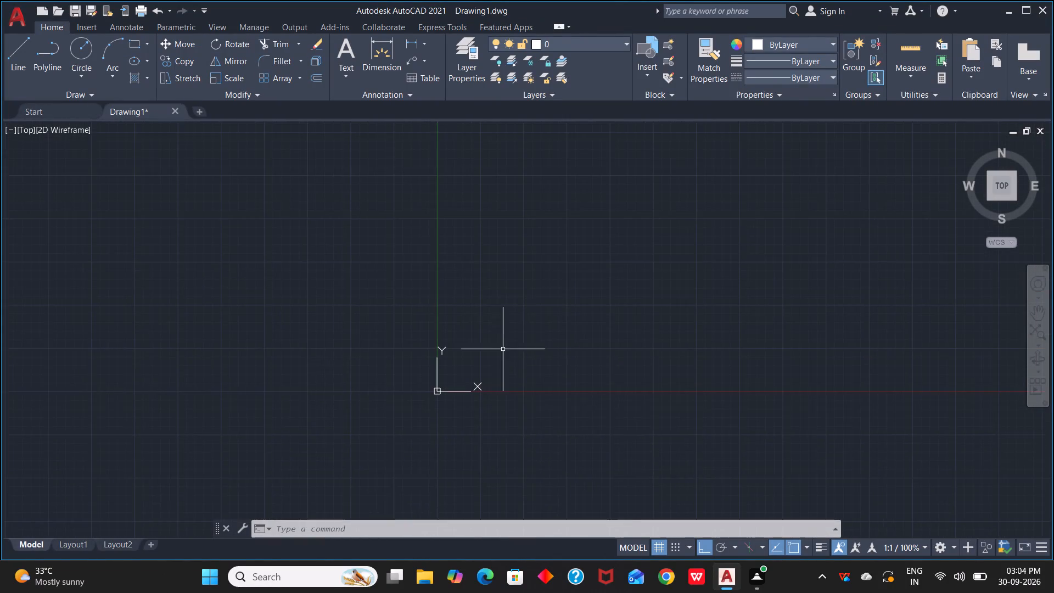
{"action": "scroll", "coordinate": [534, 309], "scroll_direction": "up", "scroll_amount": 2}
{"action": "middle_click_drag", "start_coordinate": [535, 309], "coordinate": [496, 349]}
{"action": "scroll", "coordinate": [497, 327], "scroll_direction": "down", "scroll_amount": 1}
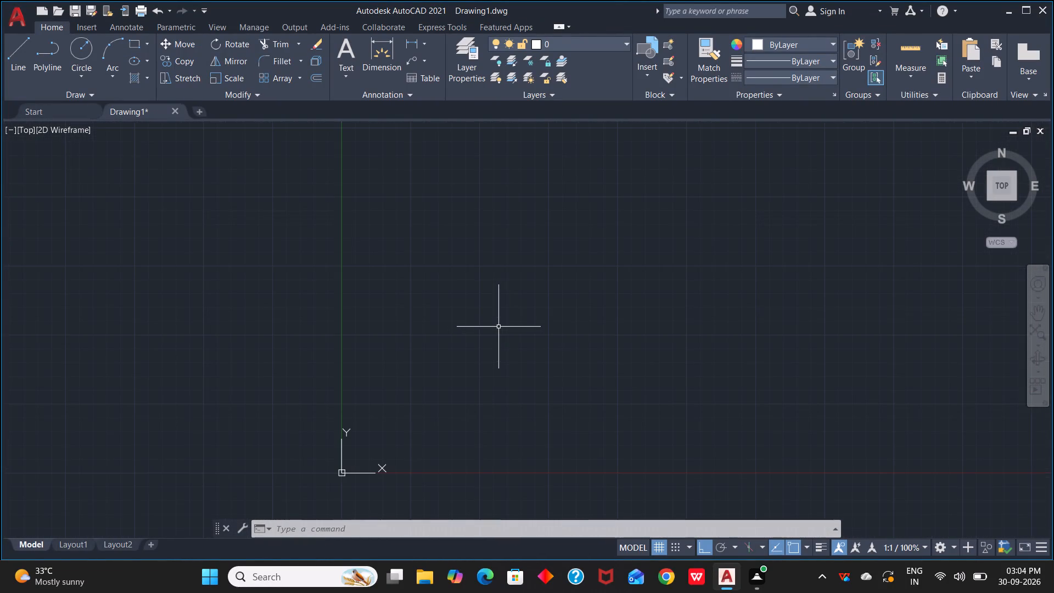
{"action": "middle_click_drag", "start_coordinate": [542, 326], "coordinate": [455, 383]}
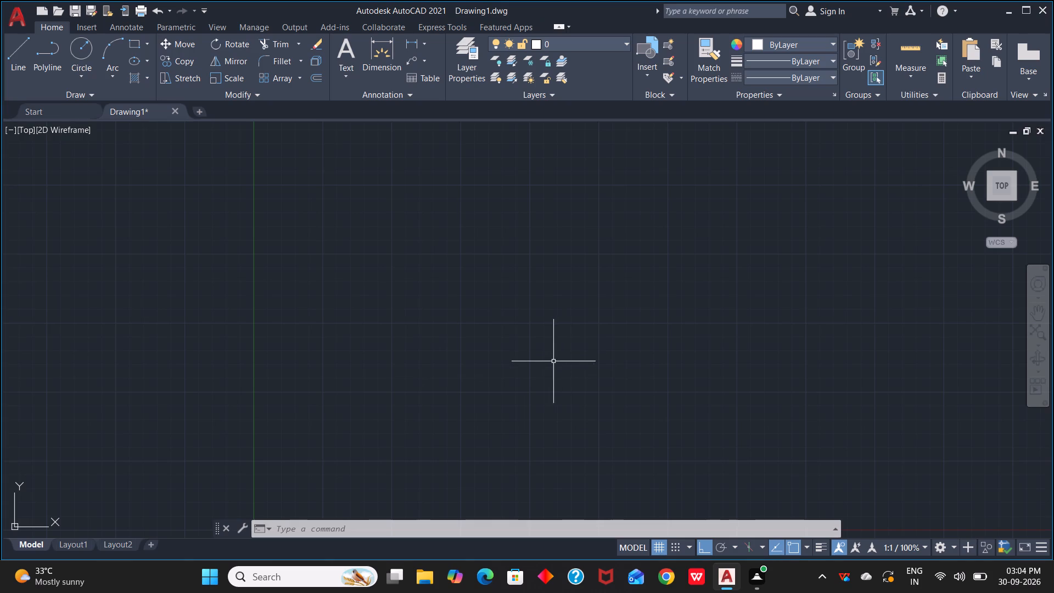
{"action": "left_click", "coordinate": [27, 54]}
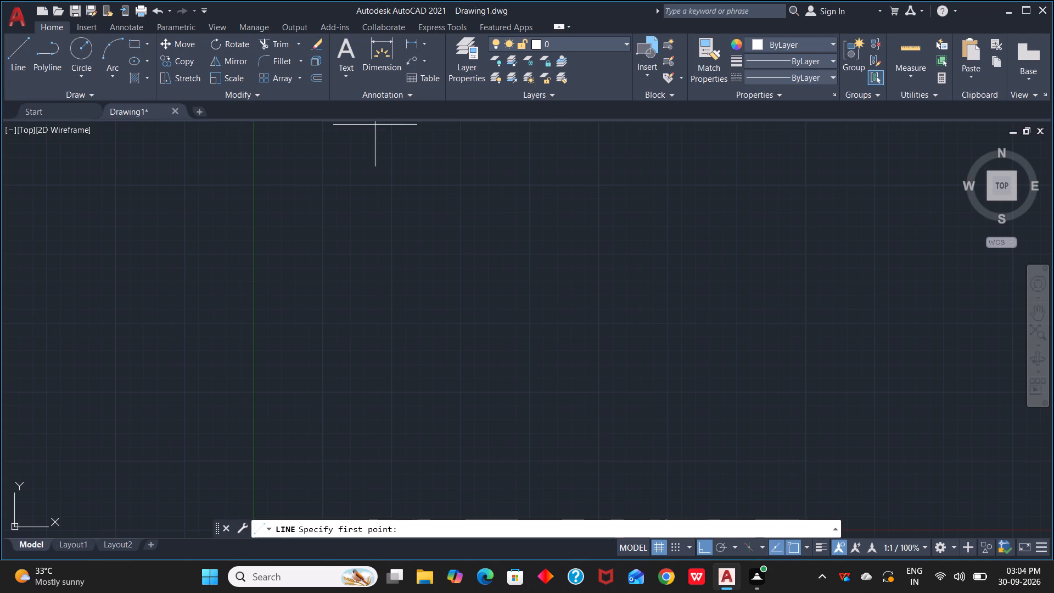
{"action": "left_click", "coordinate": [328, 205]}
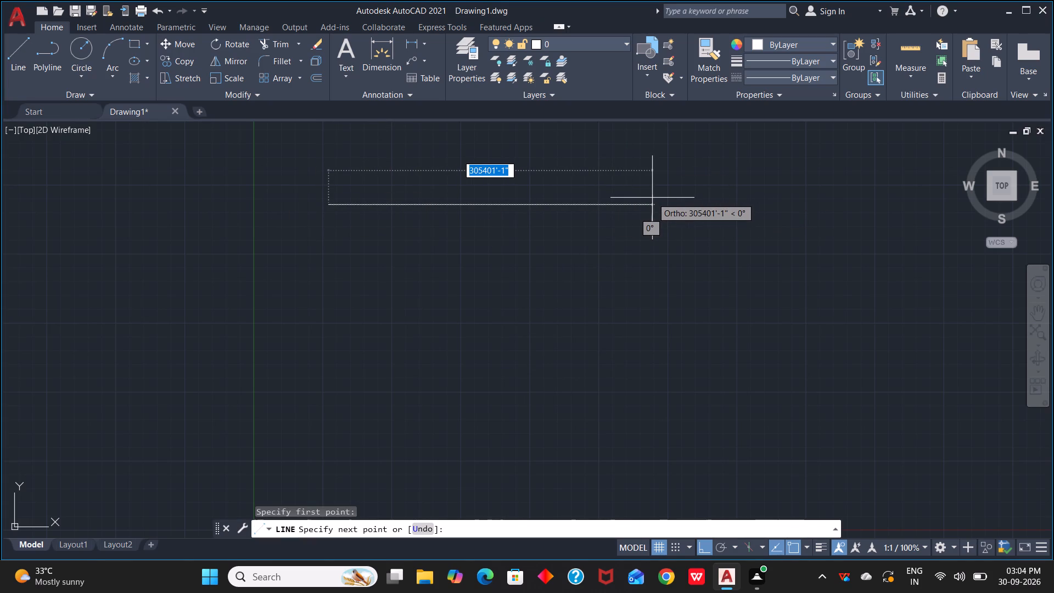
{"action": "type", "text": "37"}
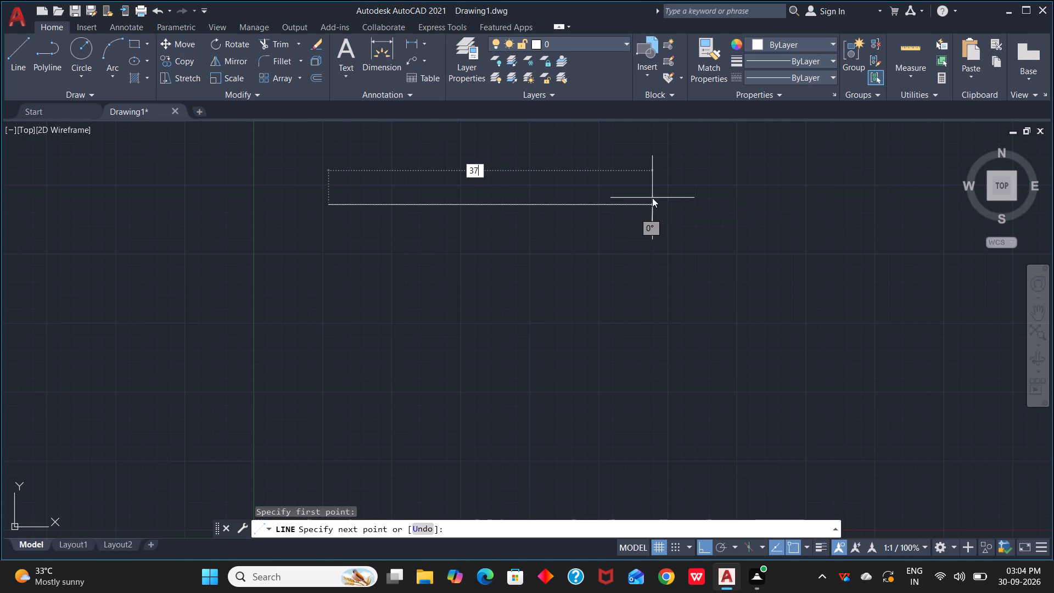
{"action": "key", "text": "apostrophe"}
{"action": "key", "text": "8"}
{"action": "key", "text": "shift+quotedbl"}
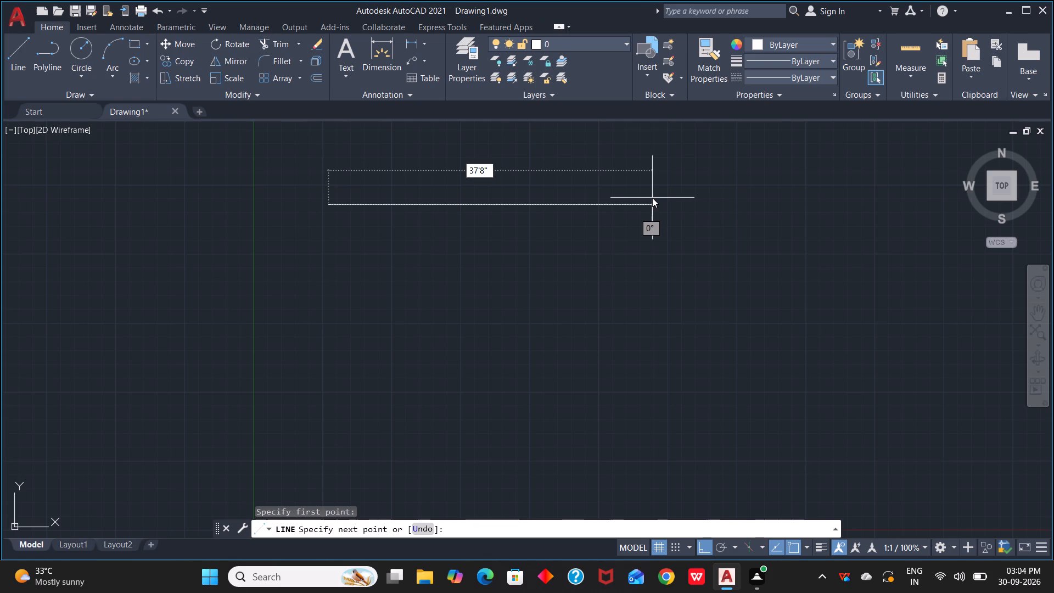
{"action": "key", "text": "space"}
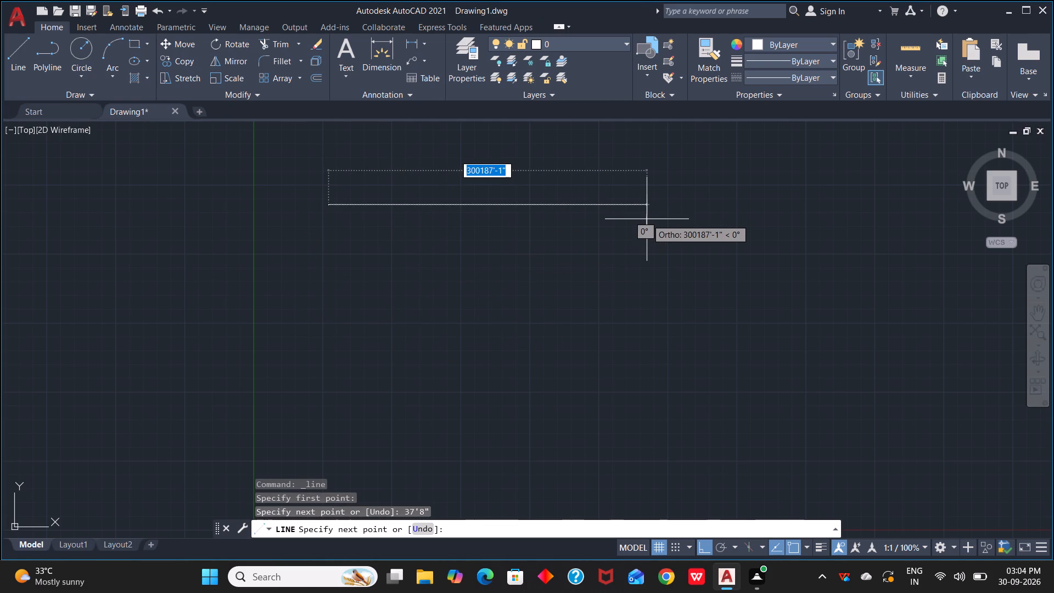
{"action": "type", "text": "37"}
{"action": "key", "text": "apostrophe"}
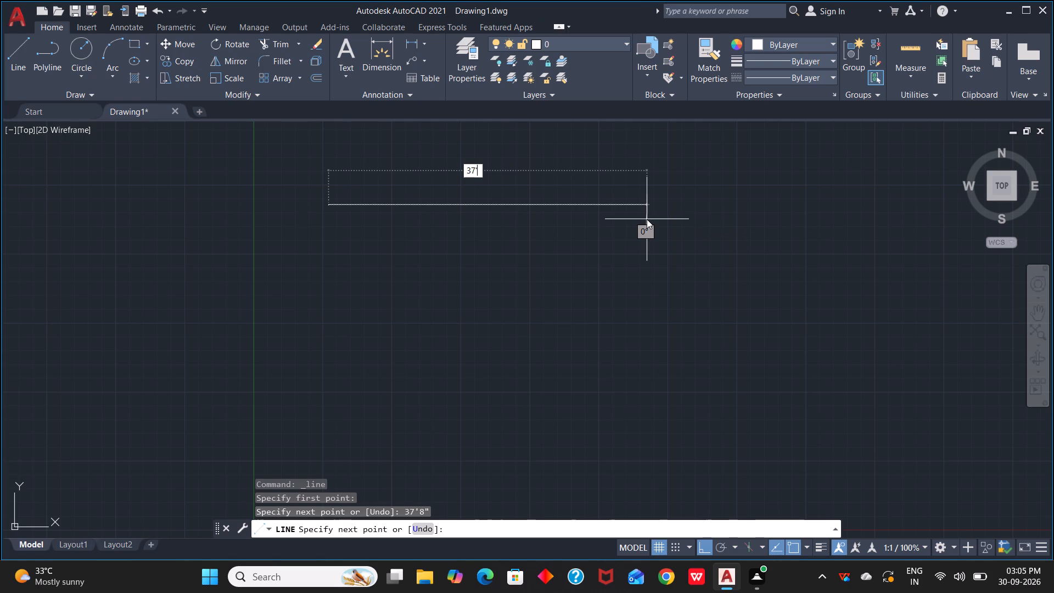
{"action": "key", "text": "8"}
{"action": "key", "text": "shift+quotedbl"}
{"action": "key", "text": "Return"}
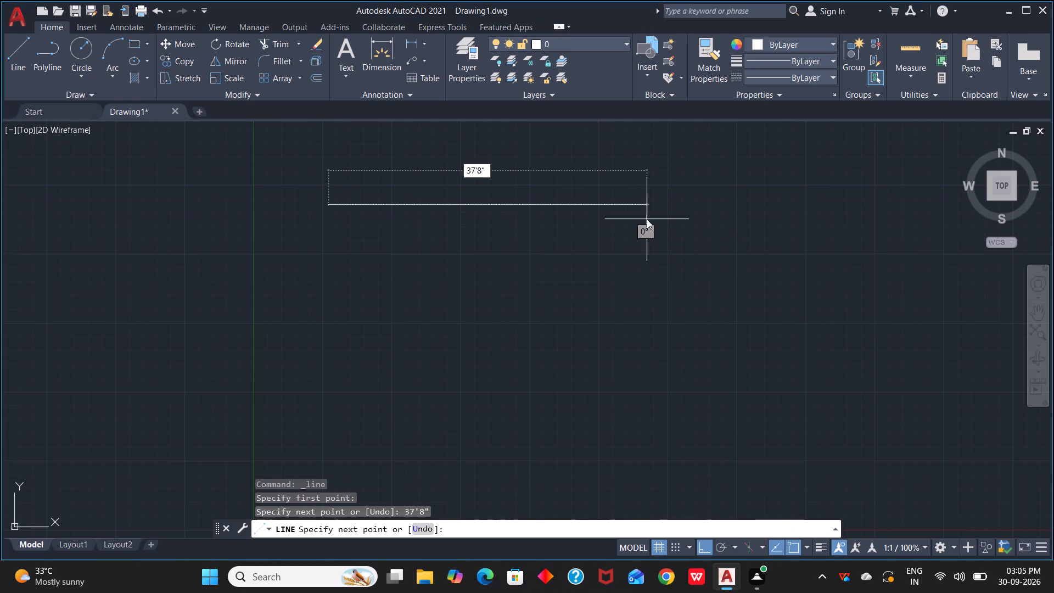
{"action": "left_click", "coordinate": [647, 219]}
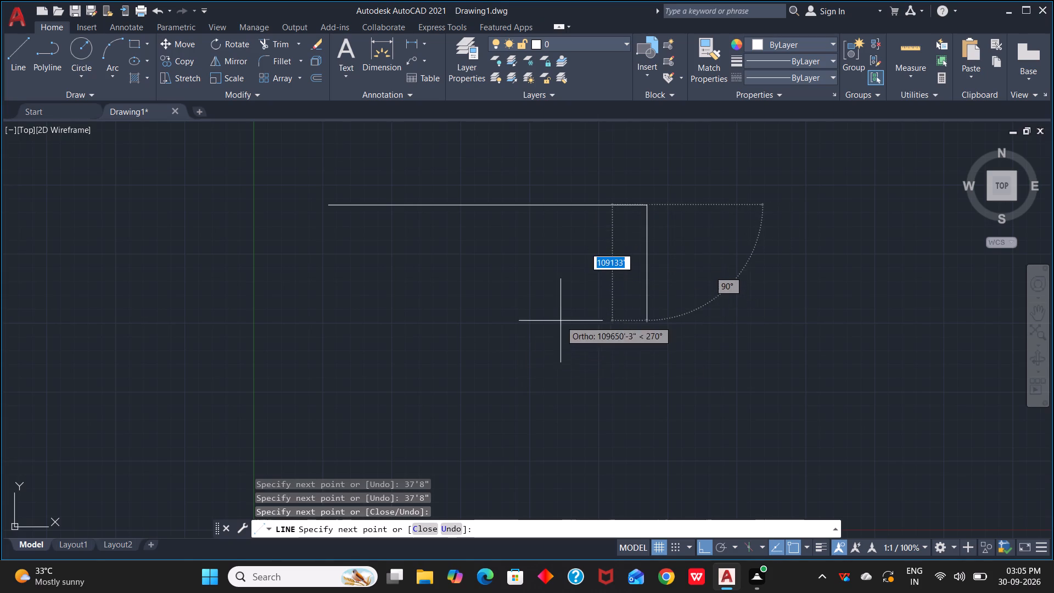
Continue the line straight down with segments of 46'10", 47'10" and 47'10", and finish with a freehand segment about 338,780' long.
{"action": "scroll", "coordinate": [574, 325], "scroll_direction": "down", "scroll_amount": 1}
{"action": "middle_click_drag", "start_coordinate": [574, 325], "coordinate": [648, 258]}
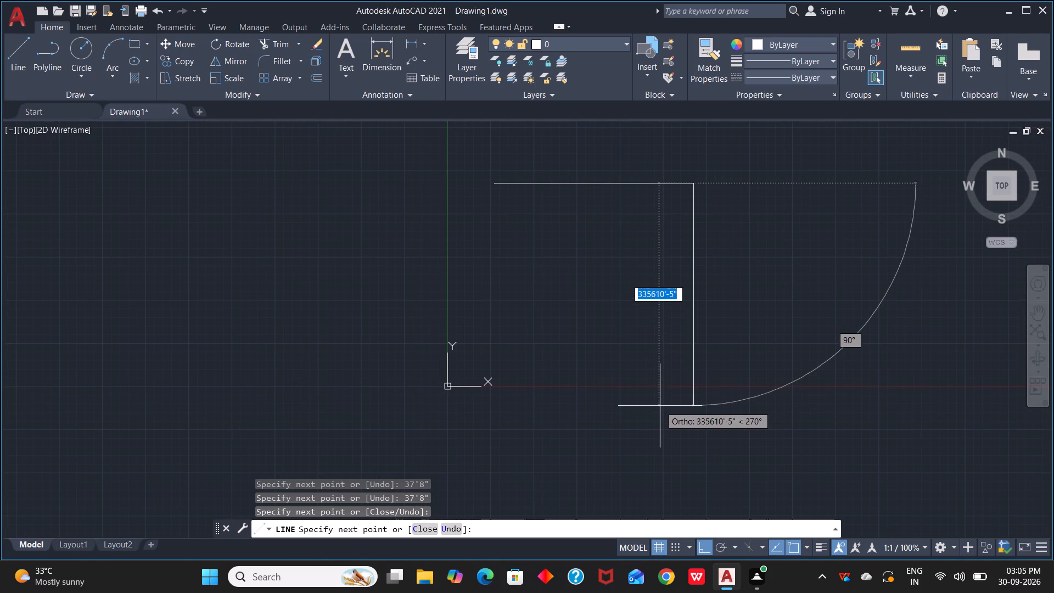
{"action": "type", "text": "46"}
{"action": "key", "text": "apostrophe"}
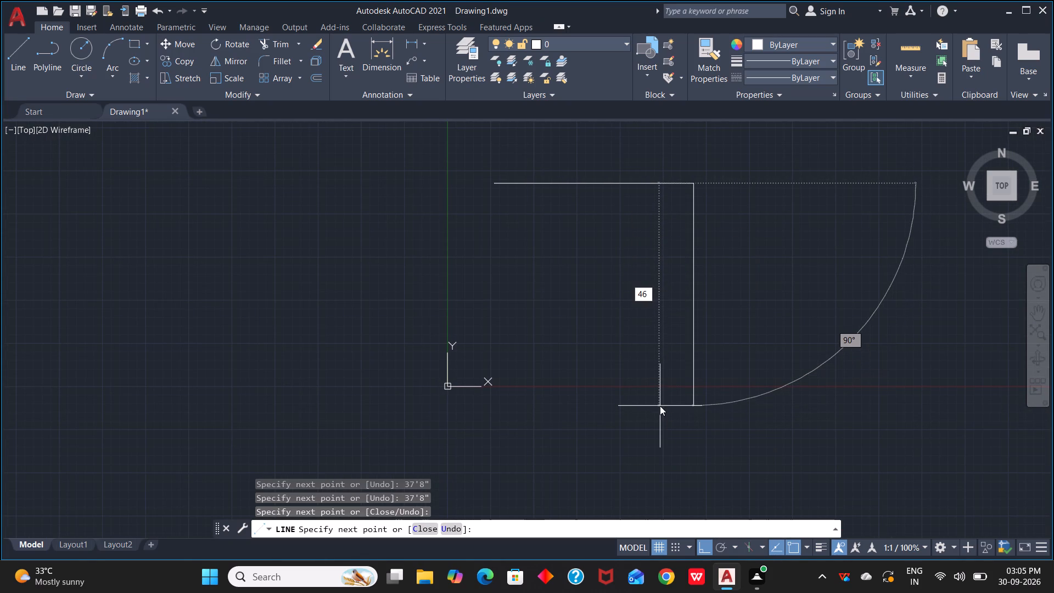
{"action": "type", "text": "10\""}
{"action": "key", "text": "Return"}
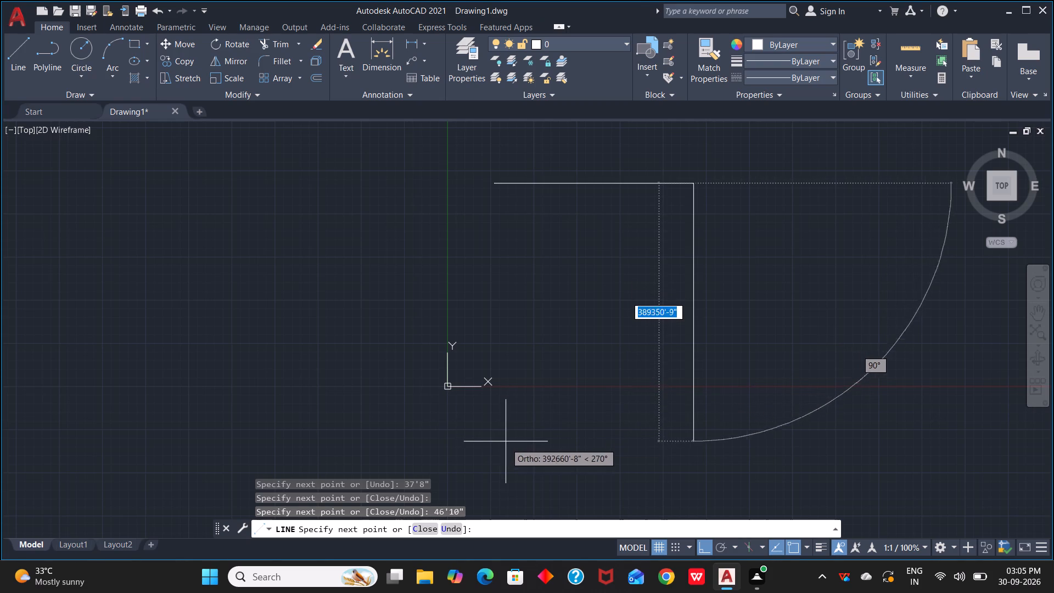
{"action": "type", "text": "47"}
{"action": "key", "text": "apostrophe"}
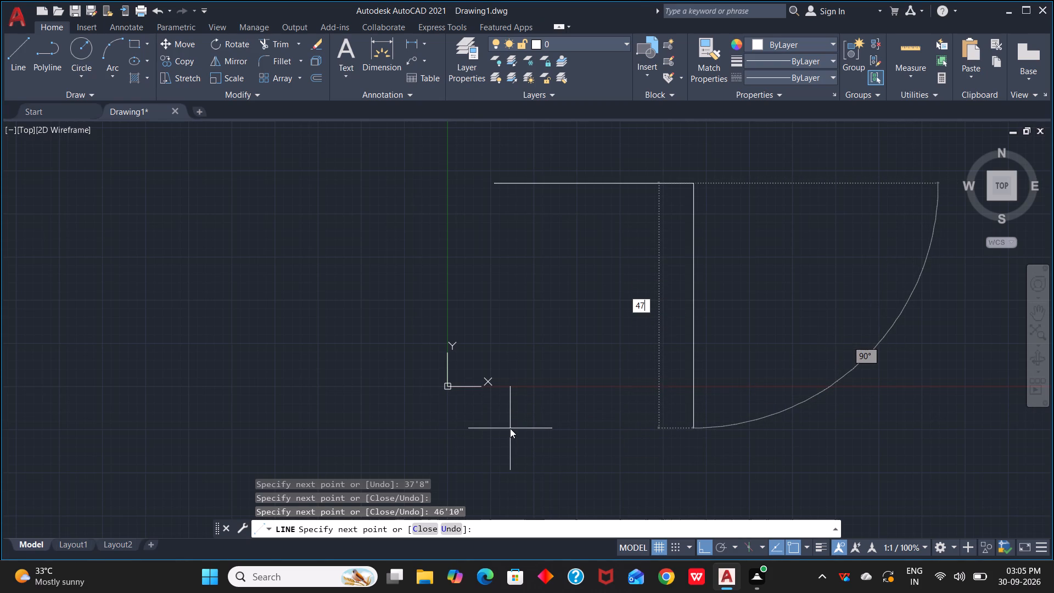
{"action": "type", "text": "10\""}
{"action": "key", "text": "Return"}
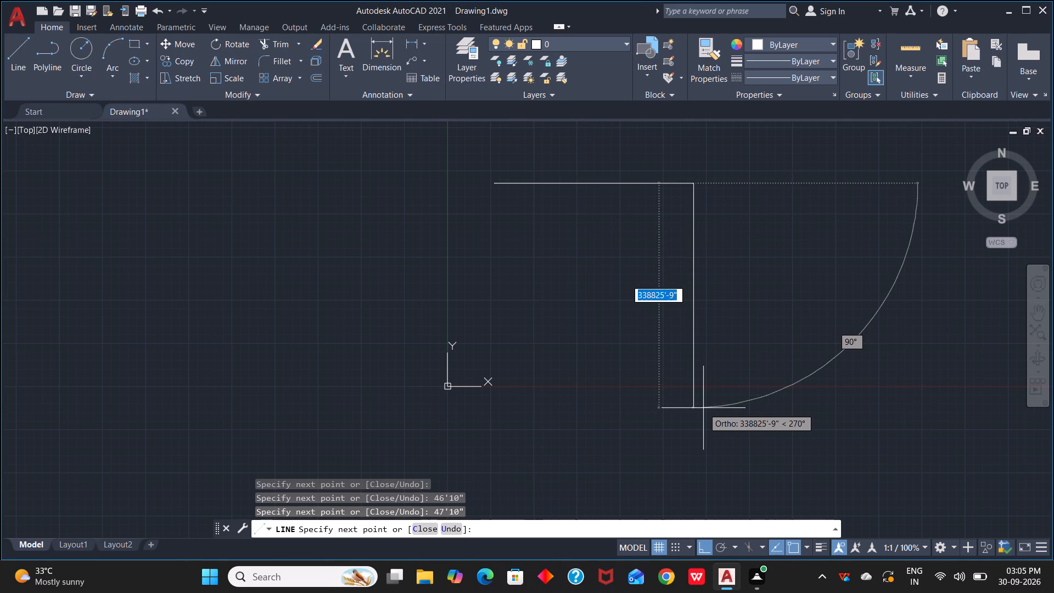
{"action": "type", "text": "47"}
{"action": "key", "text": "shift+quotedbl"}
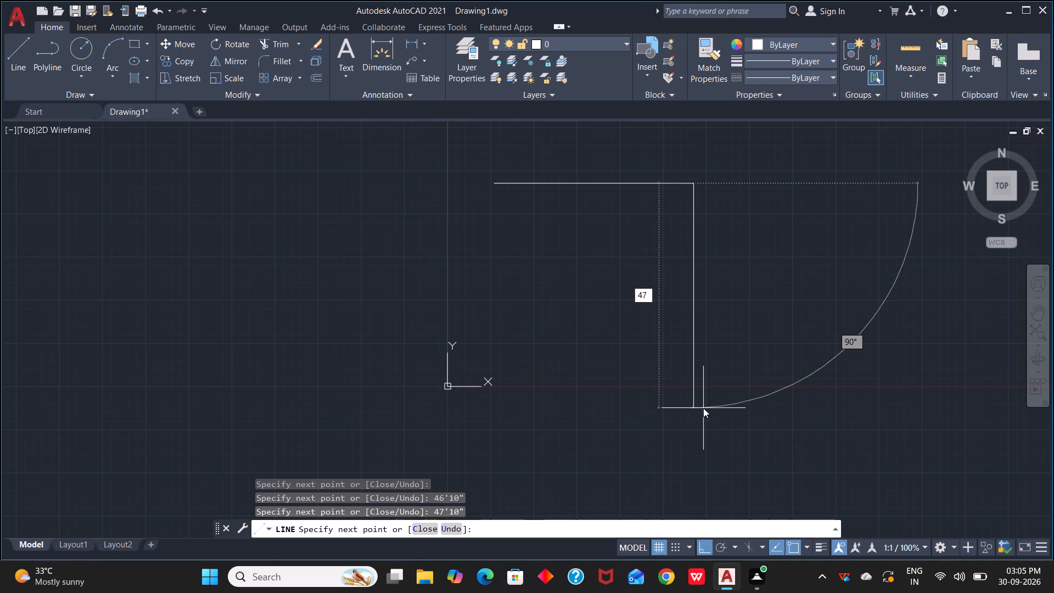
{"action": "key", "text": "backslash"}
{"action": "key", "text": "BackSpace"}
{"action": "key", "text": "BackSpace"}
{"action": "type", "text": "'10\""}
{"action": "key", "text": "space"}
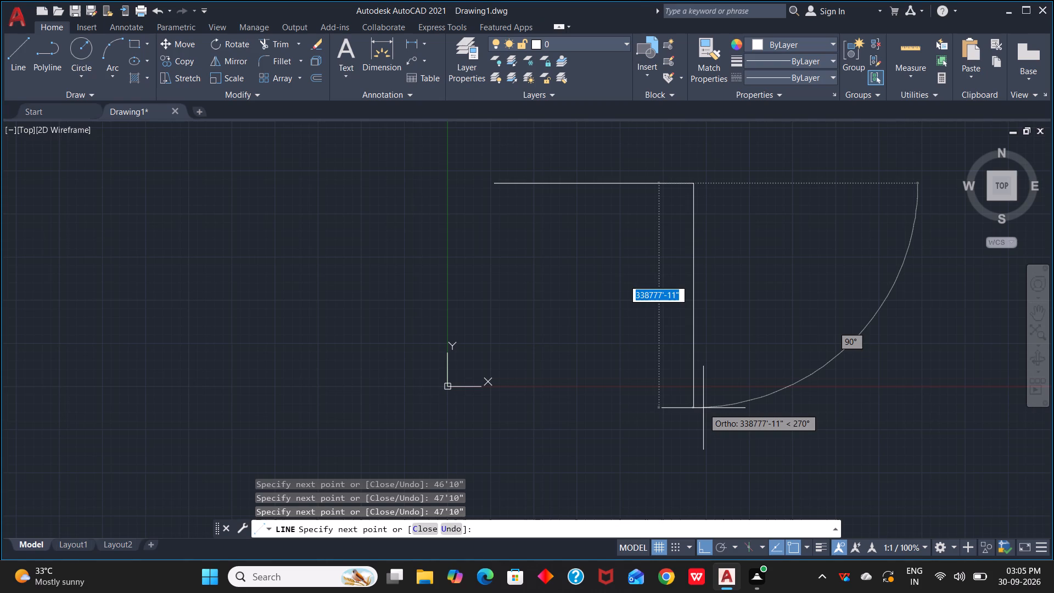
{"action": "left_click", "coordinate": [703, 408]}
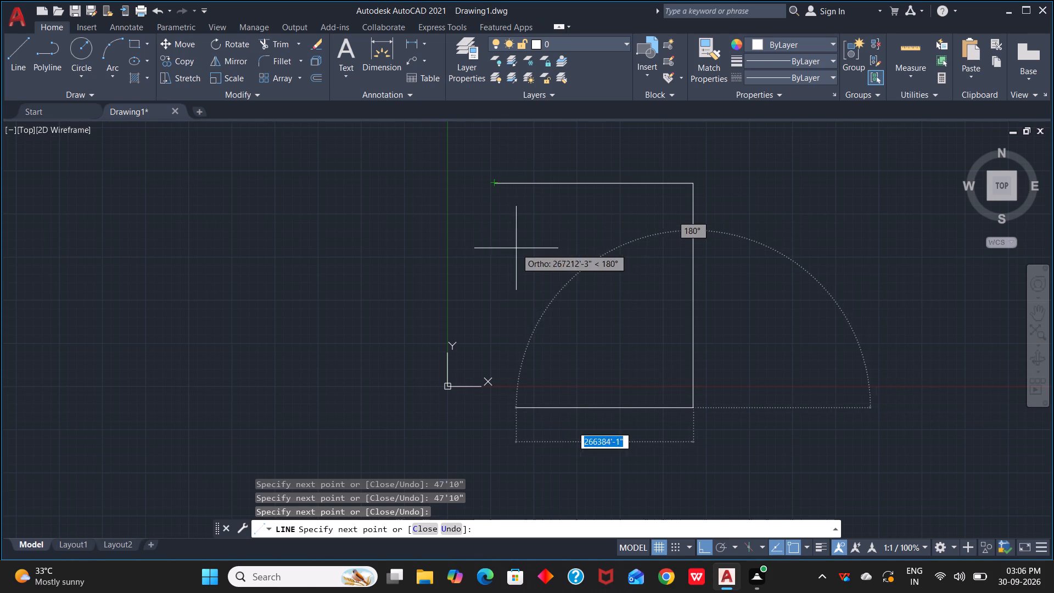
{"action": "key", "text": "Escape"}
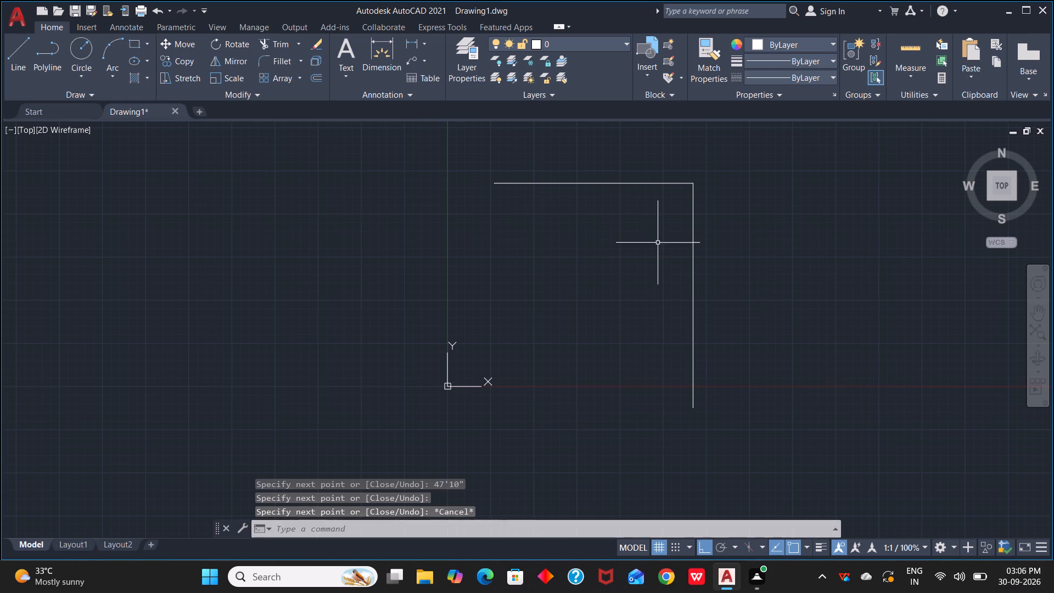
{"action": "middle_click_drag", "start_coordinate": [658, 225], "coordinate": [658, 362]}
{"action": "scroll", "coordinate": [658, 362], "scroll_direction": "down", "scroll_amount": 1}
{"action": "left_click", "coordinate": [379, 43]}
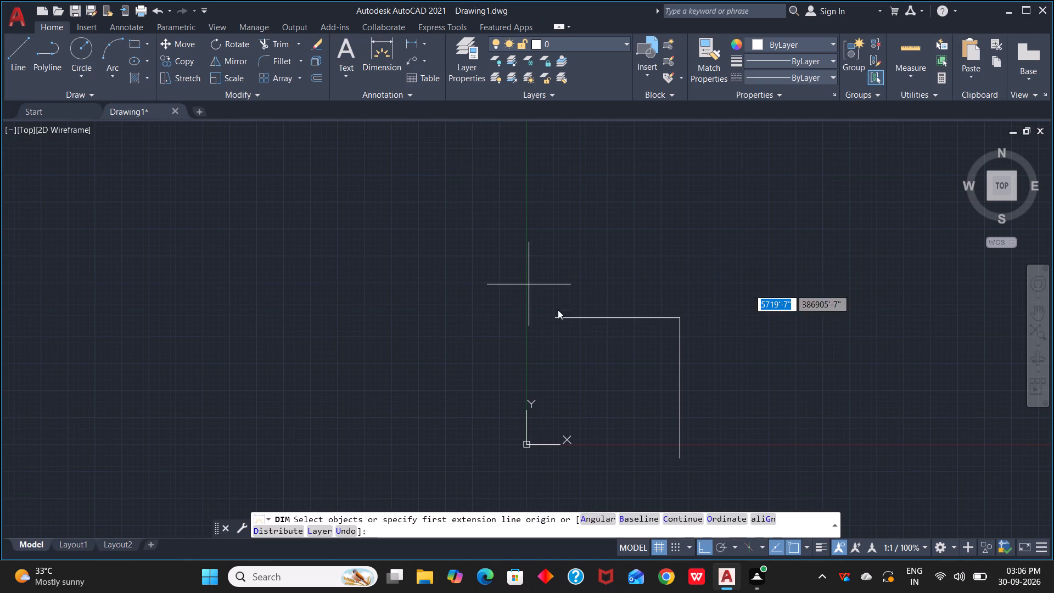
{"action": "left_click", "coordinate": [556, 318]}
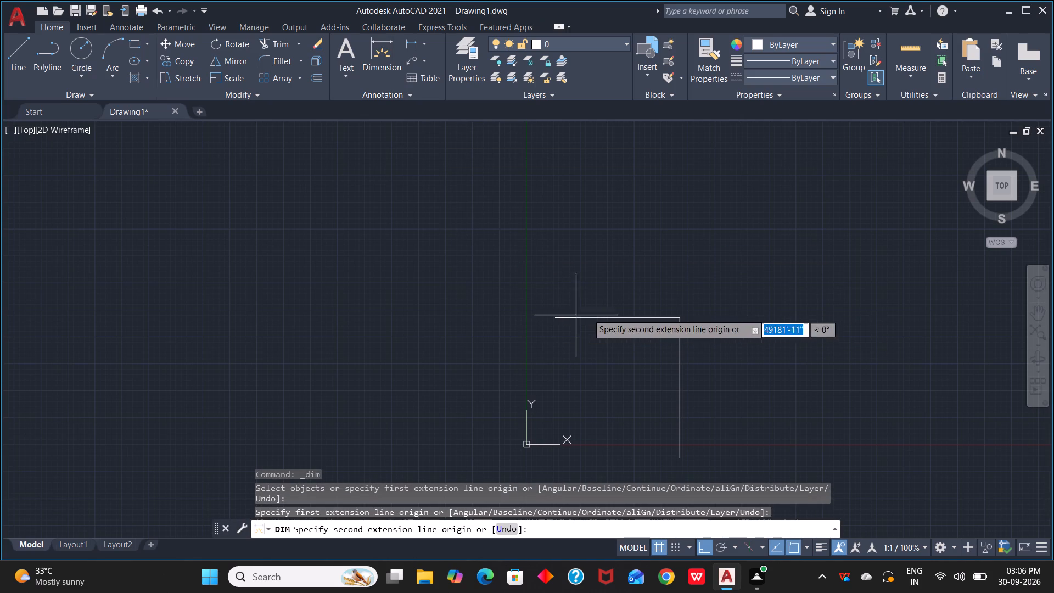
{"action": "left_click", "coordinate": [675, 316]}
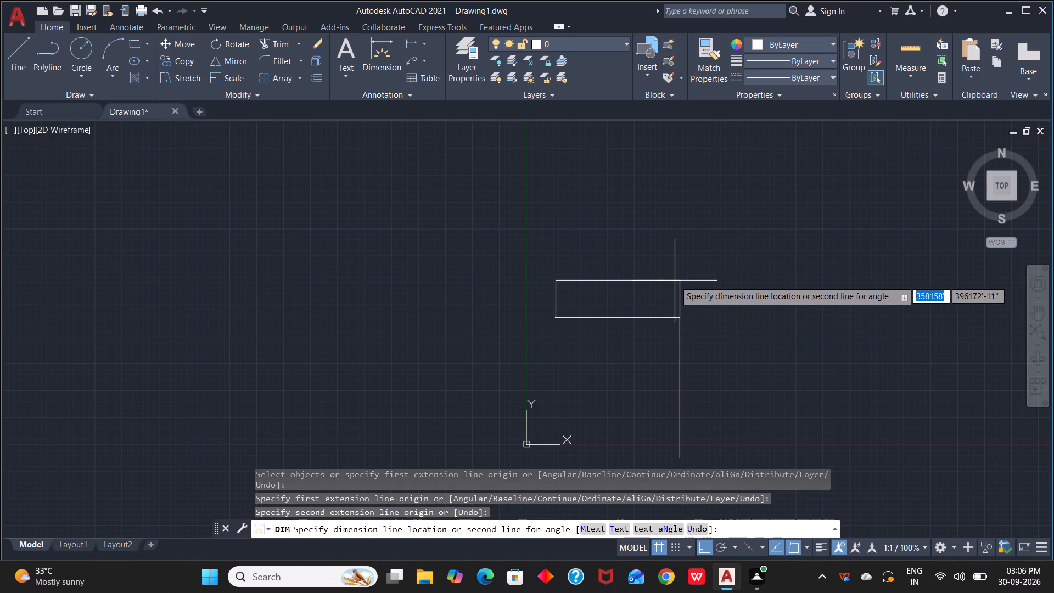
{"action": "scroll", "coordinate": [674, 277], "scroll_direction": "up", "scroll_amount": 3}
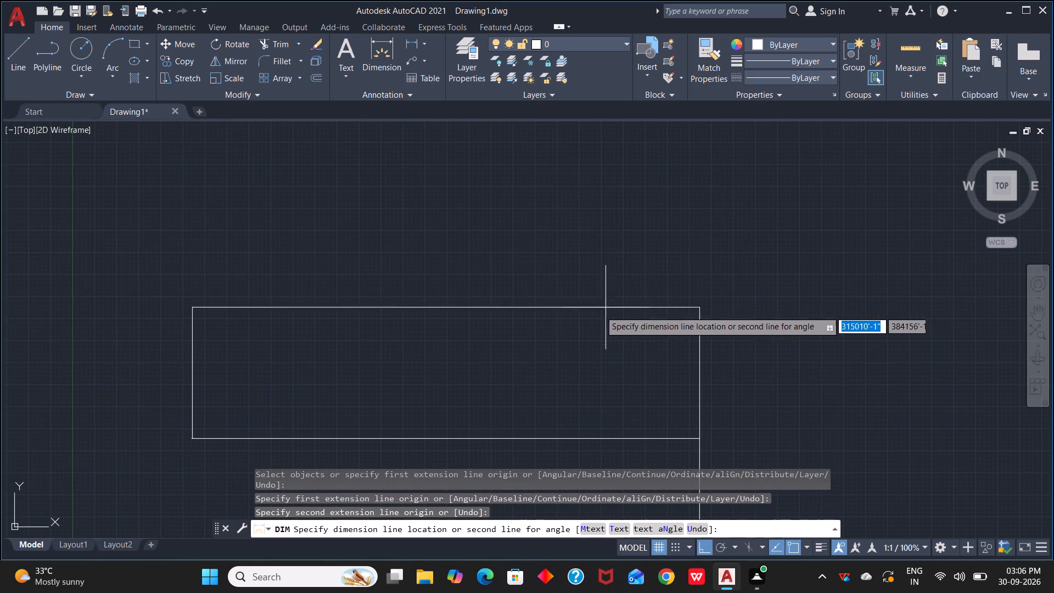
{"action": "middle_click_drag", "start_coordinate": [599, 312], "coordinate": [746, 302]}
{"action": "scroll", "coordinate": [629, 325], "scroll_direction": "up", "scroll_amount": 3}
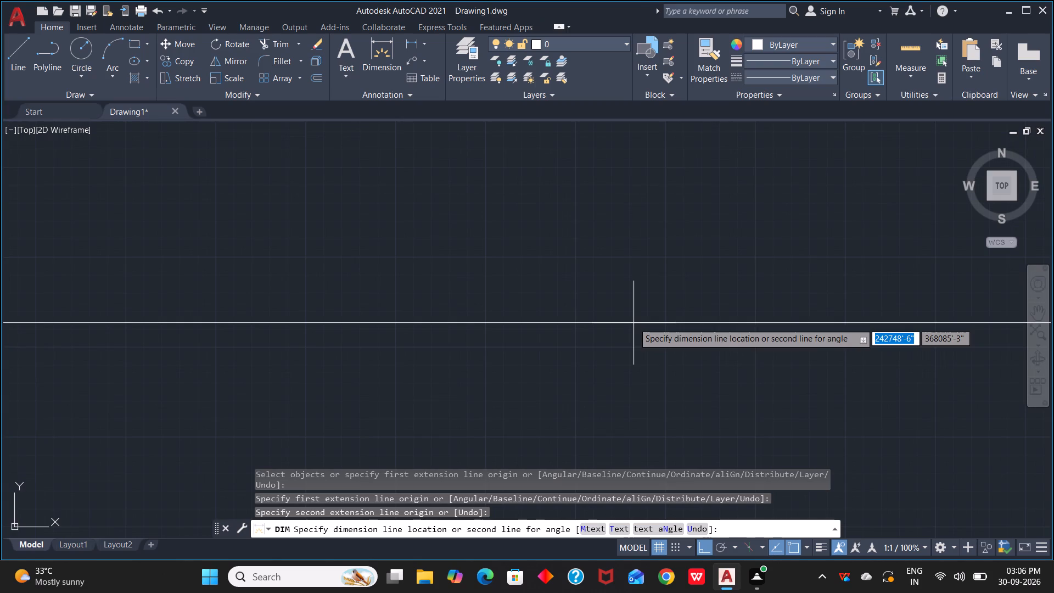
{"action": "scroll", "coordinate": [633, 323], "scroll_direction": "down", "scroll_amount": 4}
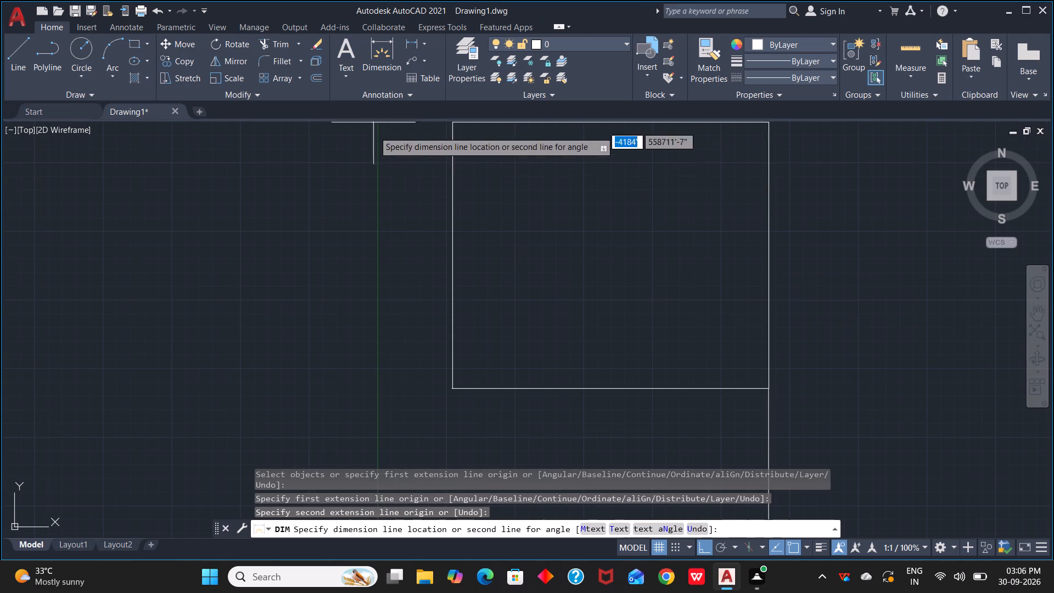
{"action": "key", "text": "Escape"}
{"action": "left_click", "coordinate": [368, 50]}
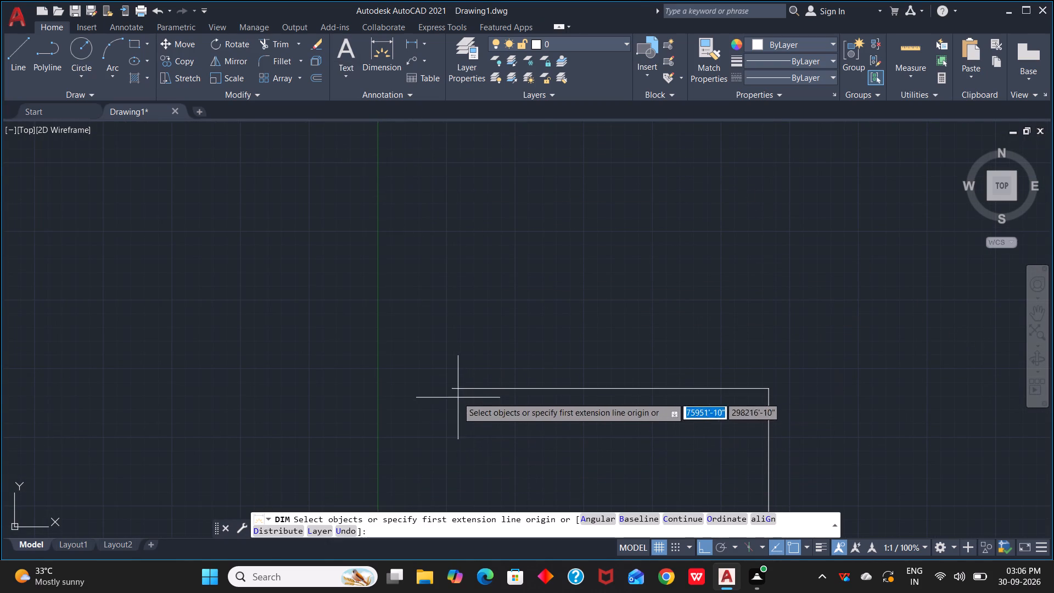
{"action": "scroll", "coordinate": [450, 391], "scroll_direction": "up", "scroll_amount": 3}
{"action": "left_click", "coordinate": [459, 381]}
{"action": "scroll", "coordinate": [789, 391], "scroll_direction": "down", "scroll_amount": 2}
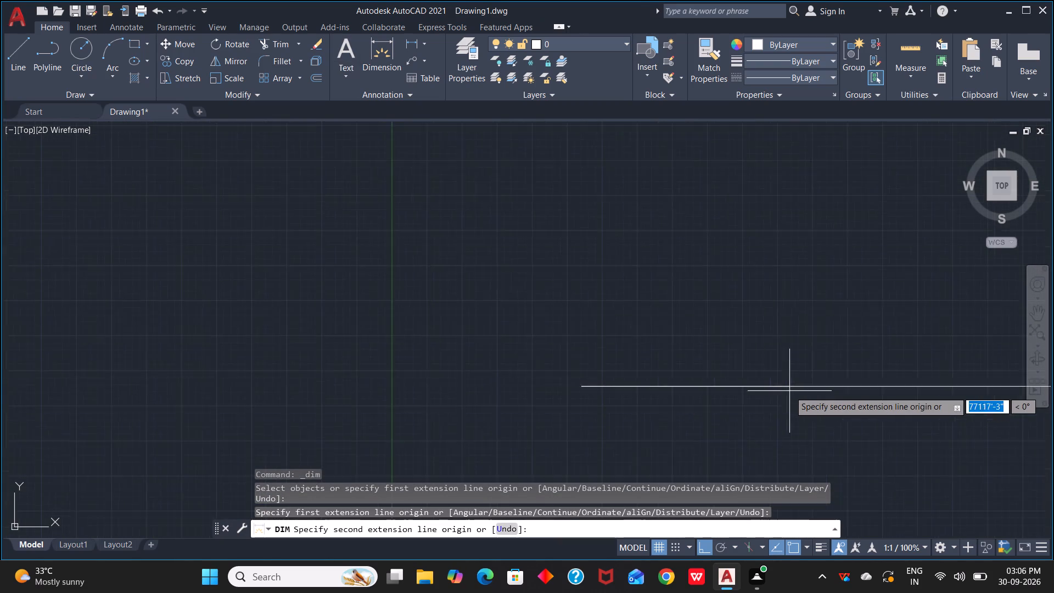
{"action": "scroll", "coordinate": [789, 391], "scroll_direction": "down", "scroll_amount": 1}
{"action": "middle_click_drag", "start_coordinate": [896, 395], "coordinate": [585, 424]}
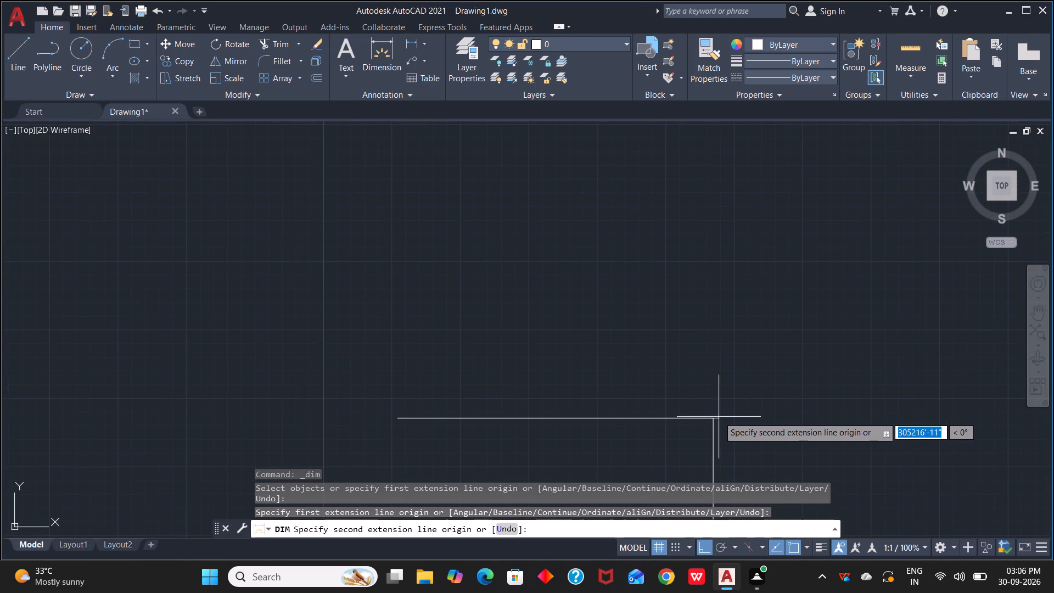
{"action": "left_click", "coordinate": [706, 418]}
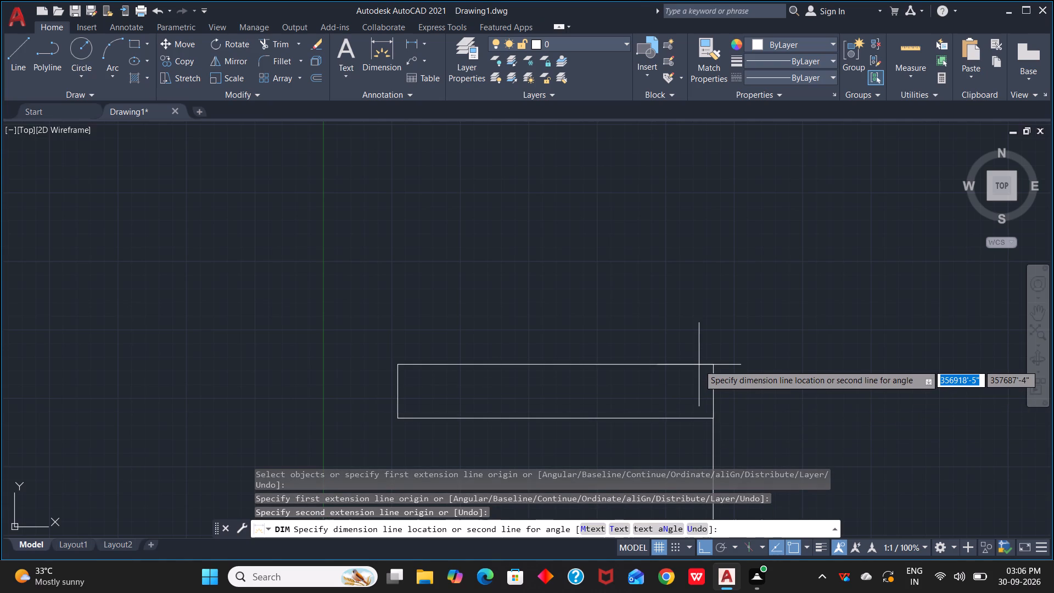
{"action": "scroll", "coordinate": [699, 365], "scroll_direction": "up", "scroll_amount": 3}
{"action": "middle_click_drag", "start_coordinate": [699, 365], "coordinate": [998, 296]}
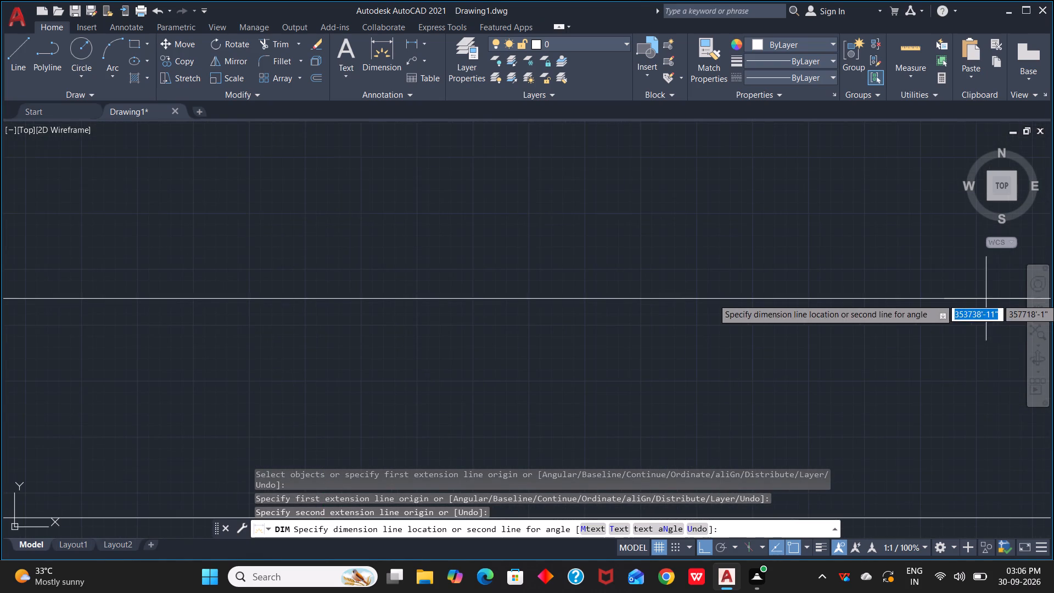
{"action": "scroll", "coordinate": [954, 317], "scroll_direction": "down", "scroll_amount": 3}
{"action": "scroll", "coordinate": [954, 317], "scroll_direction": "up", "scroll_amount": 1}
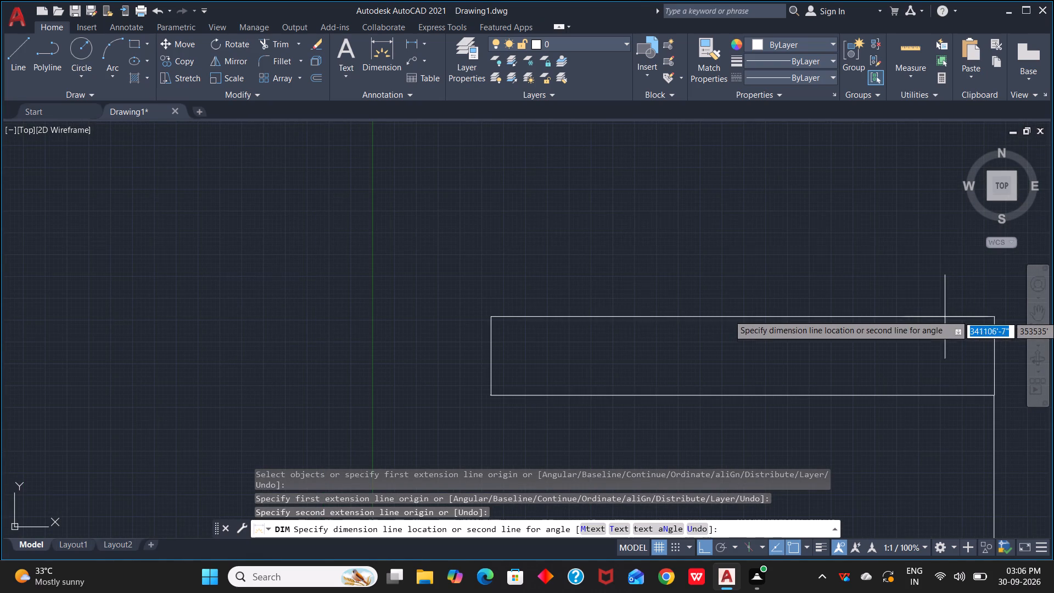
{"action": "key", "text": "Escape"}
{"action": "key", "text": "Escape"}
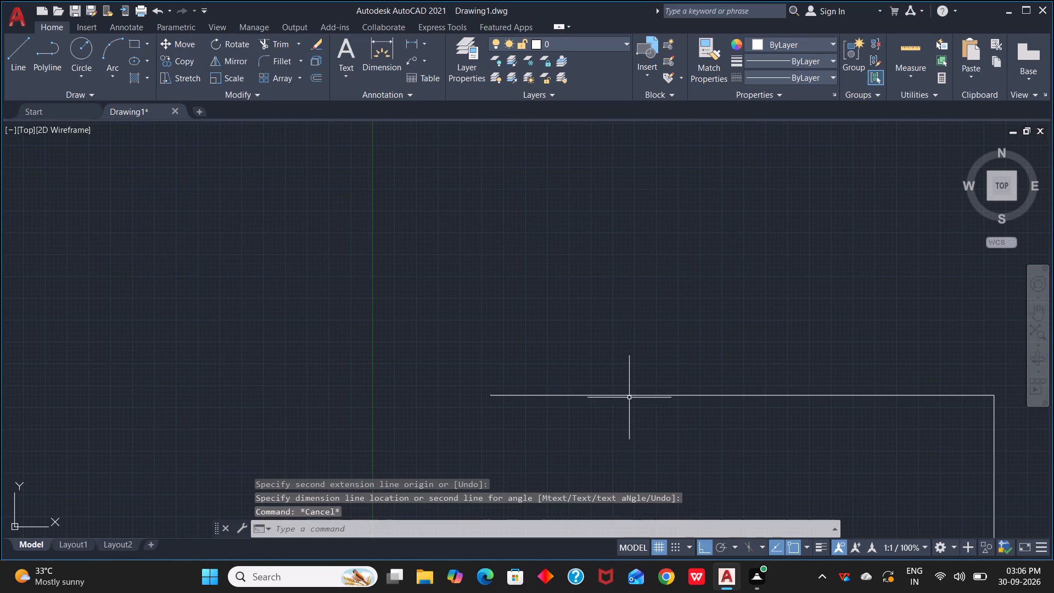
Erase the long horizontal line and the long vertical line that make up the oversized outline.
{"action": "left_click", "coordinate": [632, 392]}
{"action": "left_click", "coordinate": [633, 398]}
{"action": "left_click", "coordinate": [648, 394]}
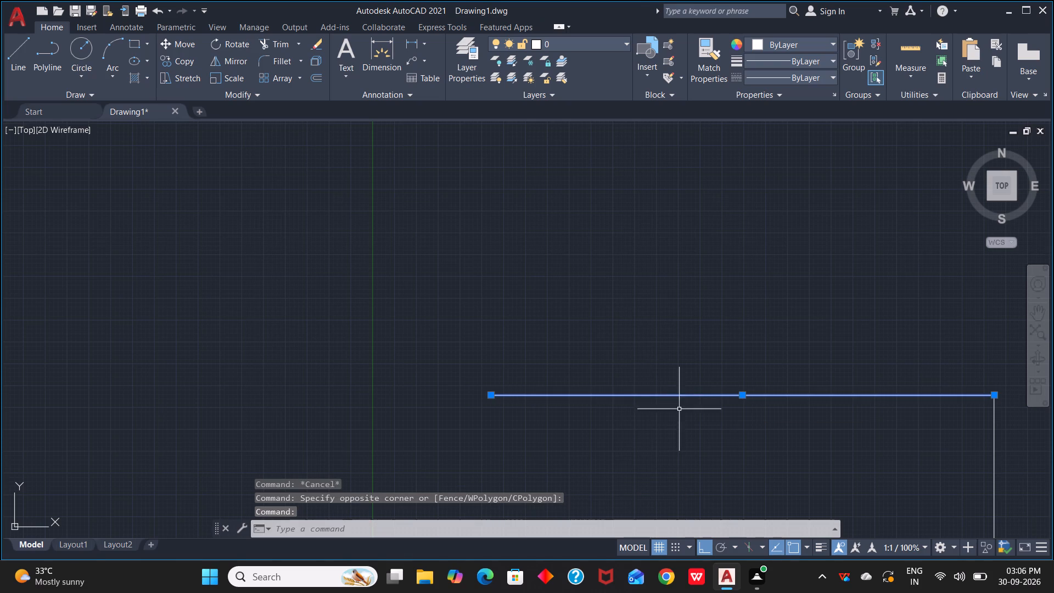
{"action": "left_click", "coordinate": [995, 488]}
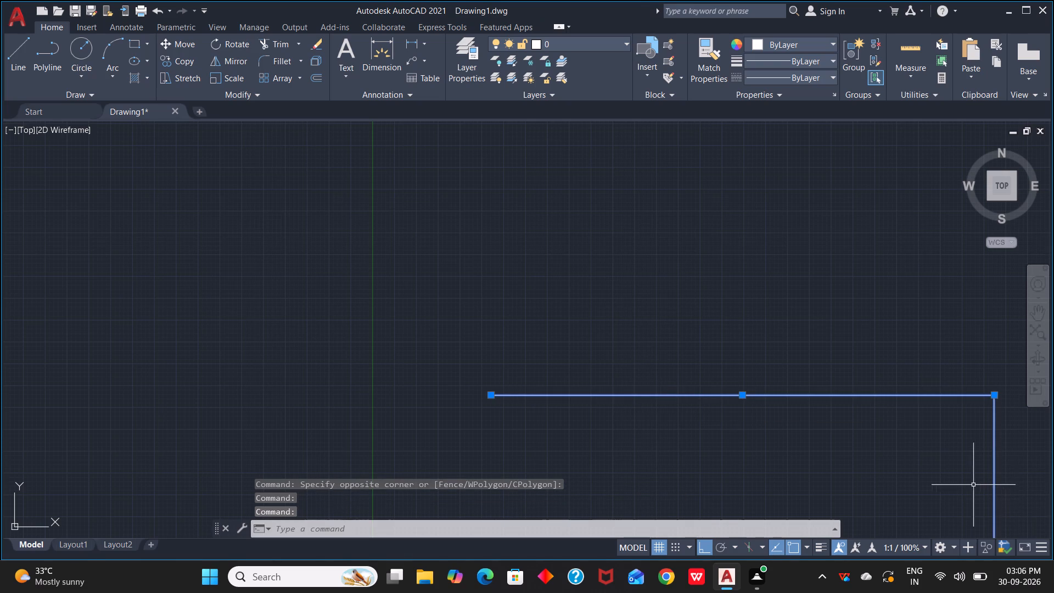
{"action": "key", "text": "Delete"}
{"action": "scroll", "coordinate": [836, 380], "scroll_direction": "down", "scroll_amount": 2}
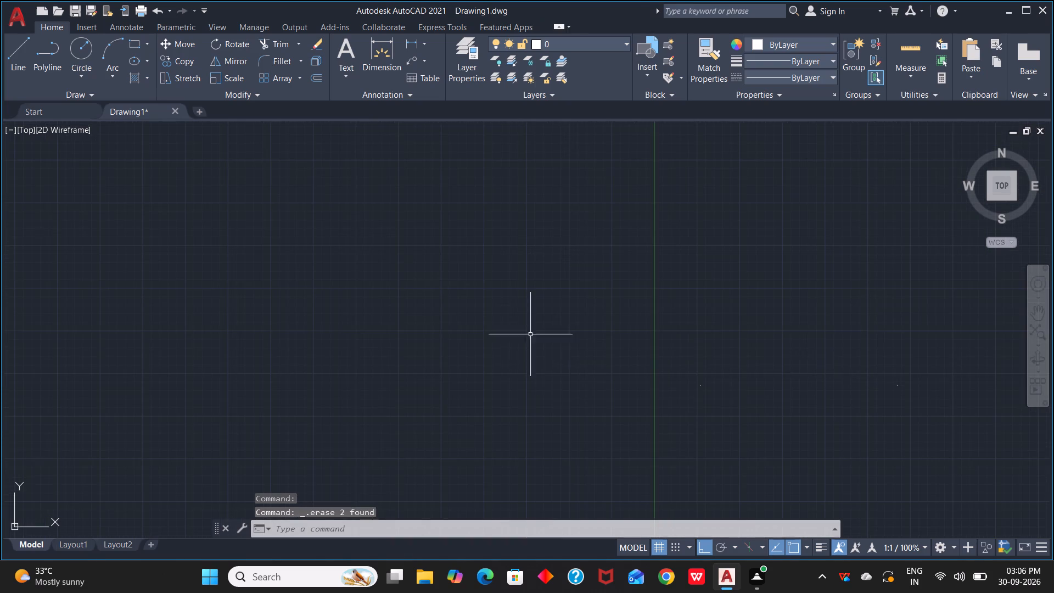
{"action": "scroll", "coordinate": [521, 297], "scroll_direction": "down", "scroll_amount": 2}
{"action": "scroll", "coordinate": [556, 389], "scroll_direction": "down", "scroll_amount": 1}
{"action": "middle_click", "coordinate": [556, 389]}
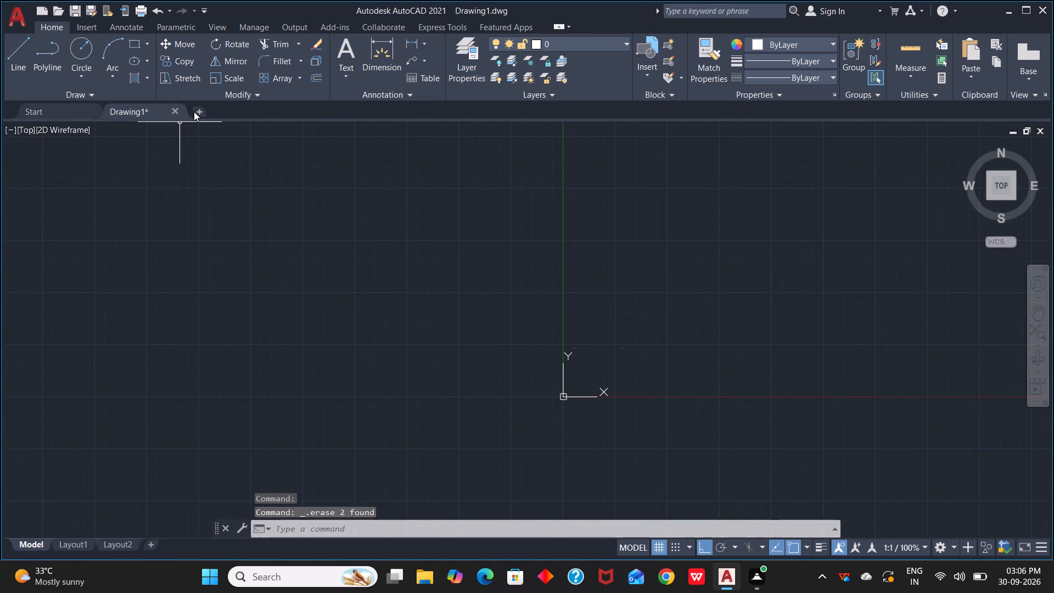
Create a new blank drawing alongside the existing one.
{"action": "left_click", "coordinate": [197, 108]}
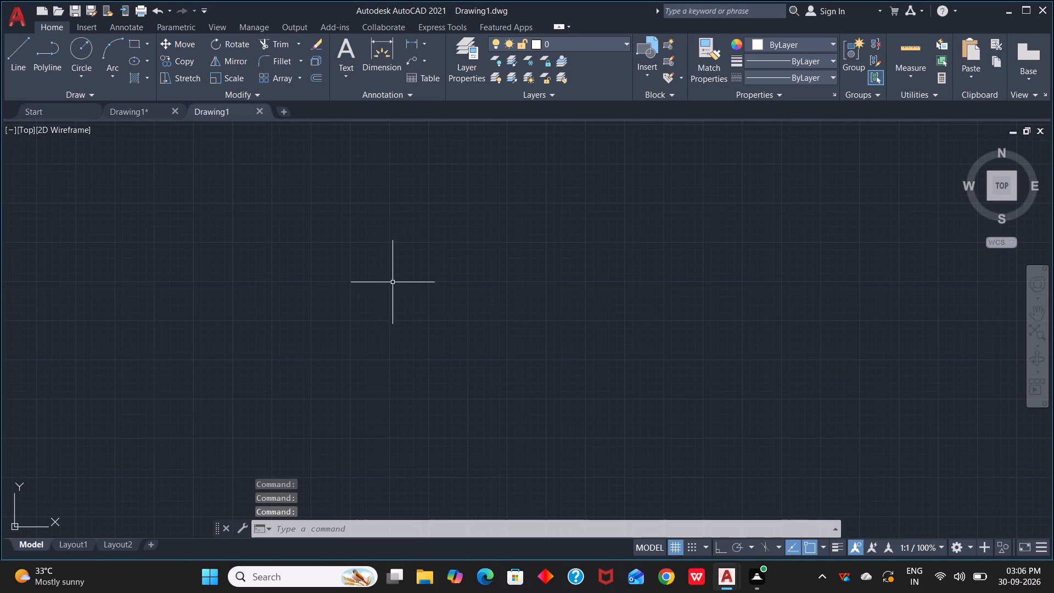
{"action": "key", "text": "Escape"}
{"action": "key", "text": "Escape"}
{"action": "key", "text": "Escape"}
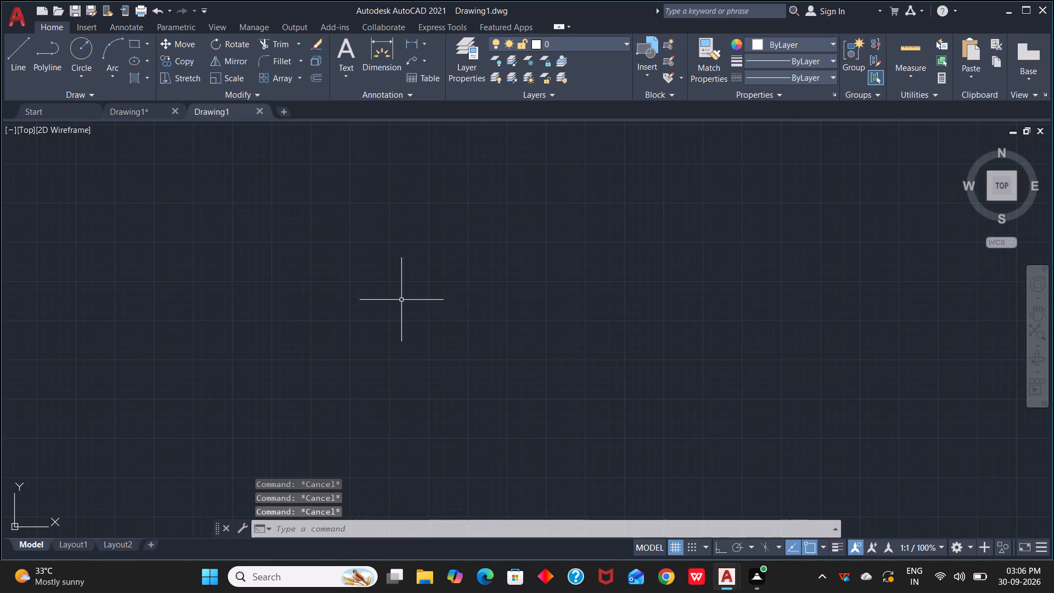
{"action": "key", "text": "Escape"}
Set the drawing units to Engineering length with 0'-0" precision and Feet as the insertion scale, accepting the choice of feet.
{"action": "key", "text": "u"}
{"action": "type", "text": "n"}
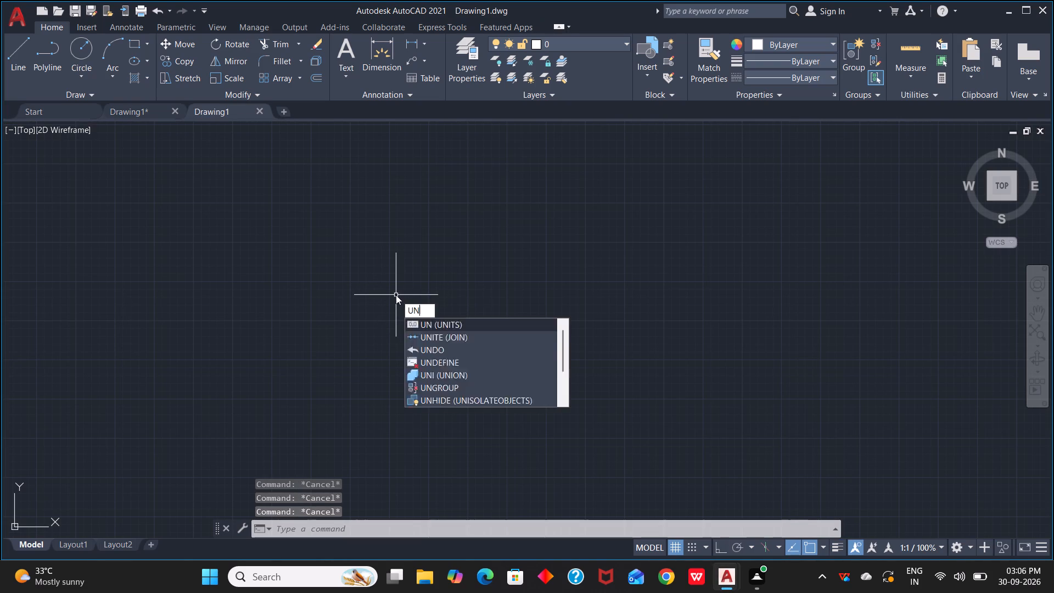
{"action": "key", "text": "space"}
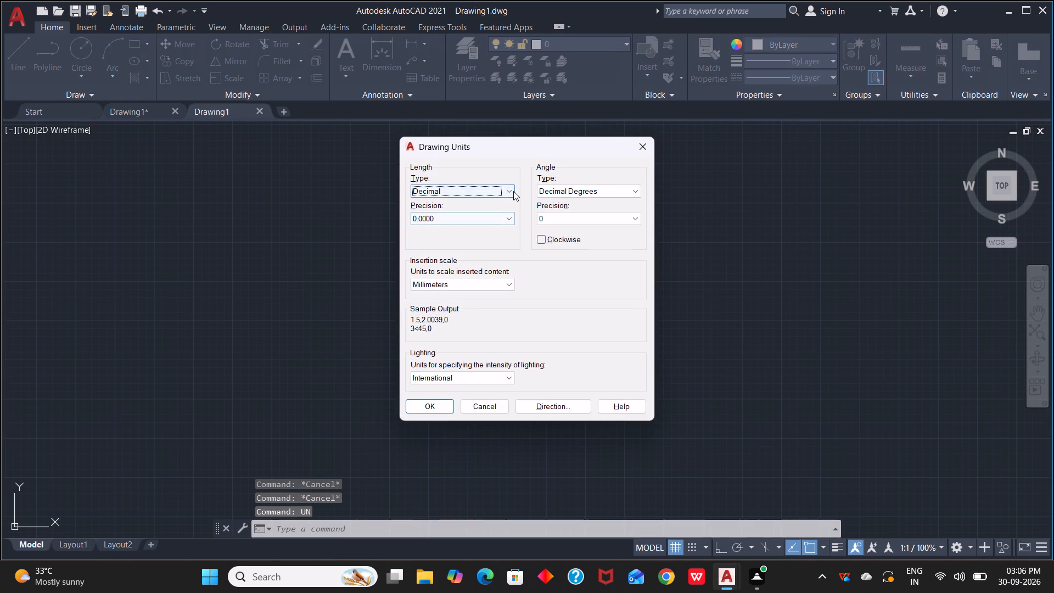
{"action": "left_click", "coordinate": [509, 190]}
{"action": "left_click", "coordinate": [489, 217]}
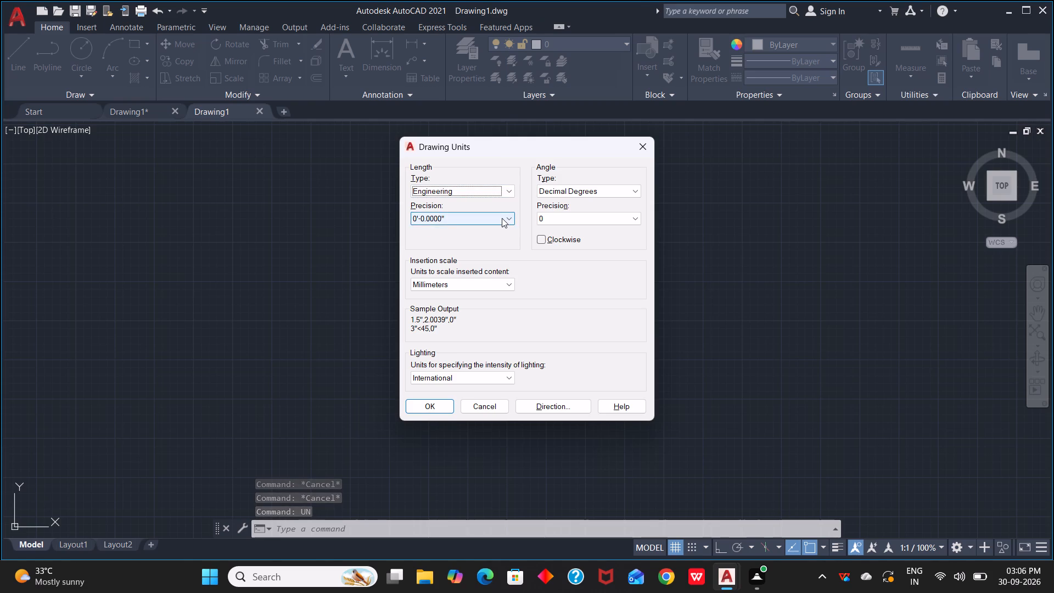
{"action": "left_click", "coordinate": [502, 218]}
{"action": "left_click", "coordinate": [452, 229]}
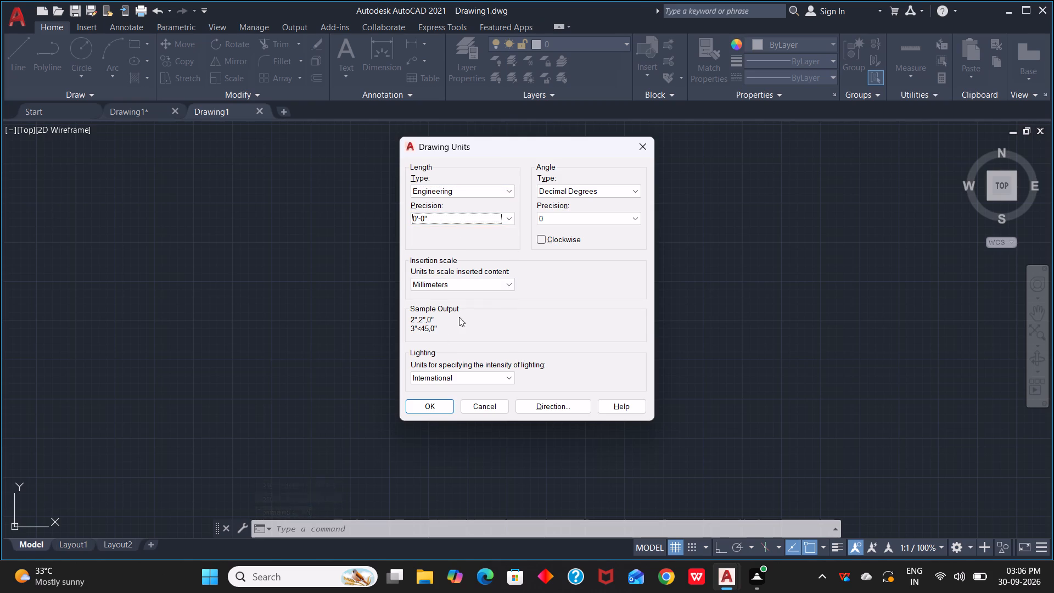
{"action": "left_click", "coordinate": [509, 285]}
{"action": "left_click", "coordinate": [444, 310]}
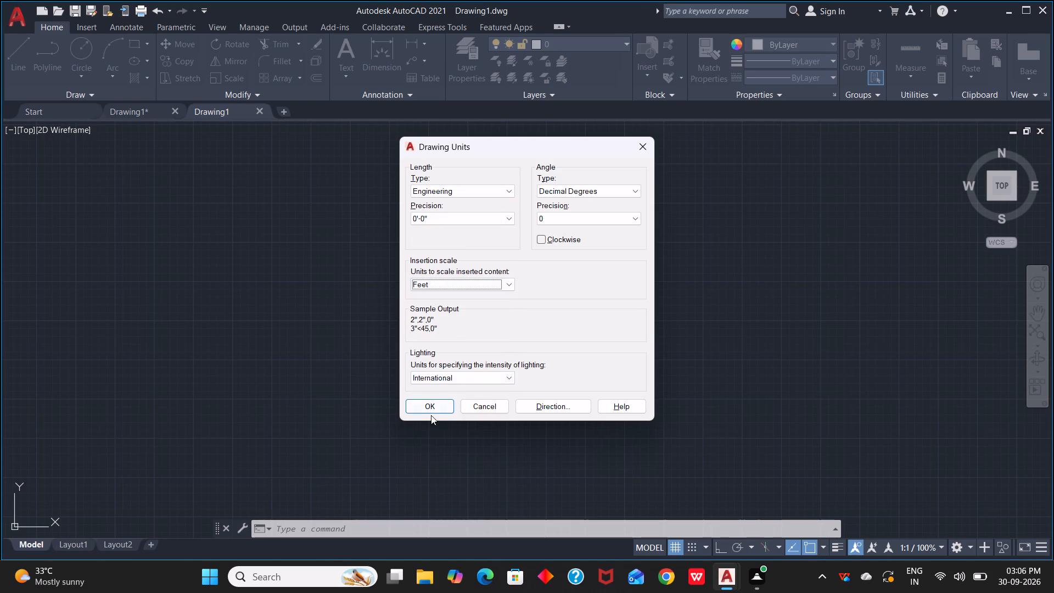
{"action": "left_click", "coordinate": [430, 407]}
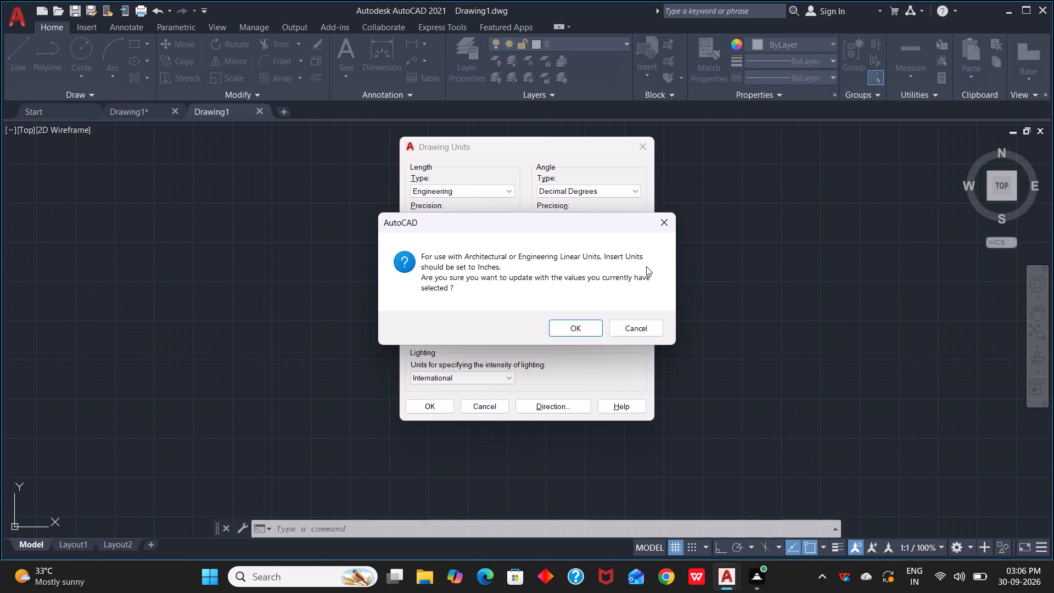
{"action": "left_click", "coordinate": [579, 326]}
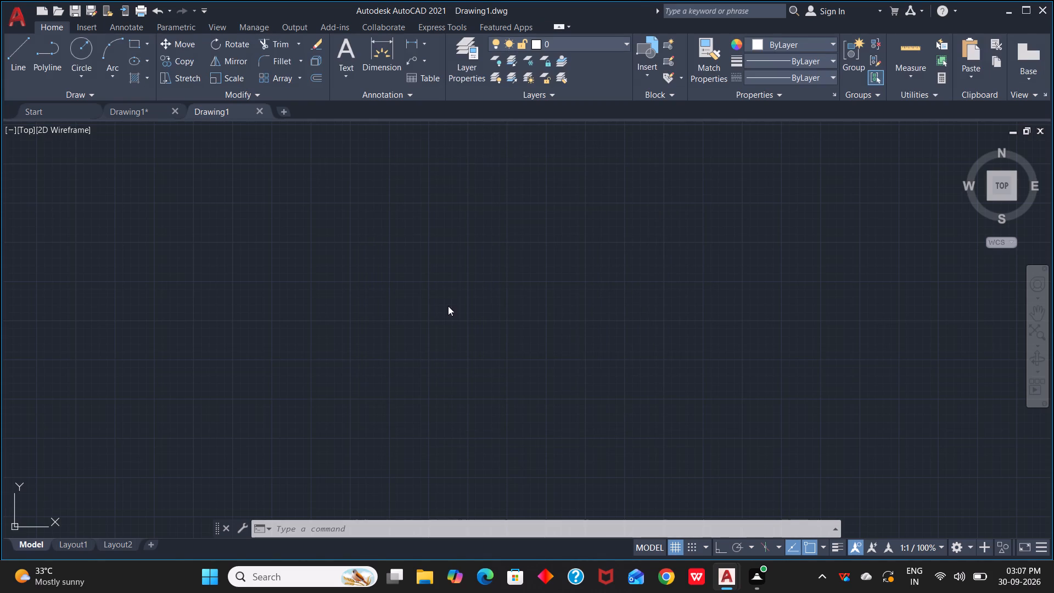
Draw a closed rectangle with Line and Ortho on, 37'8" wide and 46'10" high, starting at its upper-left corner.
{"action": "key", "text": "l"}
{"action": "key", "text": "space"}
{"action": "left_click_drag", "start_coordinate": [502, 270], "coordinate": [508, 275]}
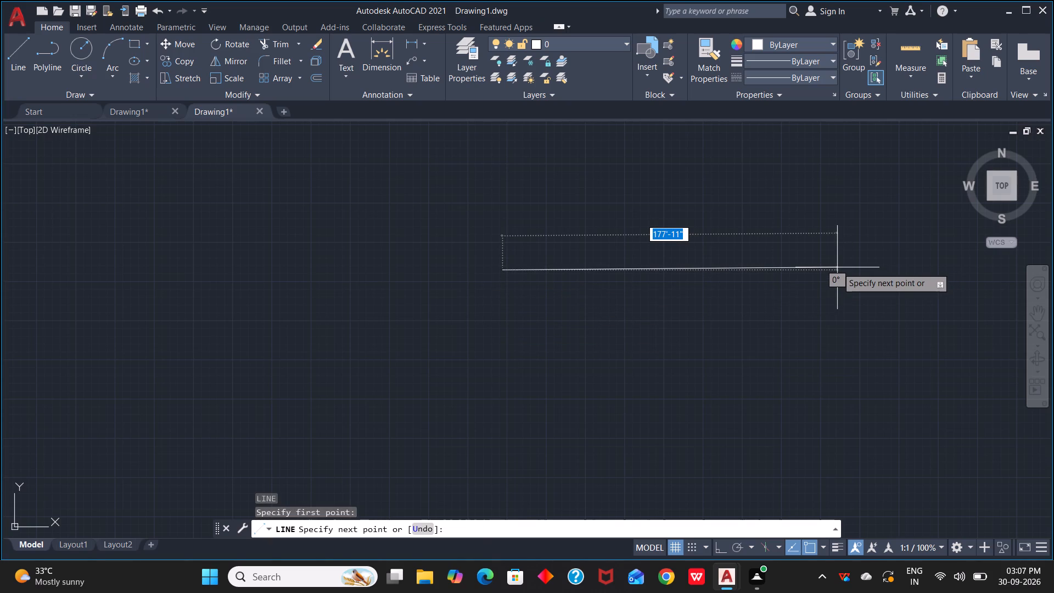
{"action": "key", "text": "F8"}
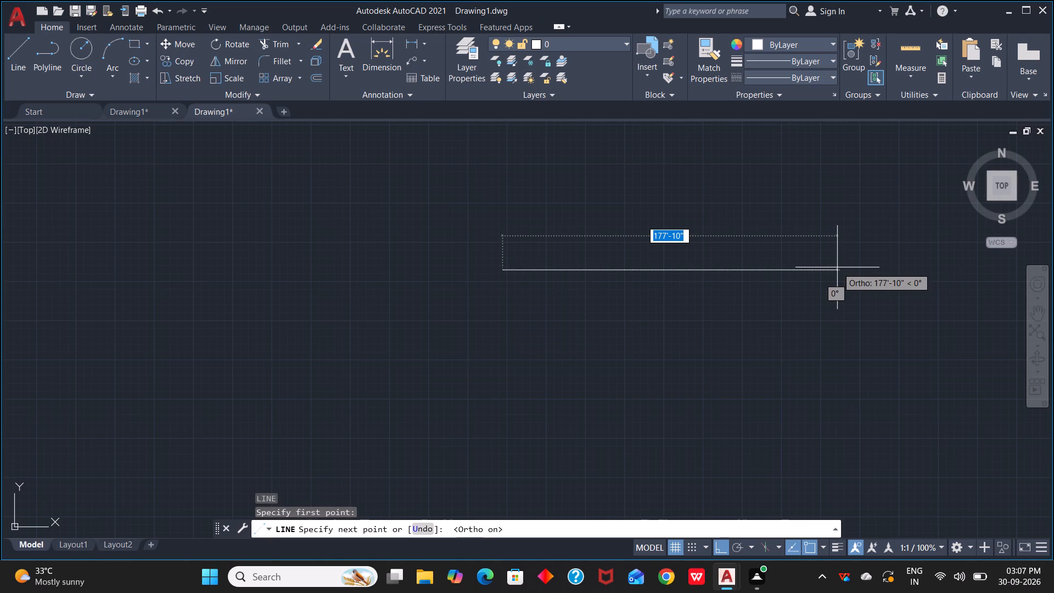
{"action": "type", "text": "37"}
{"action": "key", "text": "apostrophe"}
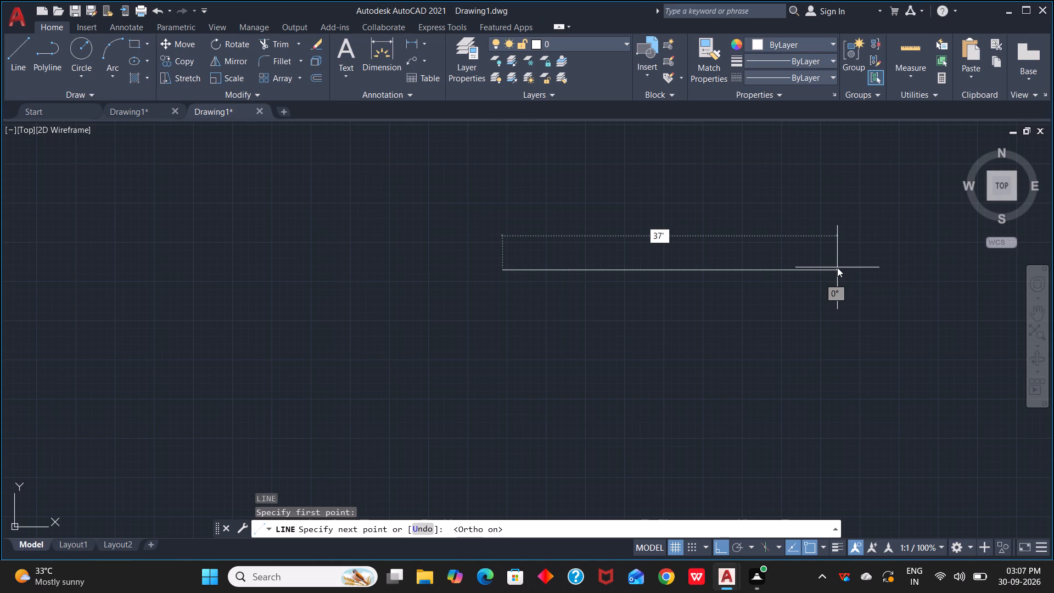
{"action": "type", "text": "8\""}
{"action": "key", "text": "space"}
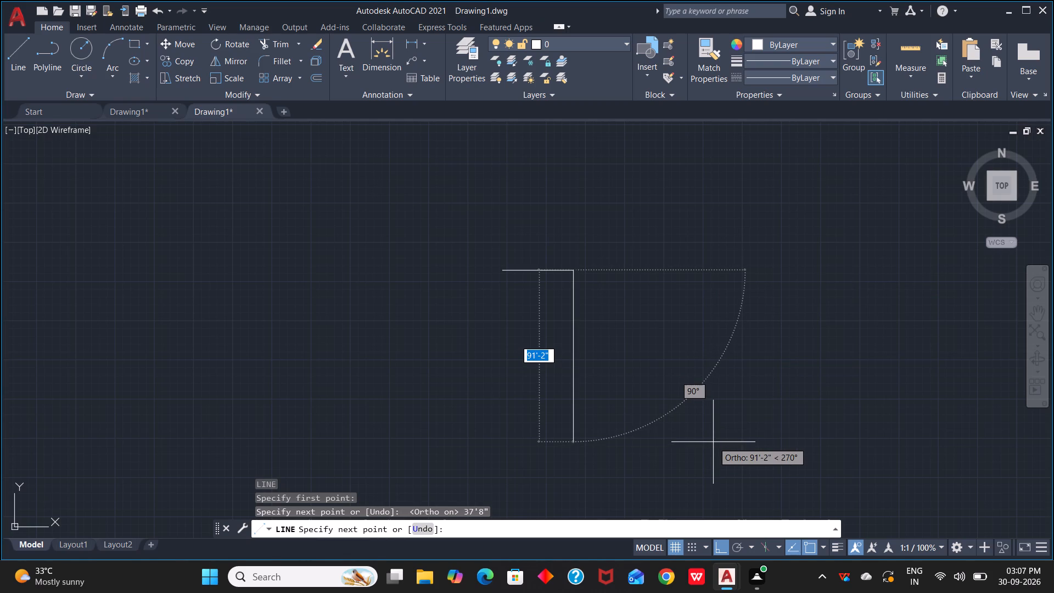
{"action": "type", "text": "46"}
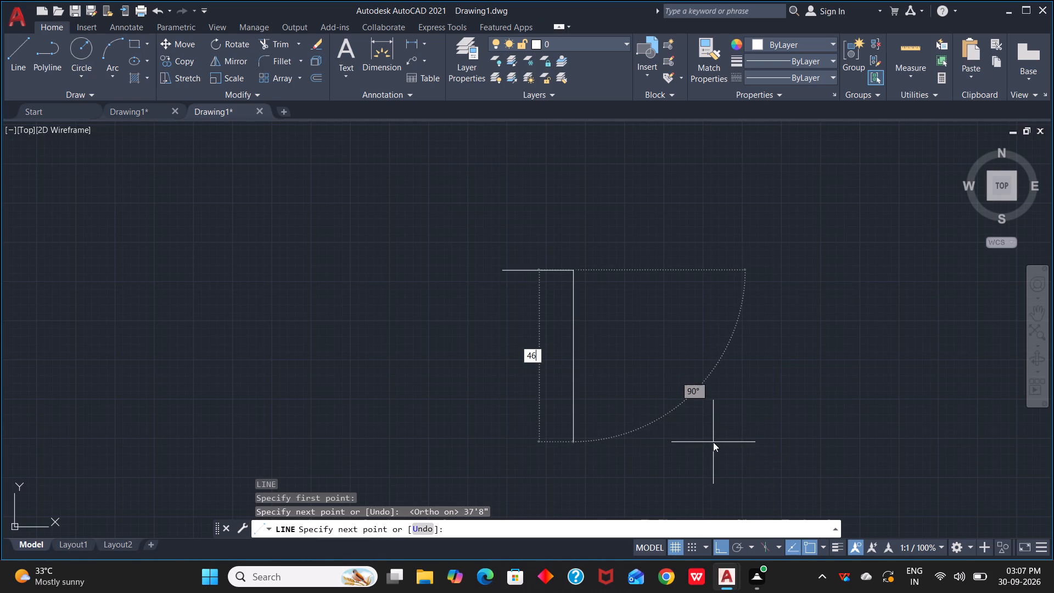
{"action": "type", "text": "'10\""}
{"action": "key", "text": "space"}
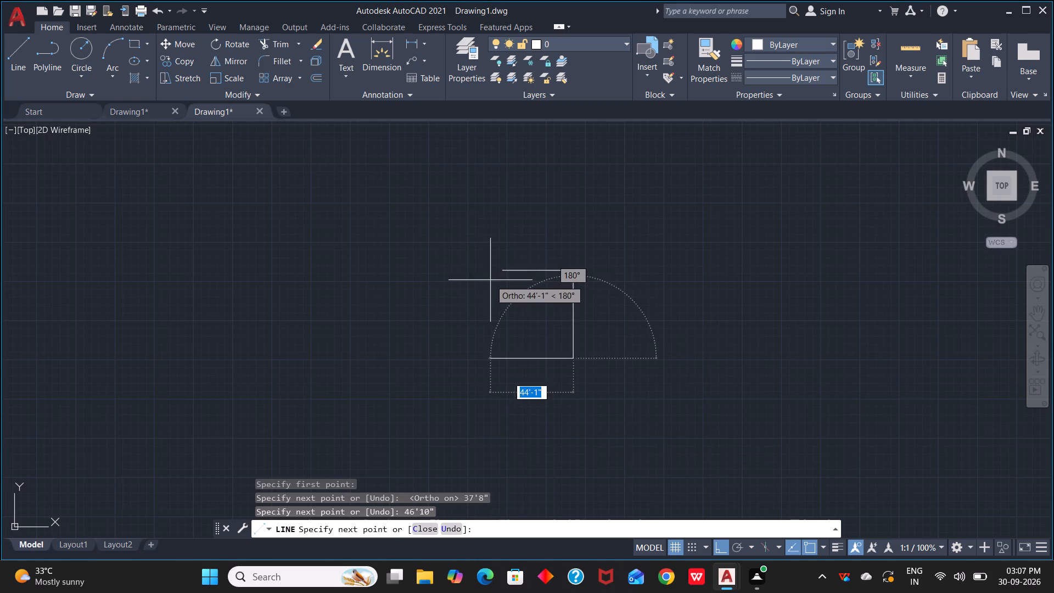
{"action": "scroll", "coordinate": [507, 278], "scroll_direction": "up", "scroll_amount": 2}
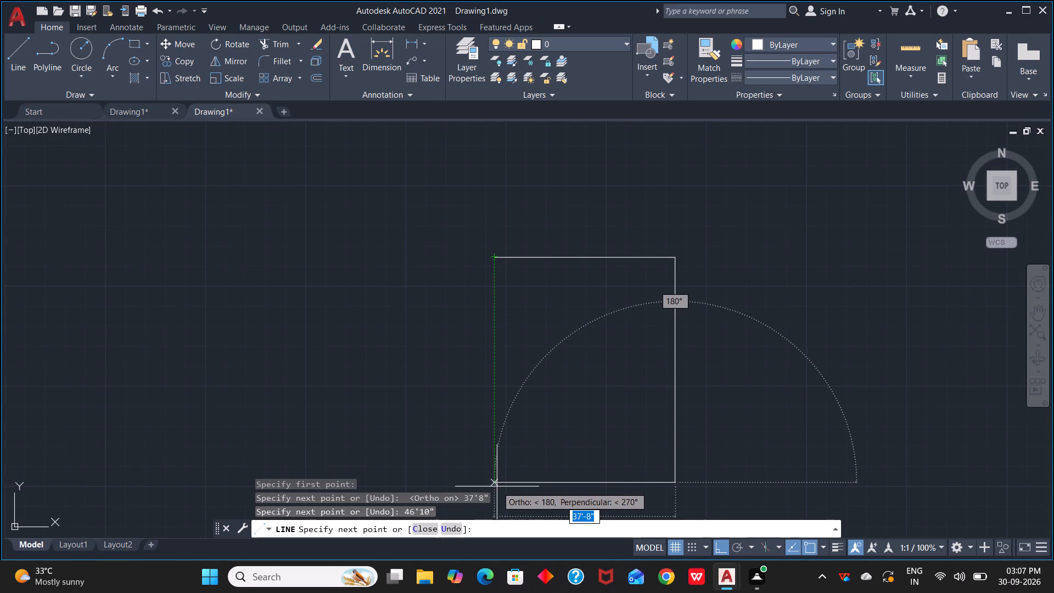
{"action": "left_click", "coordinate": [494, 483]}
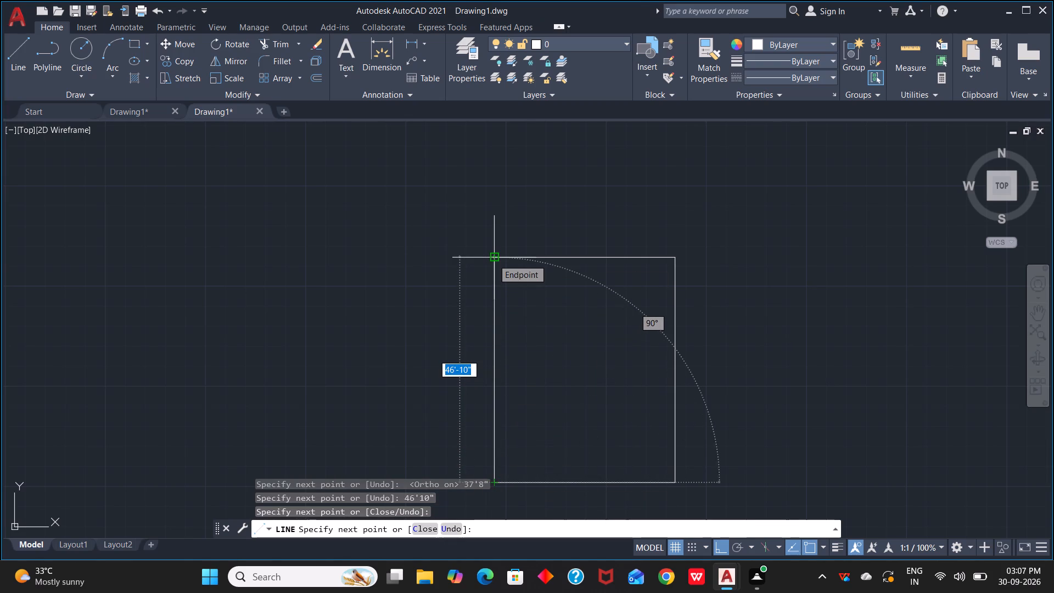
{"action": "type", "text": "c"}
{"action": "key", "text": "space"}
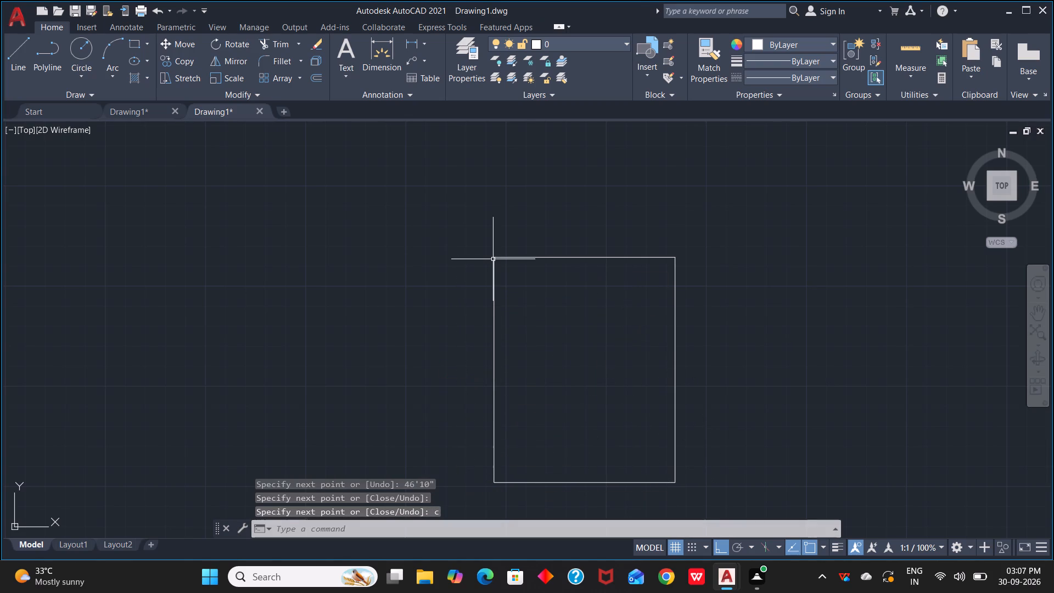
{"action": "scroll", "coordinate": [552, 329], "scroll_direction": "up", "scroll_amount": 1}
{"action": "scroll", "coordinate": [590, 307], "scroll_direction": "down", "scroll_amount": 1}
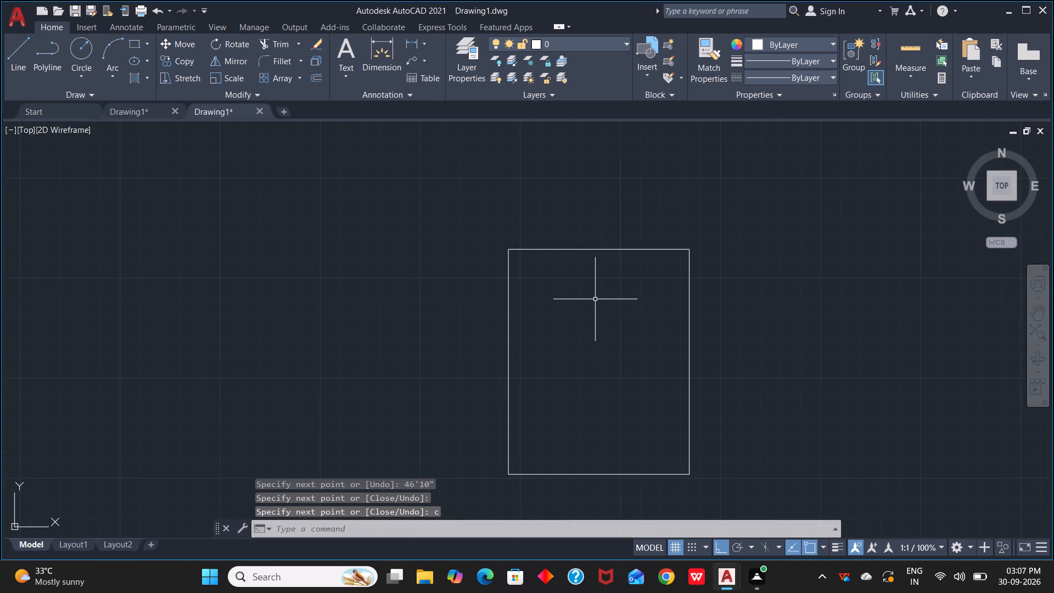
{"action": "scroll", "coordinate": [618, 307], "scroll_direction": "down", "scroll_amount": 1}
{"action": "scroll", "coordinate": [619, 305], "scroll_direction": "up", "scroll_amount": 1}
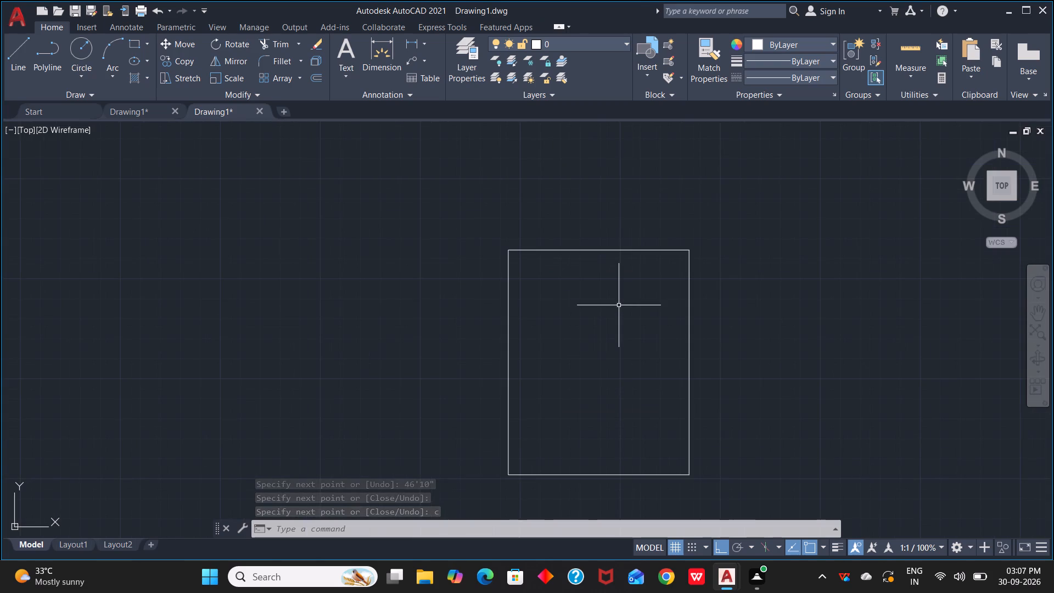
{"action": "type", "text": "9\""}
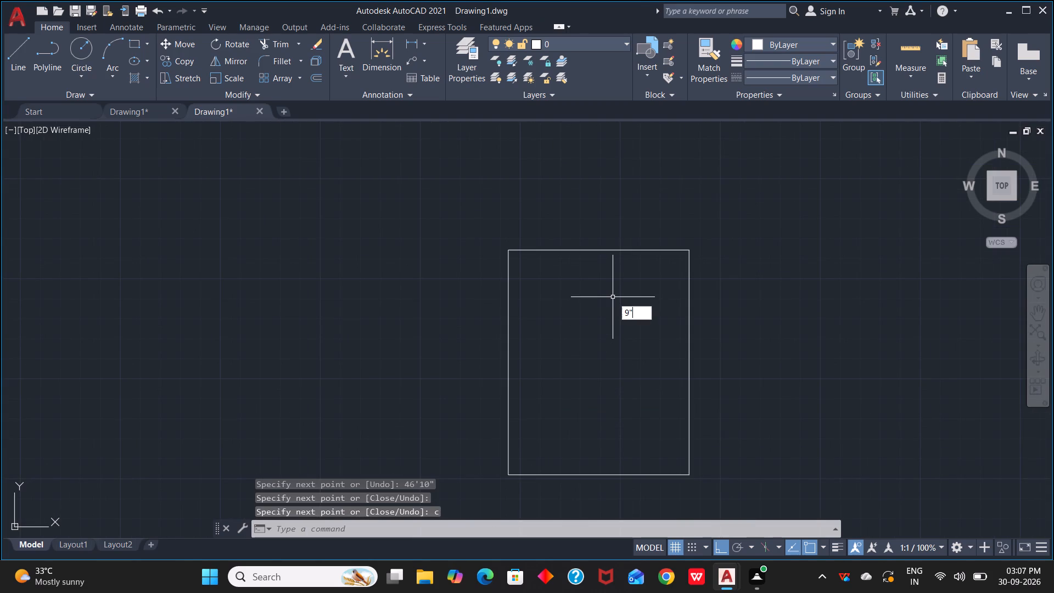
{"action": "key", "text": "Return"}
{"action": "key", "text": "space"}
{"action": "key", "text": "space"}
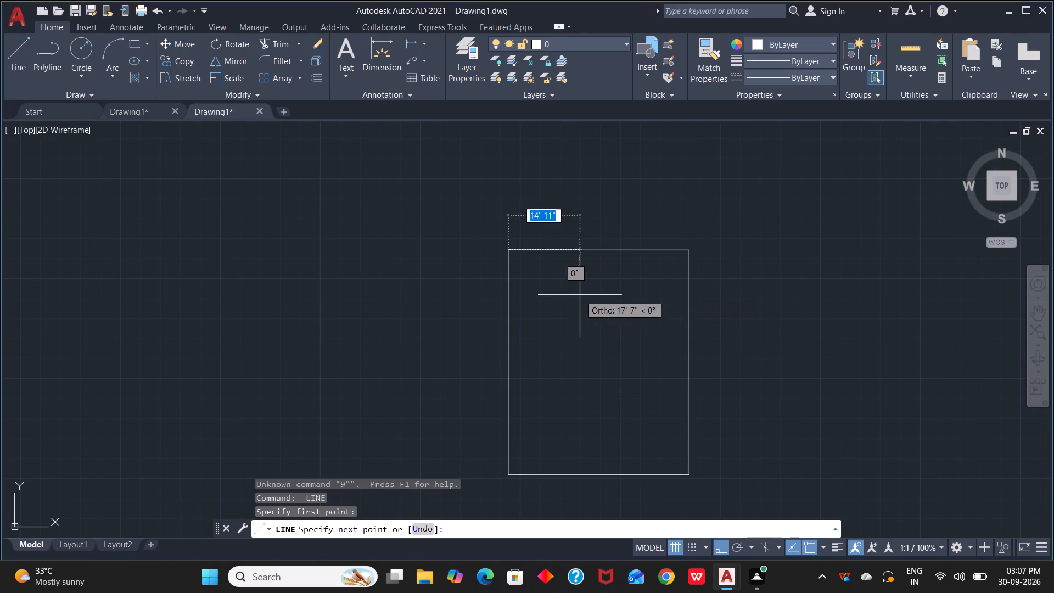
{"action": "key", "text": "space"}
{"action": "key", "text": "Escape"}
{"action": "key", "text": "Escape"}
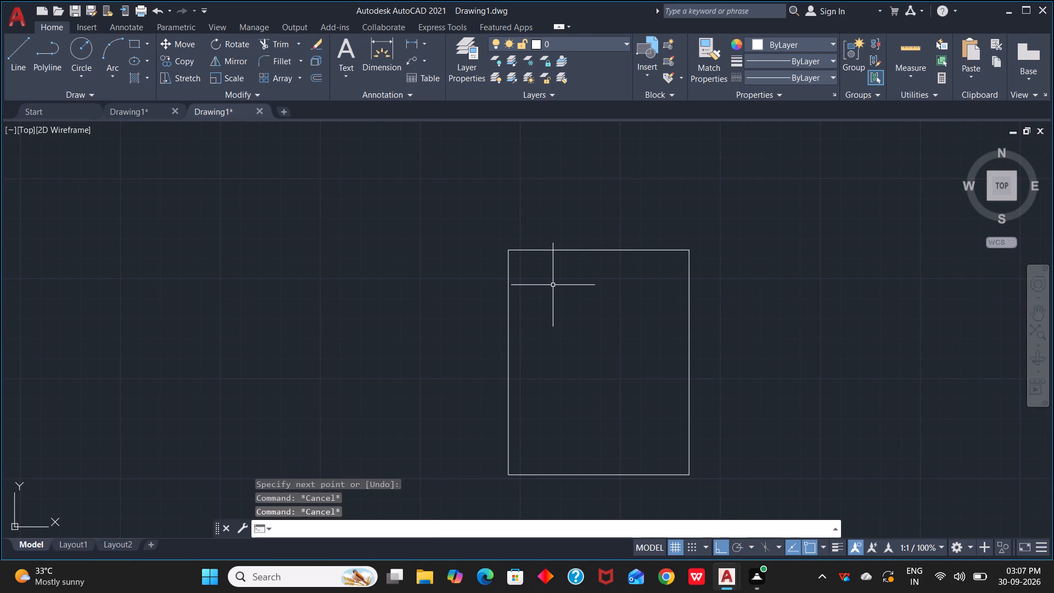
Offset all four sides of the rectangle 9" inward to form the outer walls.
{"action": "type", "text": "o"}
{"action": "key", "text": "space"}
{"action": "type", "text": "90"}
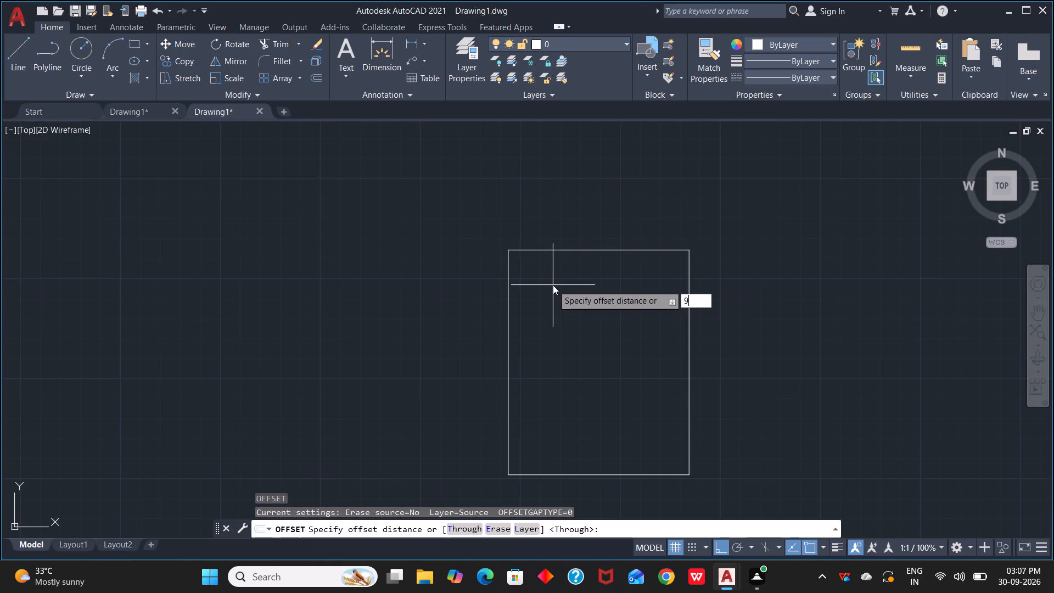
{"action": "key", "text": "BackSpace"}
{"action": "key", "text": "shift+quotedbl"}
{"action": "key", "text": "Return"}
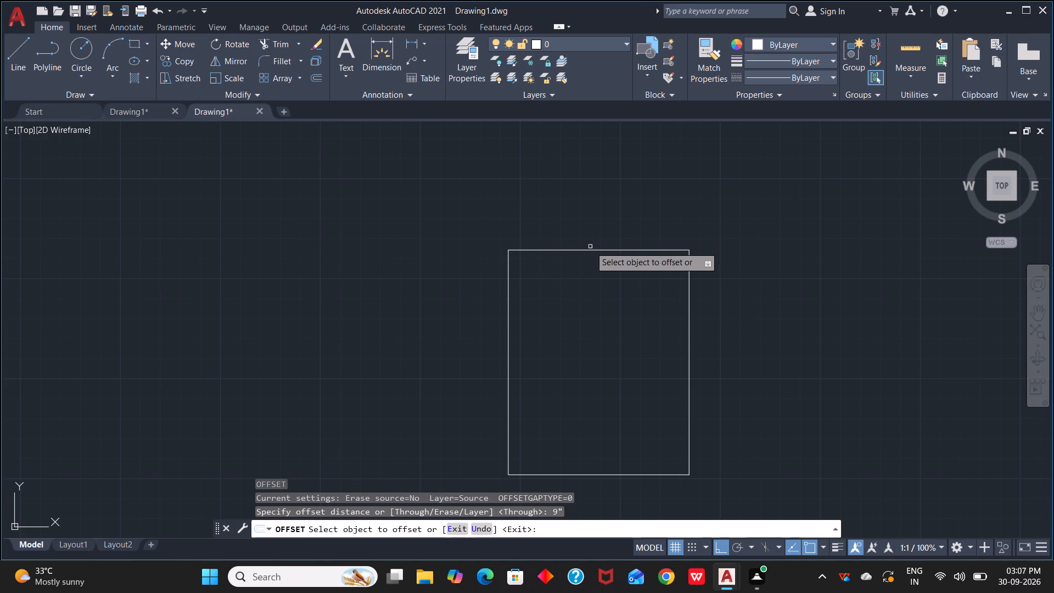
{"action": "left_click_drag", "start_coordinate": [590, 249], "coordinate": [590, 258]}
{"action": "left_click", "coordinate": [592, 312]}
{"action": "left_click_drag", "start_coordinate": [690, 340], "coordinate": [680, 340]}
{"action": "left_click", "coordinate": [657, 340]}
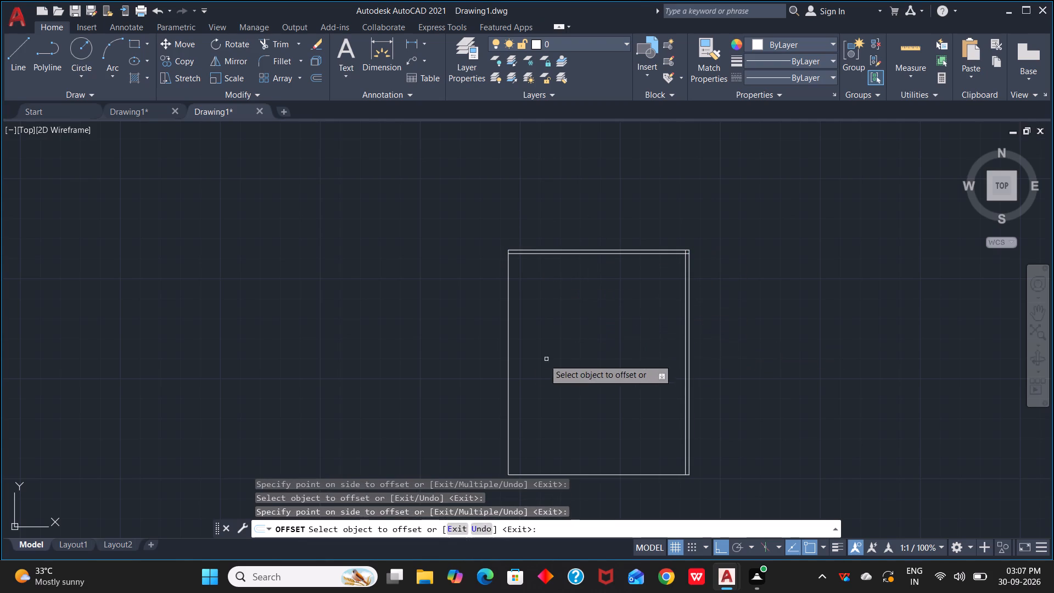
{"action": "left_click", "coordinate": [507, 360]}
{"action": "left_click", "coordinate": [530, 362]}
{"action": "left_click_drag", "start_coordinate": [593, 474], "coordinate": [593, 465]}
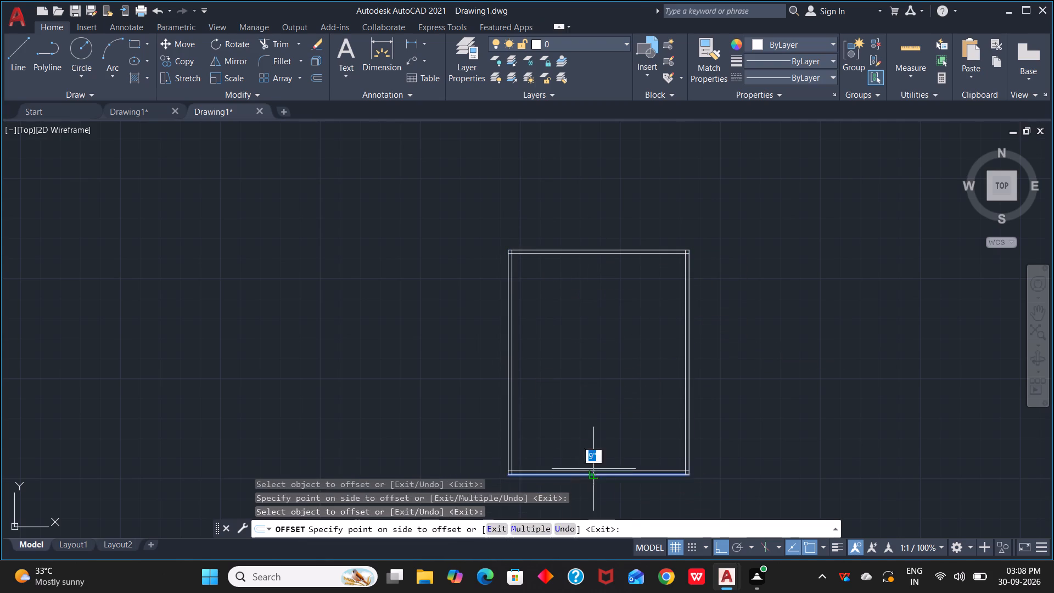
{"action": "left_click_drag", "start_coordinate": [593, 465], "coordinate": [593, 457]}
{"action": "left_click", "coordinate": [593, 451]}
Offset the top wall's inner line 4' downward, and offset the new line 6" further down to form a horizontal partition.
{"action": "middle_click_drag", "start_coordinate": [602, 424], "coordinate": [567, 355]}
{"action": "scroll", "coordinate": [600, 421], "scroll_direction": "down", "scroll_amount": 1}
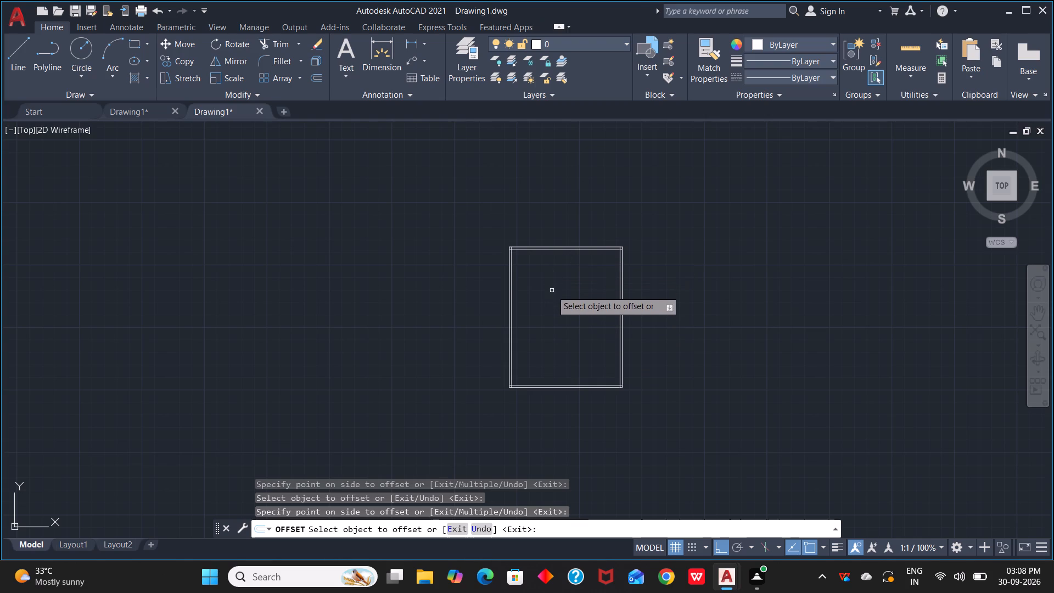
{"action": "key", "text": "o"}
{"action": "key", "text": "space"}
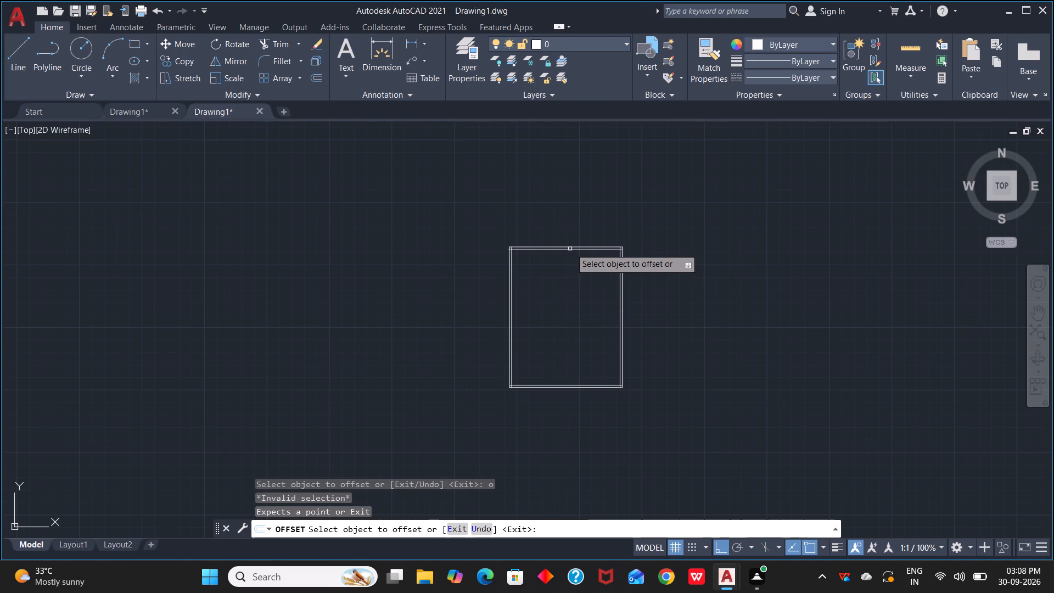
{"action": "left_click", "coordinate": [570, 248]}
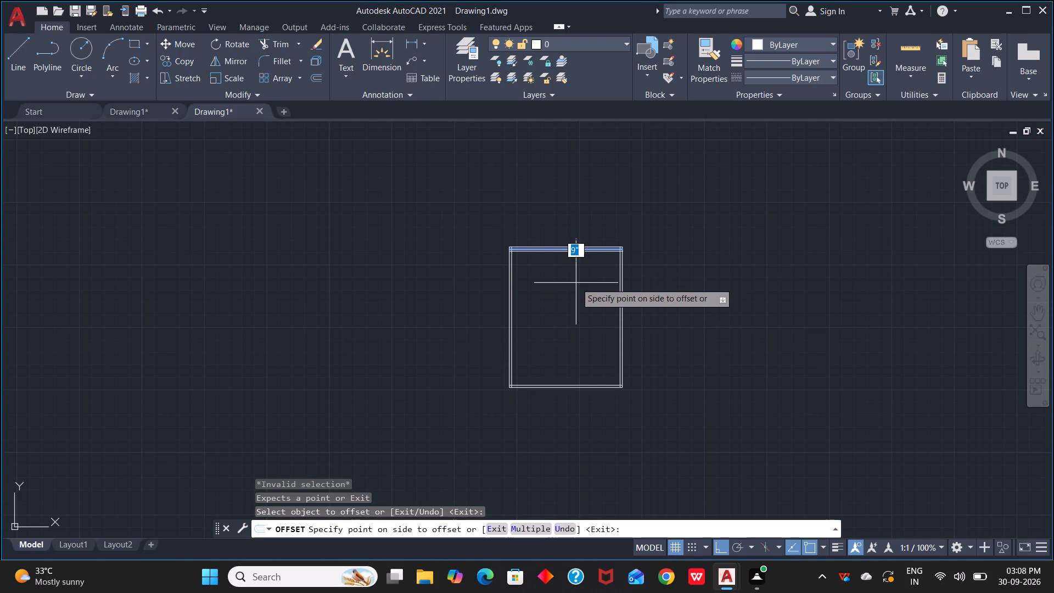
{"action": "type", "text": "4'"}
{"action": "key", "text": "Return"}
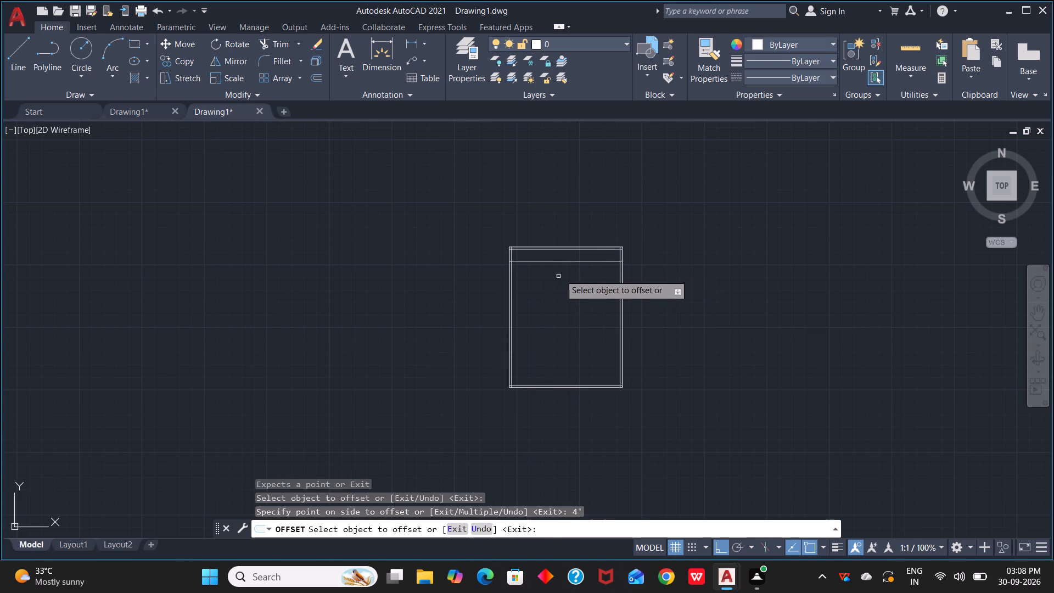
{"action": "scroll", "coordinate": [603, 254], "scroll_direction": "up", "scroll_amount": 1}
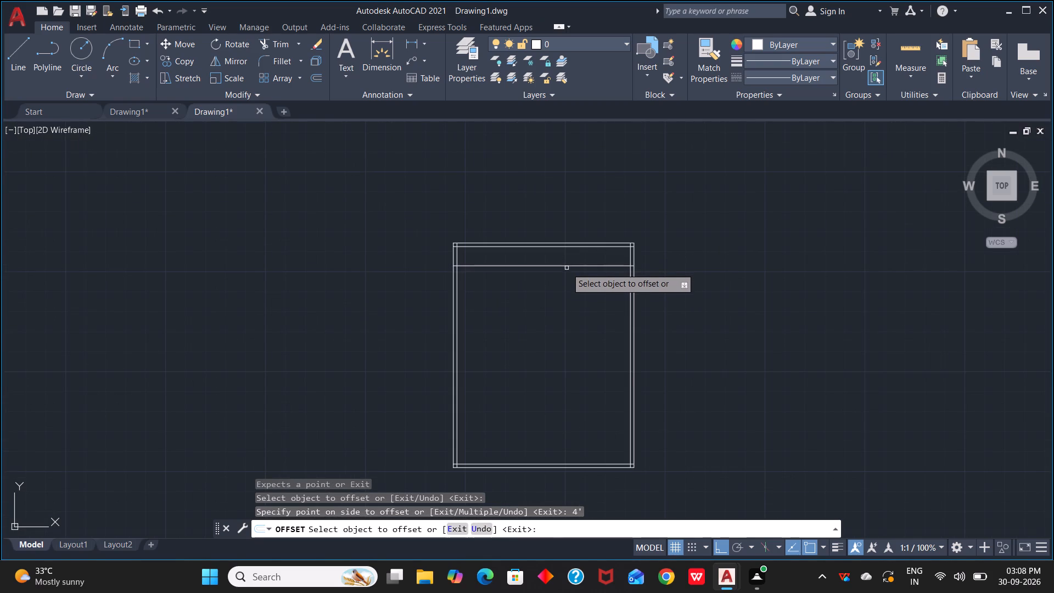
{"action": "left_click", "coordinate": [563, 265]}
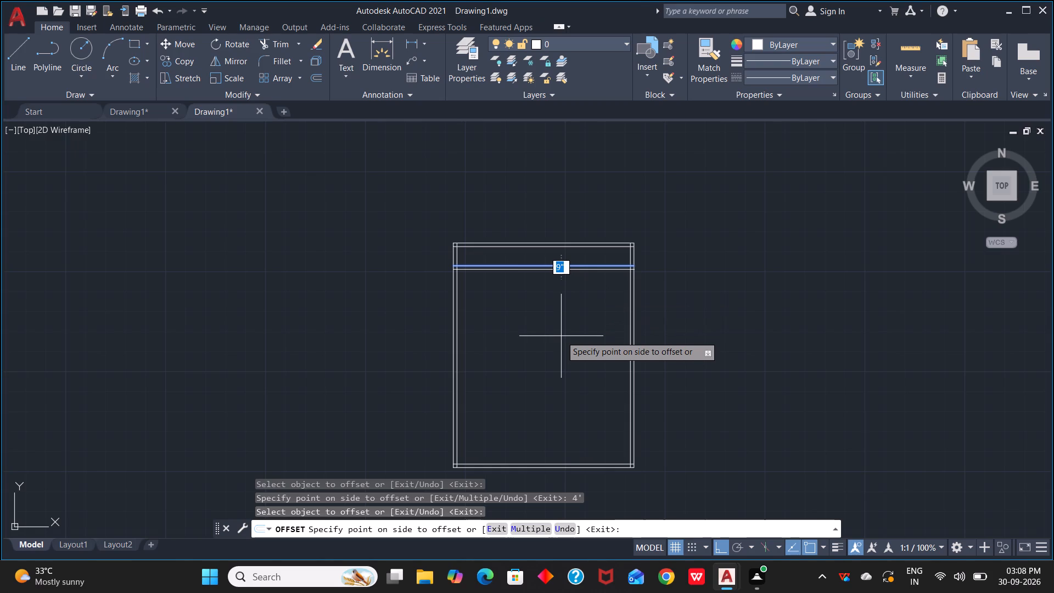
{"action": "type", "text": "6\""}
{"action": "key", "text": "Return"}
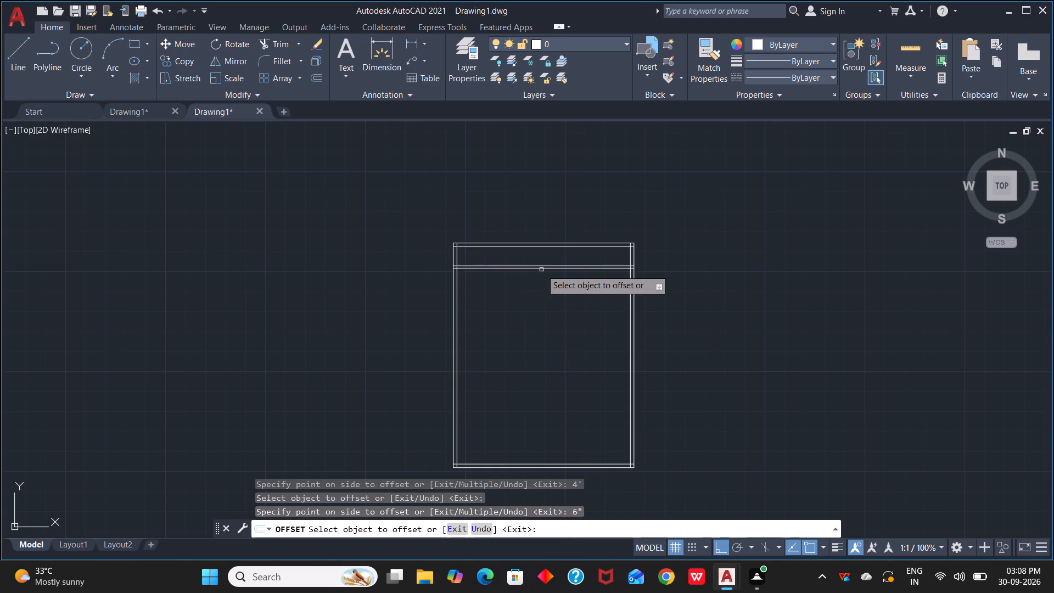
Offset the first horizontal partition's lower line 12' downward, and offset that copy 6" down for a second partition.
{"action": "left_click", "coordinate": [541, 270]}
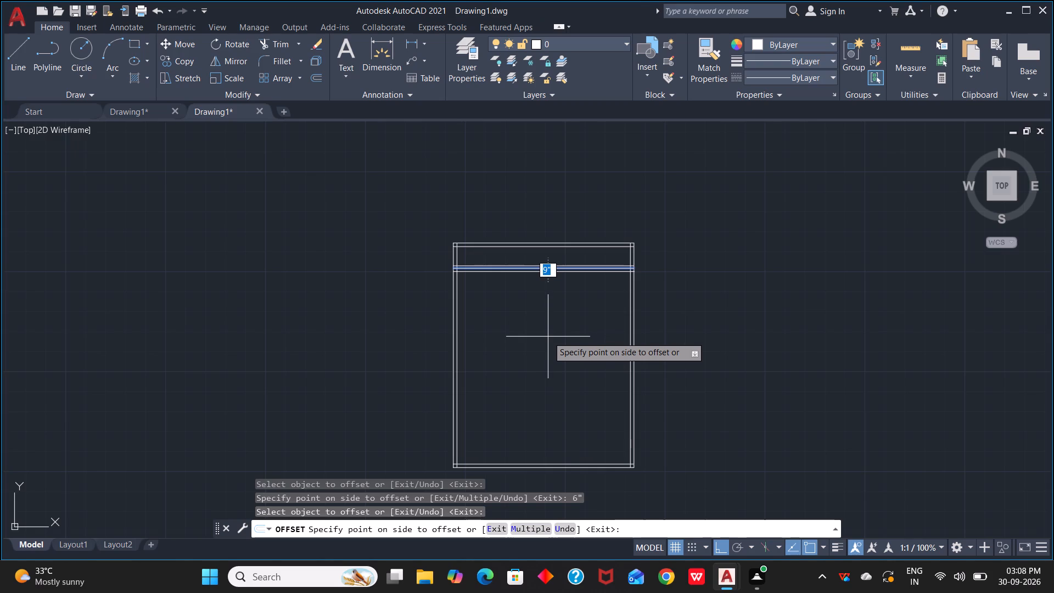
{"action": "type", "text": "12"}
{"action": "key", "text": "apostrophe"}
{"action": "key", "text": "Return"}
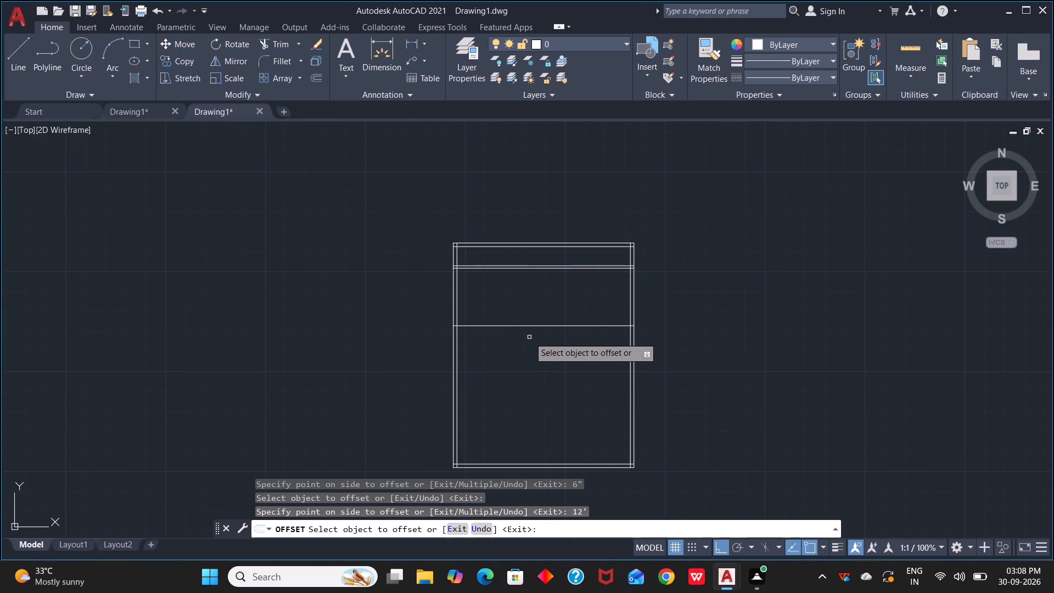
{"action": "left_click", "coordinate": [544, 325]}
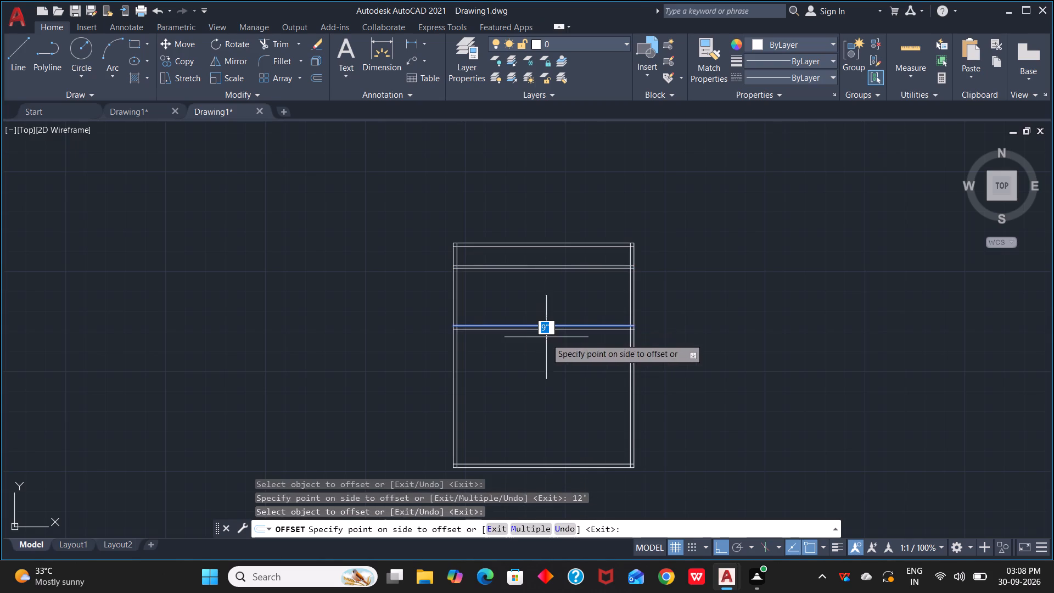
{"action": "type", "text": "6\""}
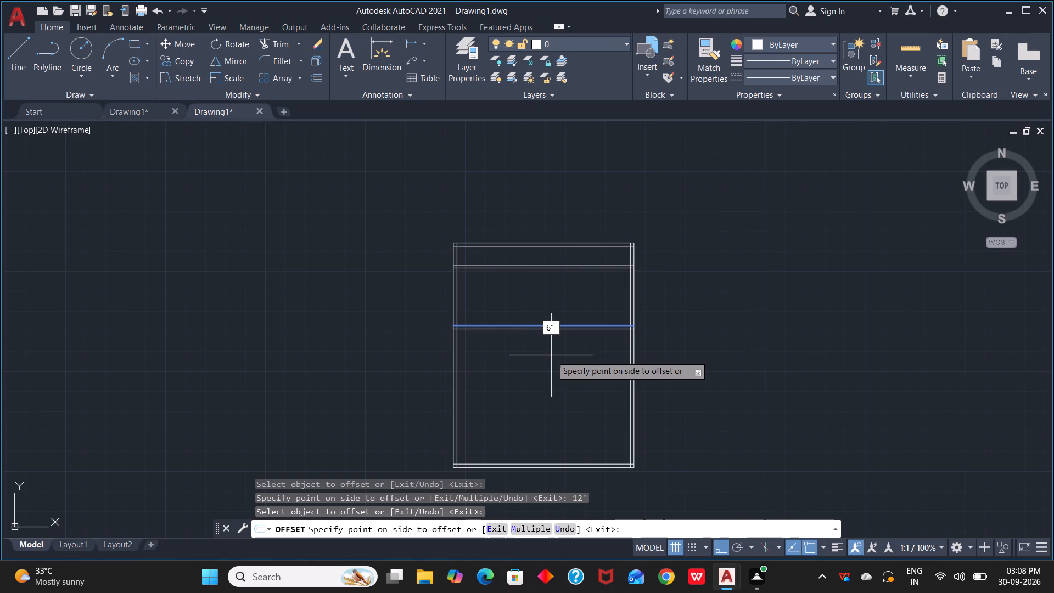
{"action": "key", "text": "Return"}
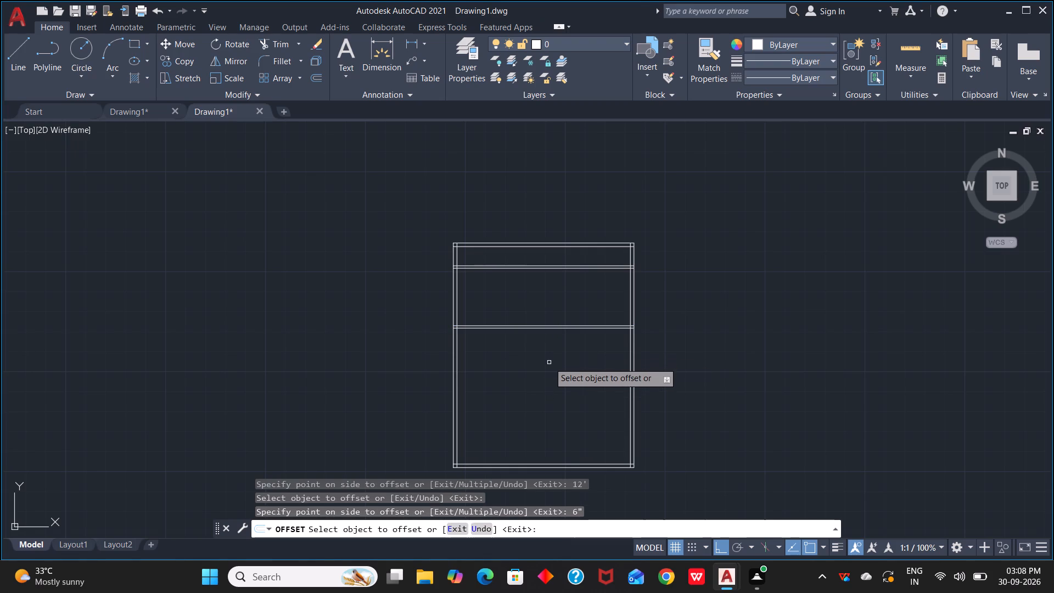
Offset the second horizontal partition's lower line 11'4" downward, and offset that copy 6" down for a third partition.
{"action": "left_click", "coordinate": [547, 329]}
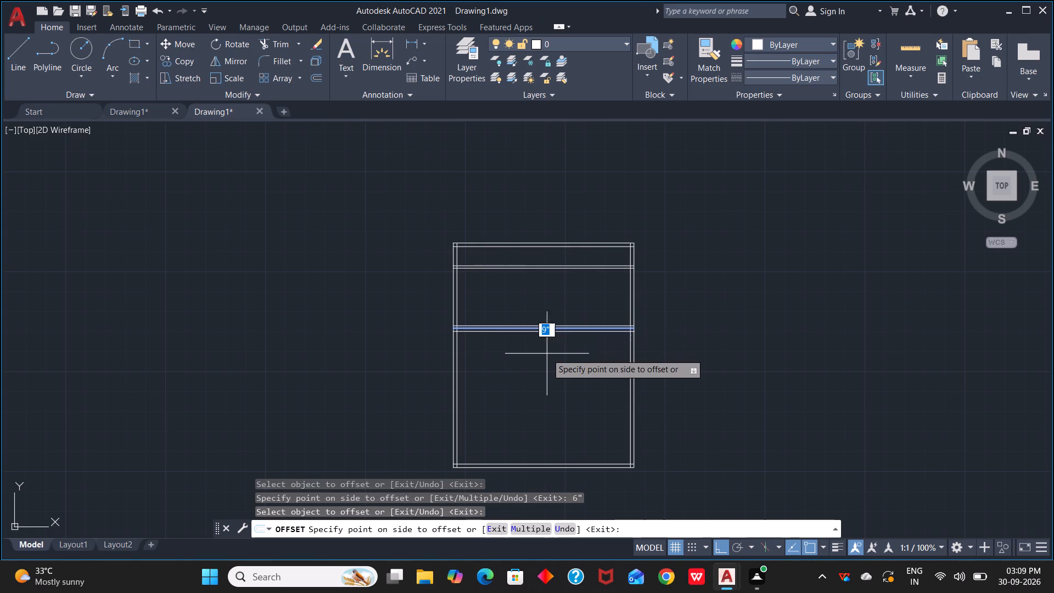
{"action": "type", "text": "11'"}
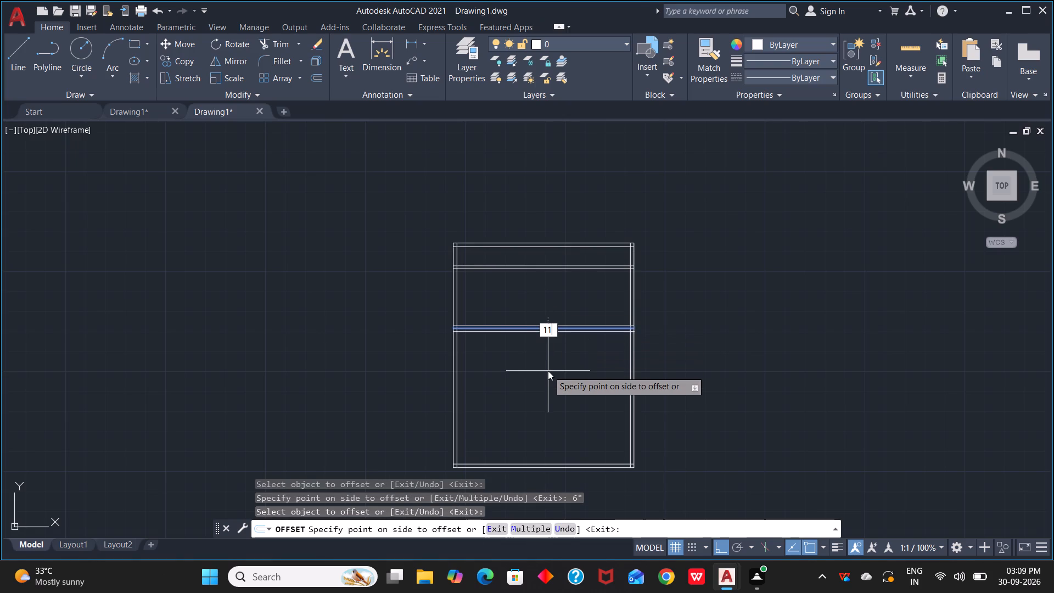
{"action": "type", "text": "4\""}
{"action": "key", "text": "Return"}
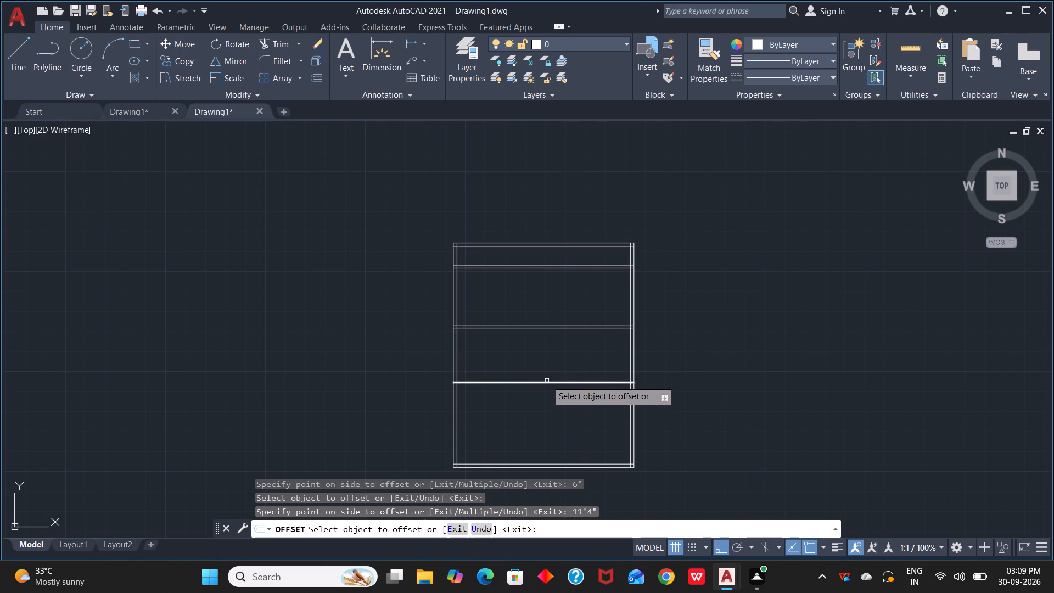
{"action": "left_click", "coordinate": [547, 384]}
{"action": "type", "text": "6\""}
{"action": "key", "text": "Return"}
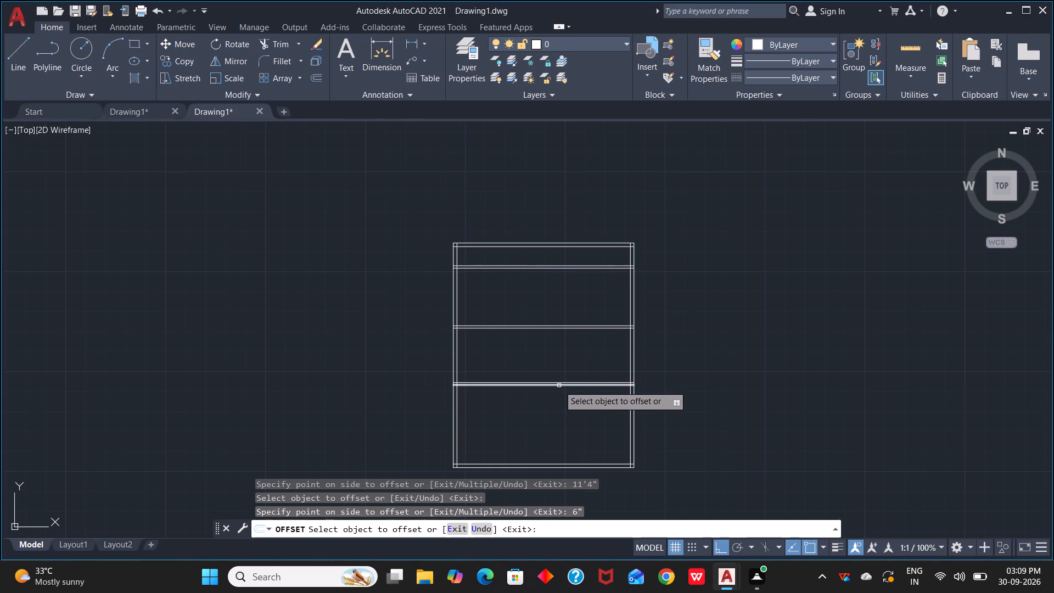
Offset the third horizontal partition's lower line 13' downward, and offset that copy 6" down for a fourth partition.
{"action": "left_click", "coordinate": [559, 386]}
{"action": "key", "text": "1"}
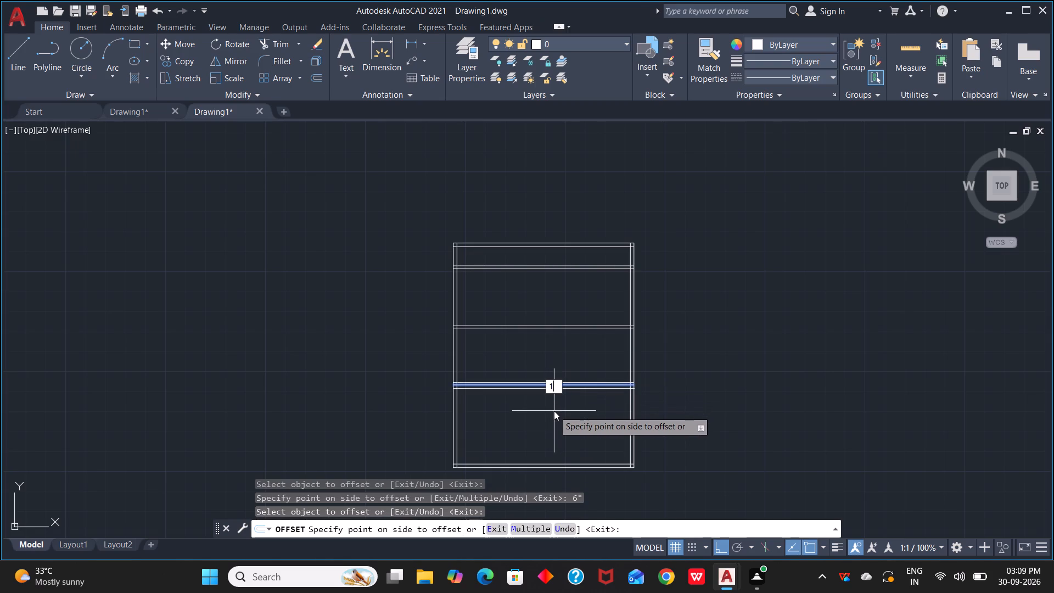
{"action": "key", "text": "3"}
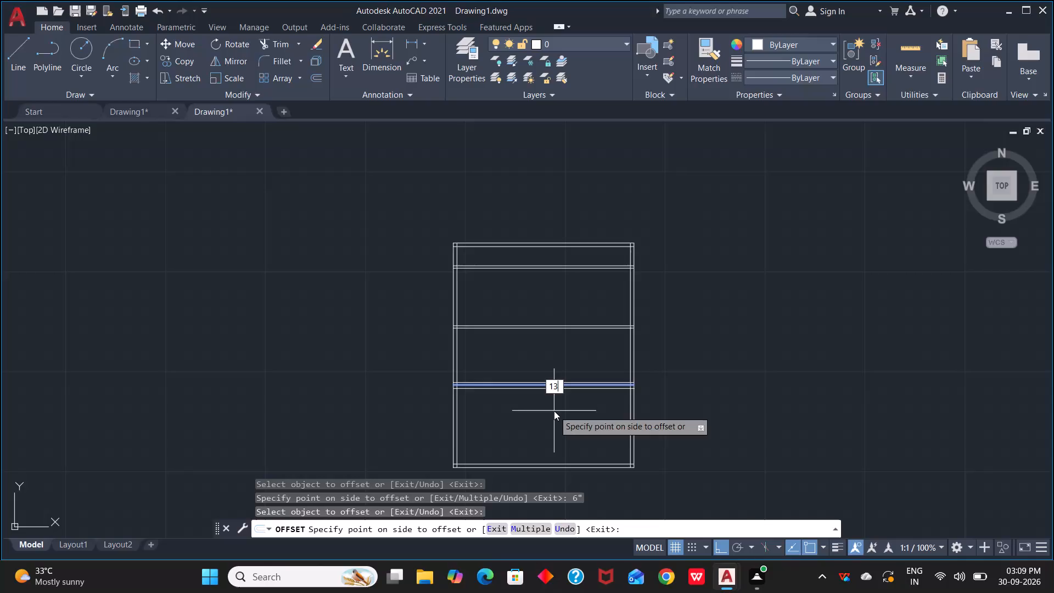
{"action": "key", "text": "apostrophe"}
{"action": "key", "text": "Return"}
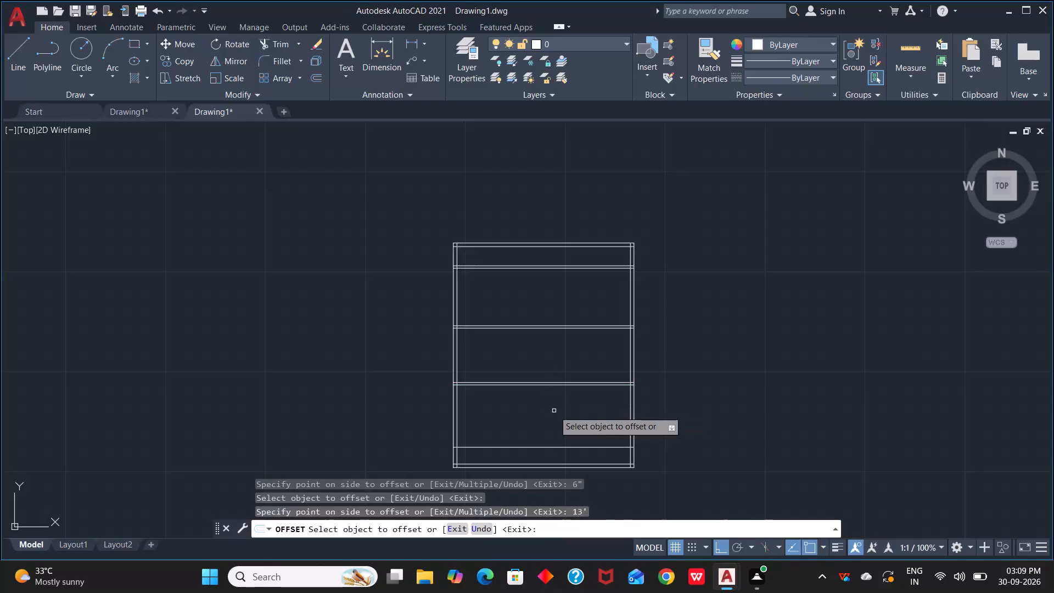
{"action": "left_click", "coordinate": [540, 447]}
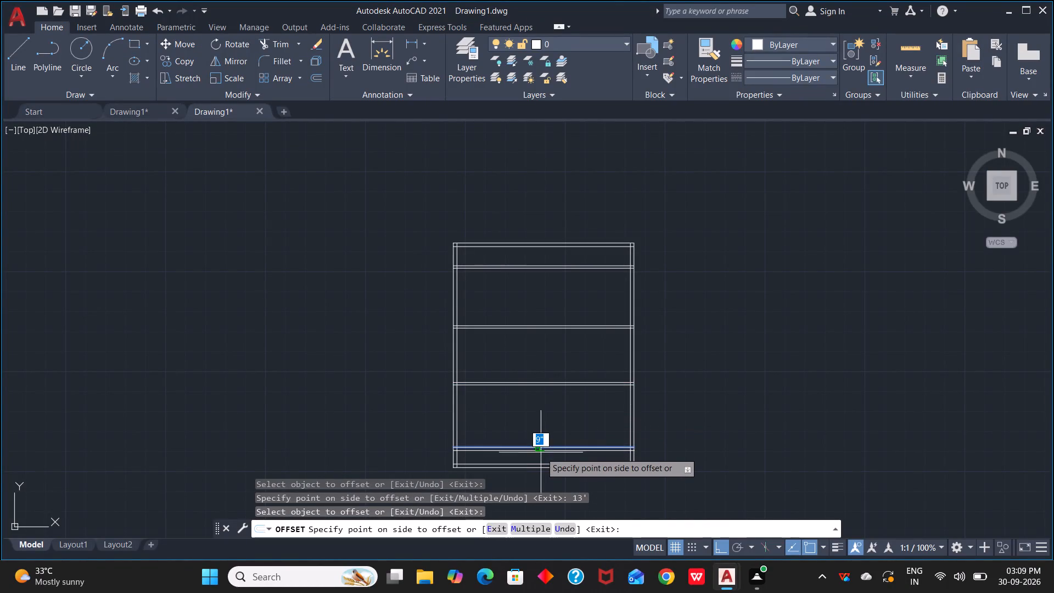
{"action": "type", "text": "6\""}
{"action": "key", "text": "Return"}
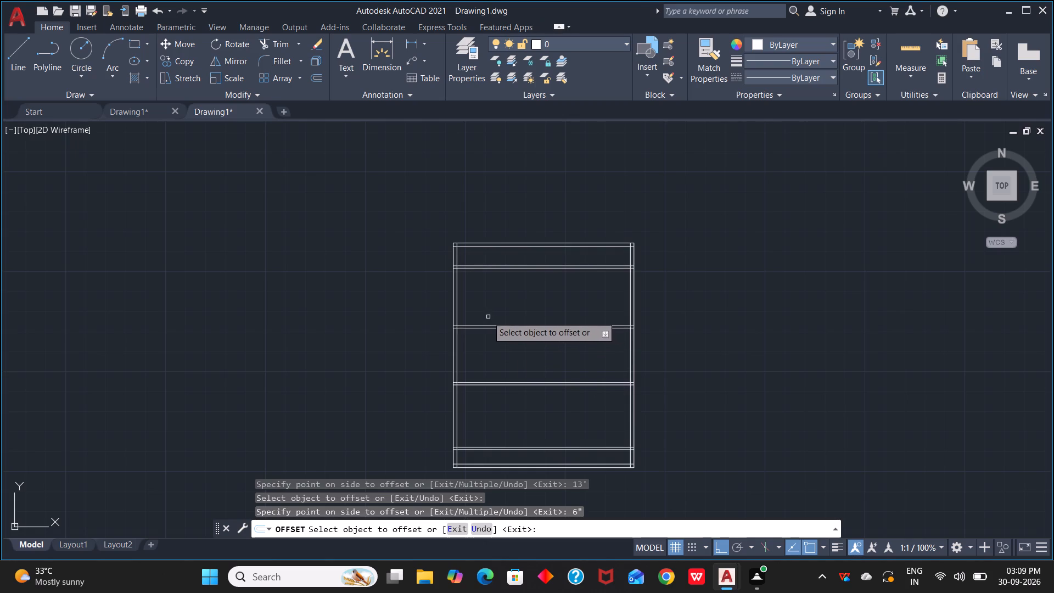
Offset the left wall's inner line 14' to the right, and offset that copy 6" further right to form a vertical partition.
{"action": "left_click", "coordinate": [457, 302]}
{"action": "type", "text": "14"}
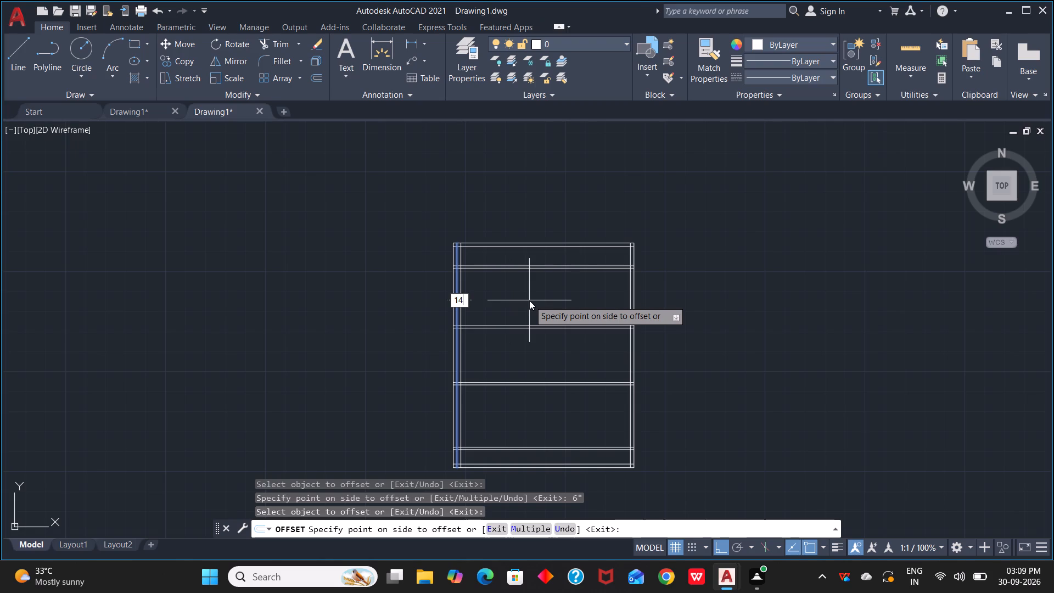
{"action": "key", "text": "apostrophe"}
{"action": "key", "text": "Return"}
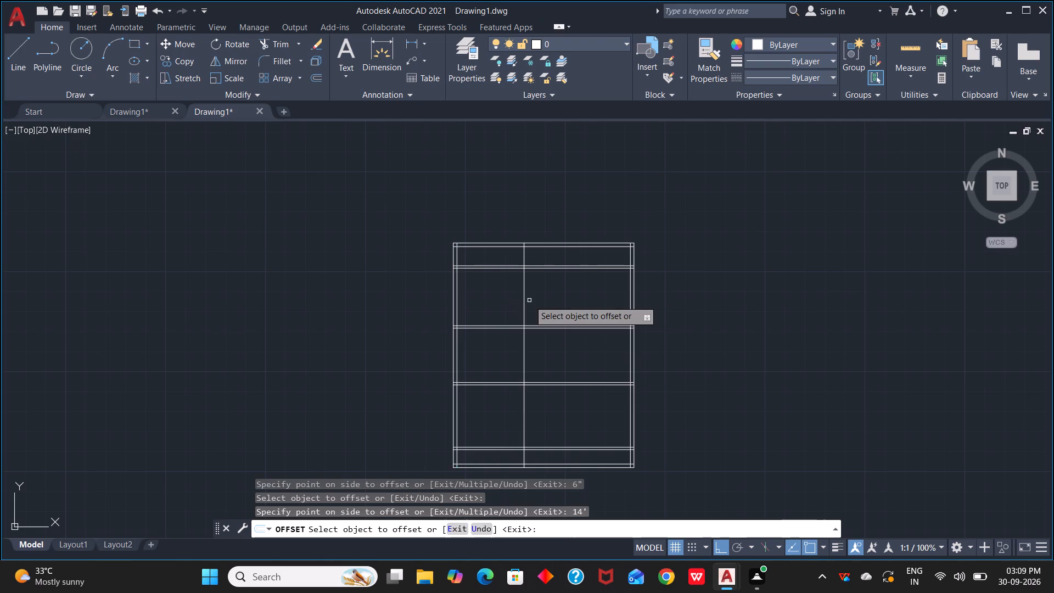
{"action": "left_click", "coordinate": [523, 306]}
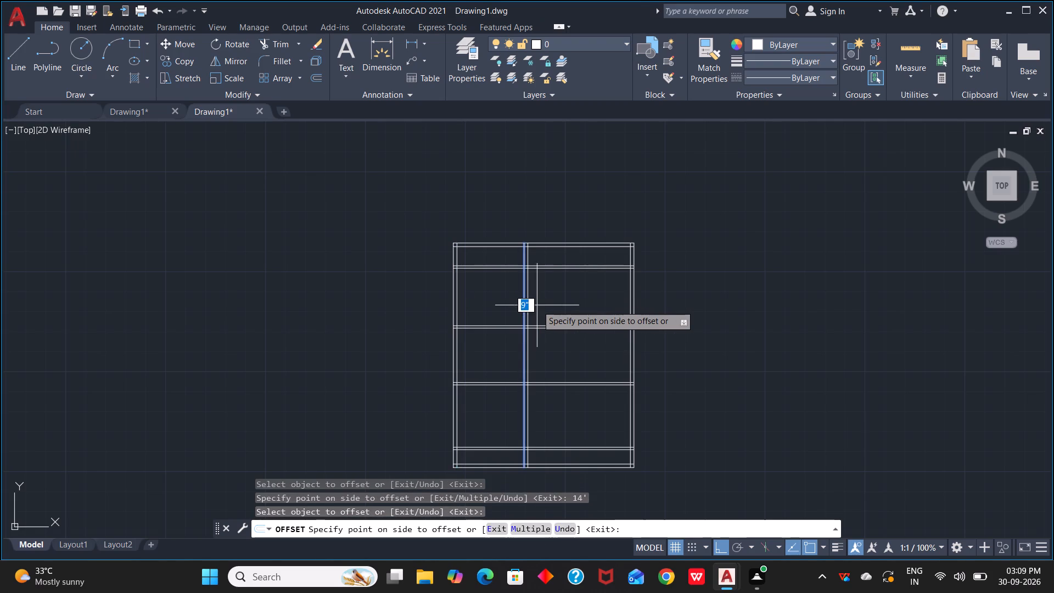
{"action": "type", "text": "6\""}
{"action": "key", "text": "Return"}
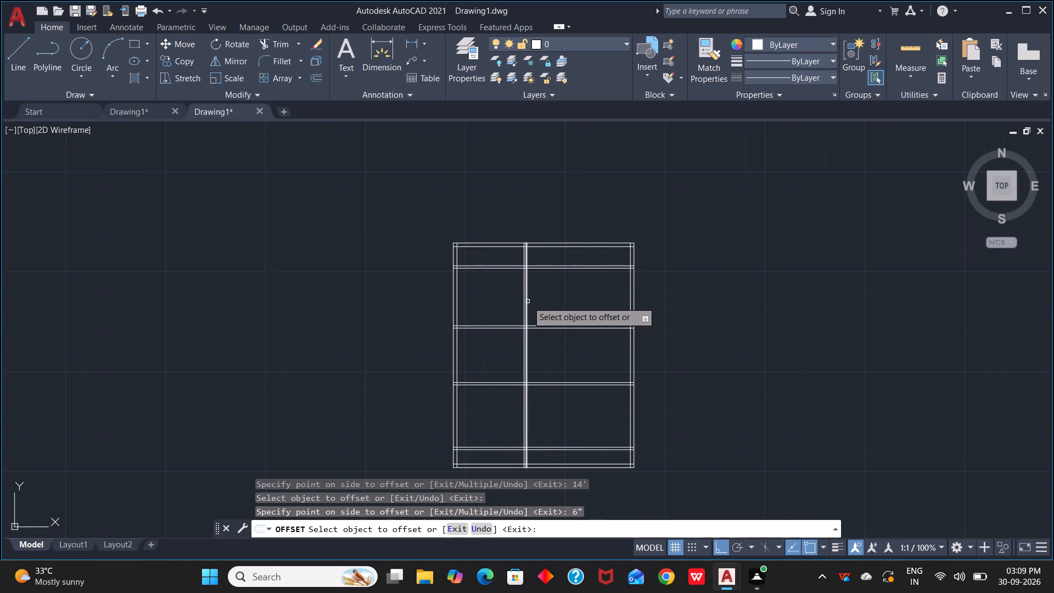
Offset the vertical partition's right line 8' to the right, and offset that copy 6" further right to form a second vertical partition.
{"action": "left_click", "coordinate": [528, 301]}
{"action": "key", "text": "8"}
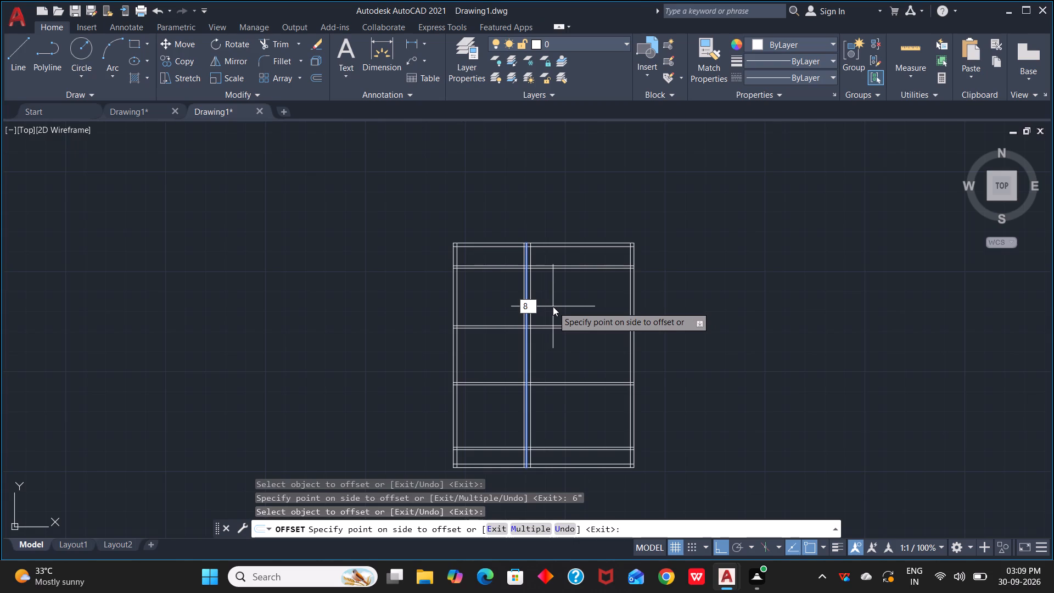
{"action": "key", "text": "apostrophe"}
{"action": "key", "text": "space"}
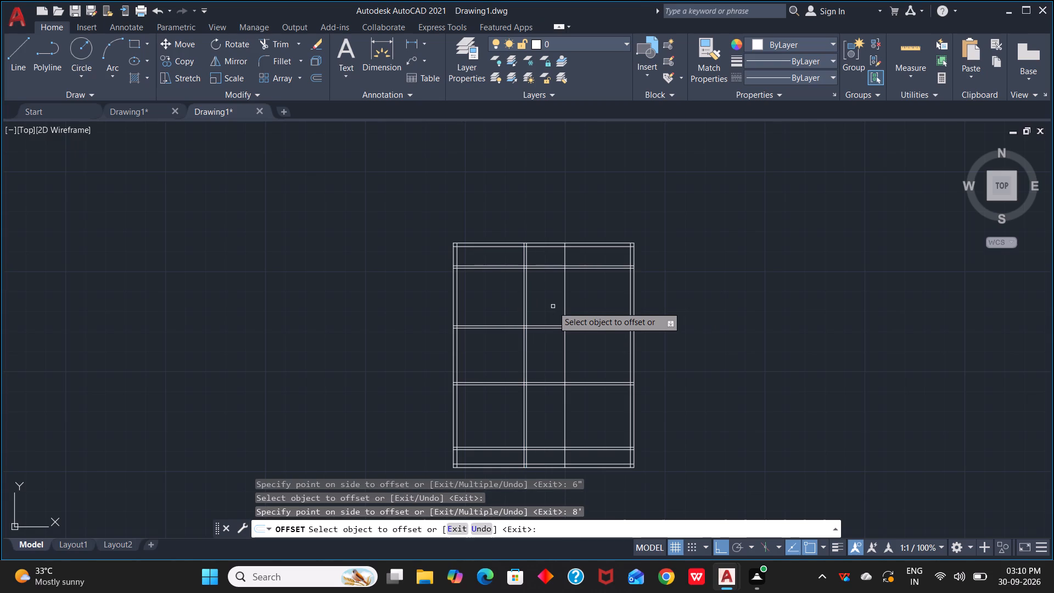
{"action": "left_click", "coordinate": [565, 309]}
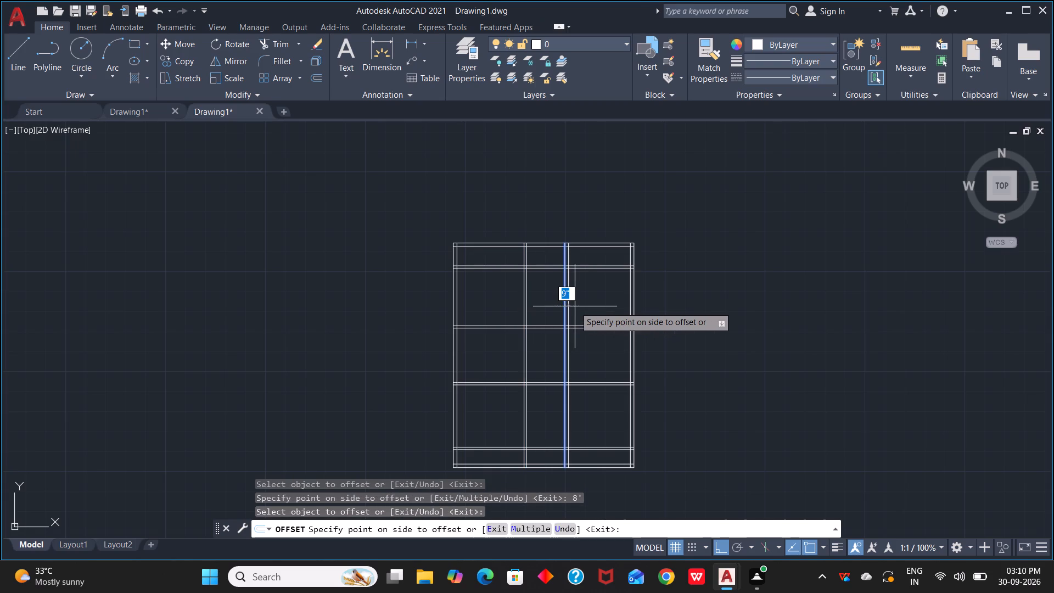
{"action": "type", "text": "6\""}
{"action": "key", "text": "Return"}
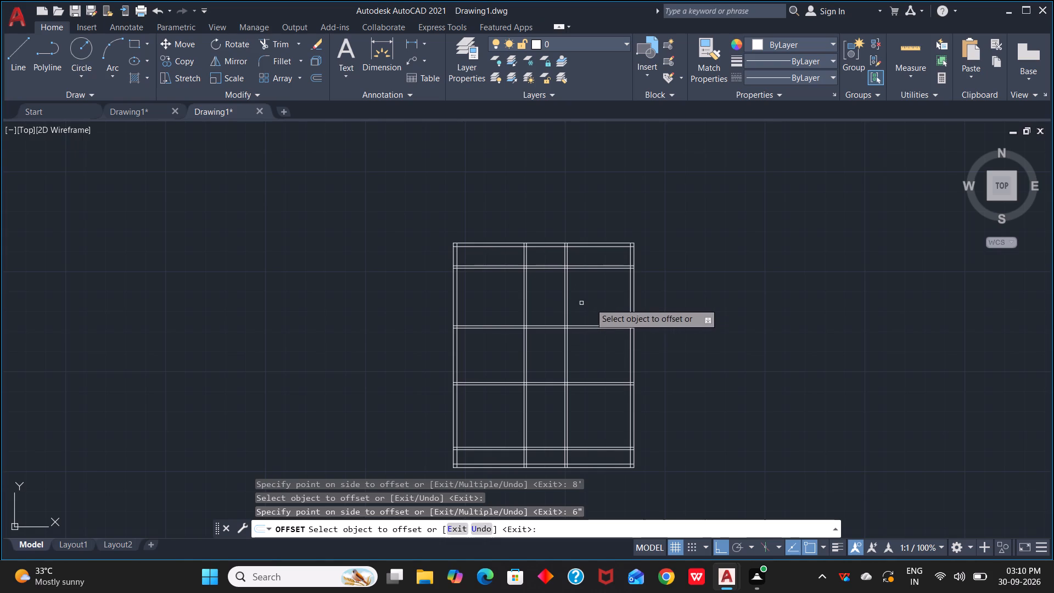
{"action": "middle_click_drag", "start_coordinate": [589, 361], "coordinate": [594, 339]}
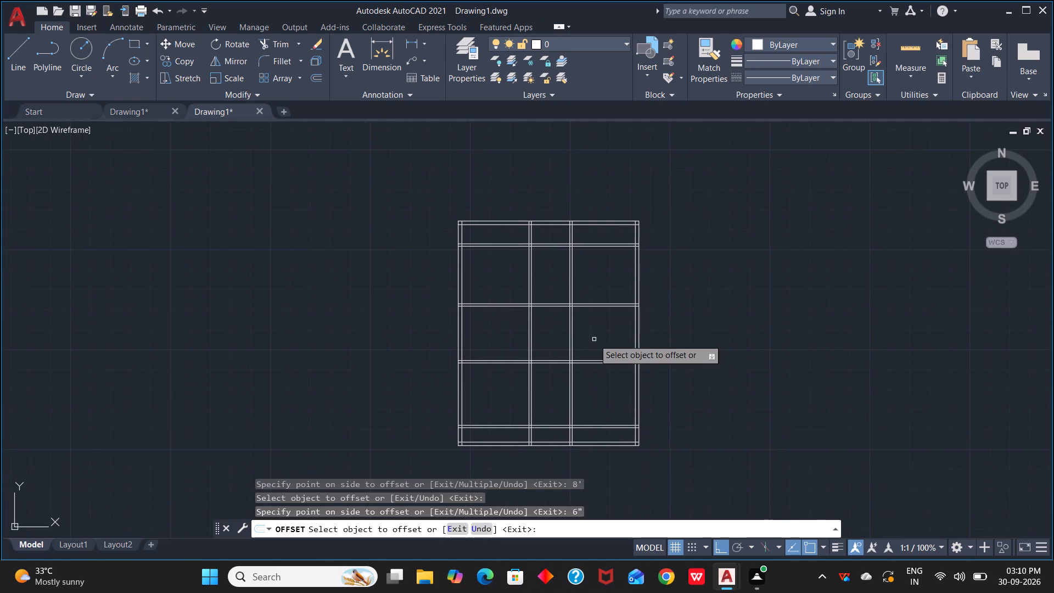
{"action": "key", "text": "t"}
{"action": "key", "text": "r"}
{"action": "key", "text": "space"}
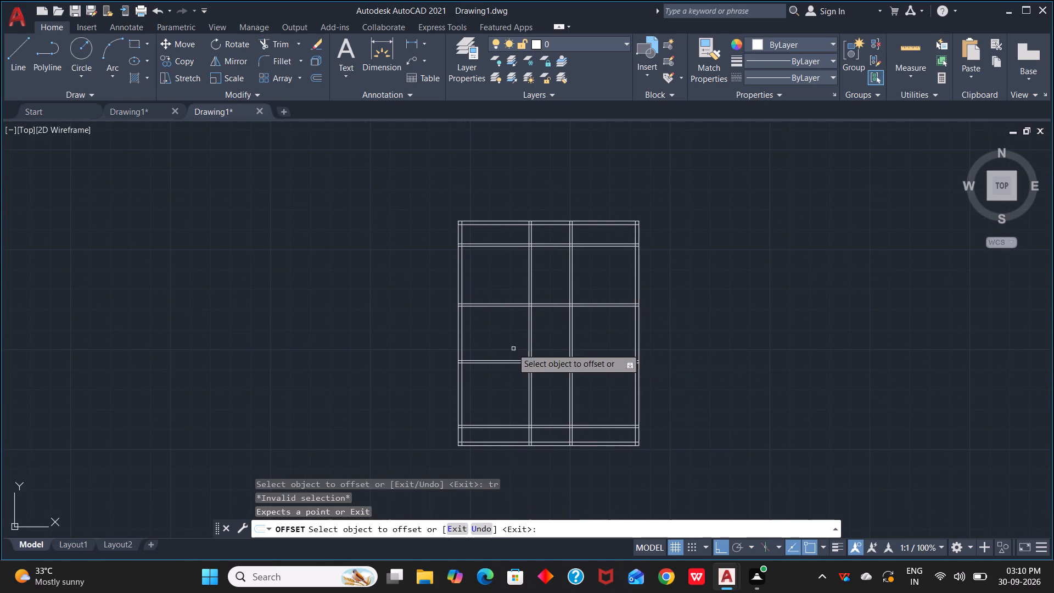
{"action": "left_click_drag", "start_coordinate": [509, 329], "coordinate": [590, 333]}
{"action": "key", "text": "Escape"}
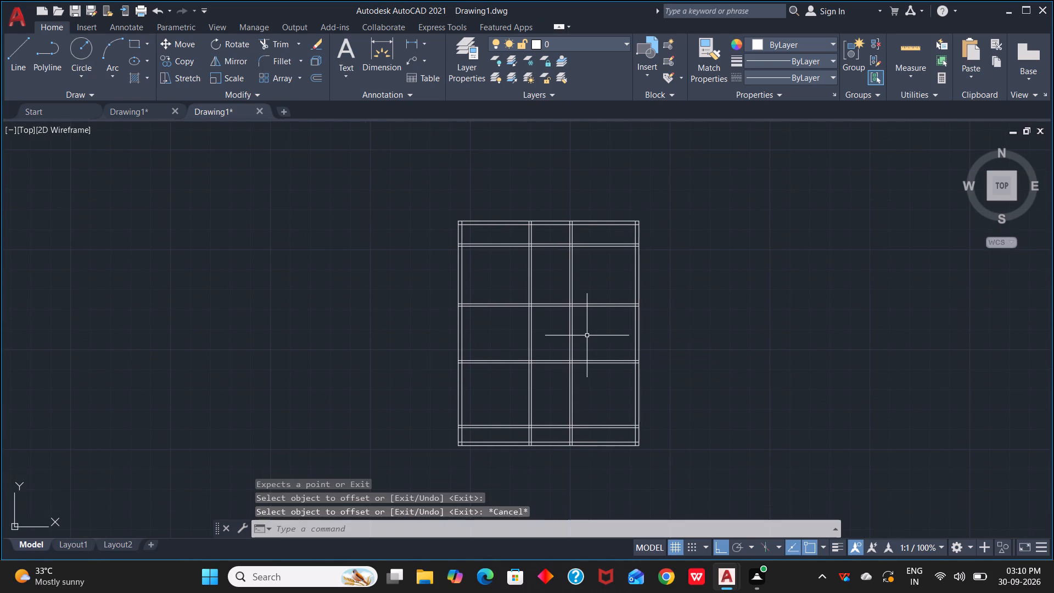
Trim both vertical partitions between the second and third horizontal partitions and between the third and fourth.
{"action": "key", "text": "t"}
{"action": "key", "text": "r"}
{"action": "key", "text": "space"}
{"action": "left_click_drag", "start_coordinate": [498, 333], "coordinate": [613, 334]}
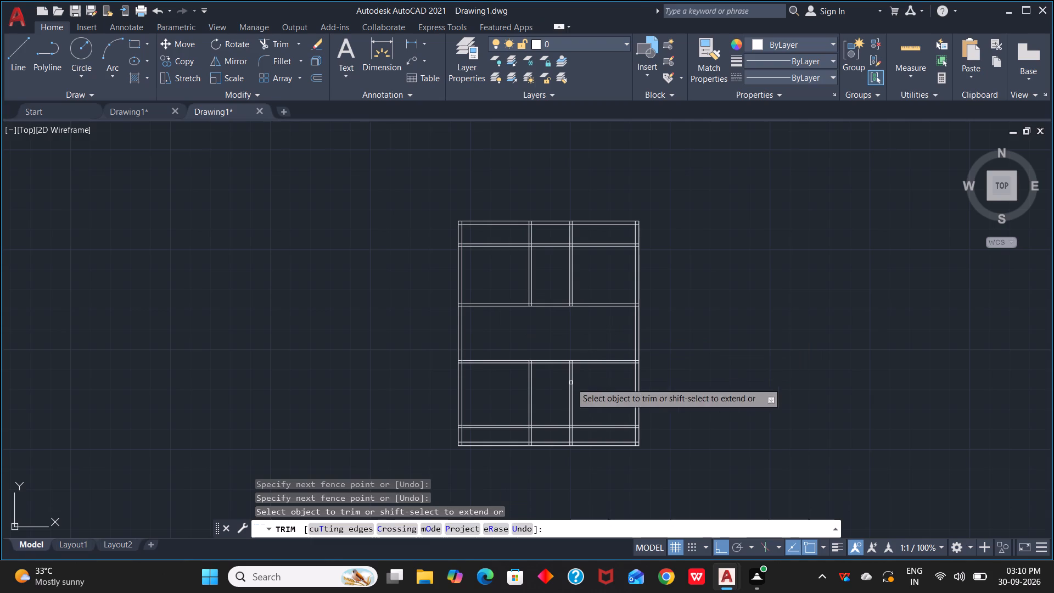
{"action": "left_click_drag", "start_coordinate": [594, 399], "coordinate": [520, 395]}
{"action": "scroll", "coordinate": [557, 401], "scroll_direction": "down", "scroll_amount": 1}
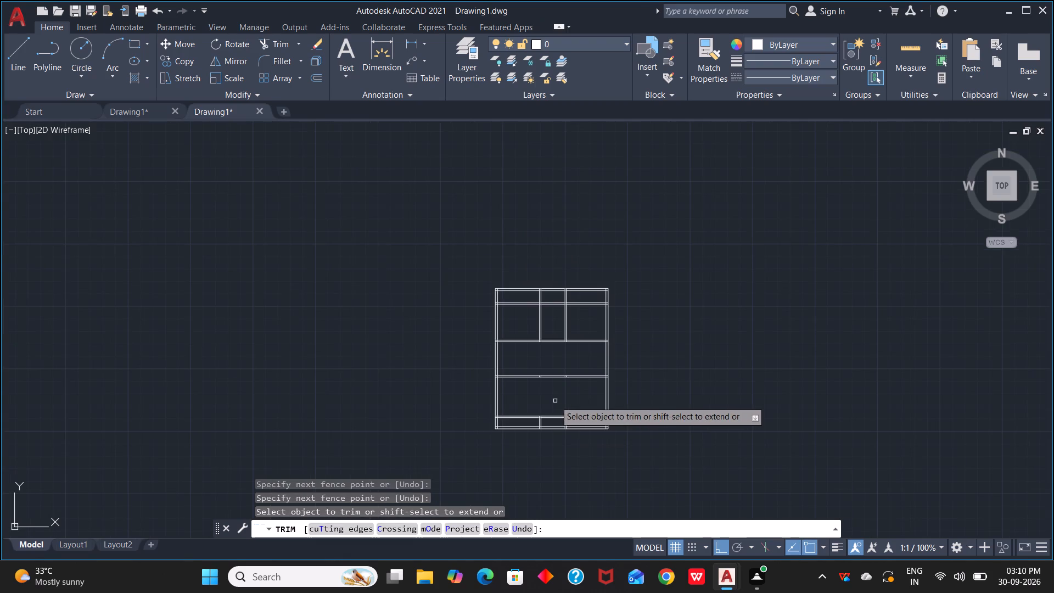
{"action": "middle_click_drag", "start_coordinate": [555, 401], "coordinate": [568, 348]}
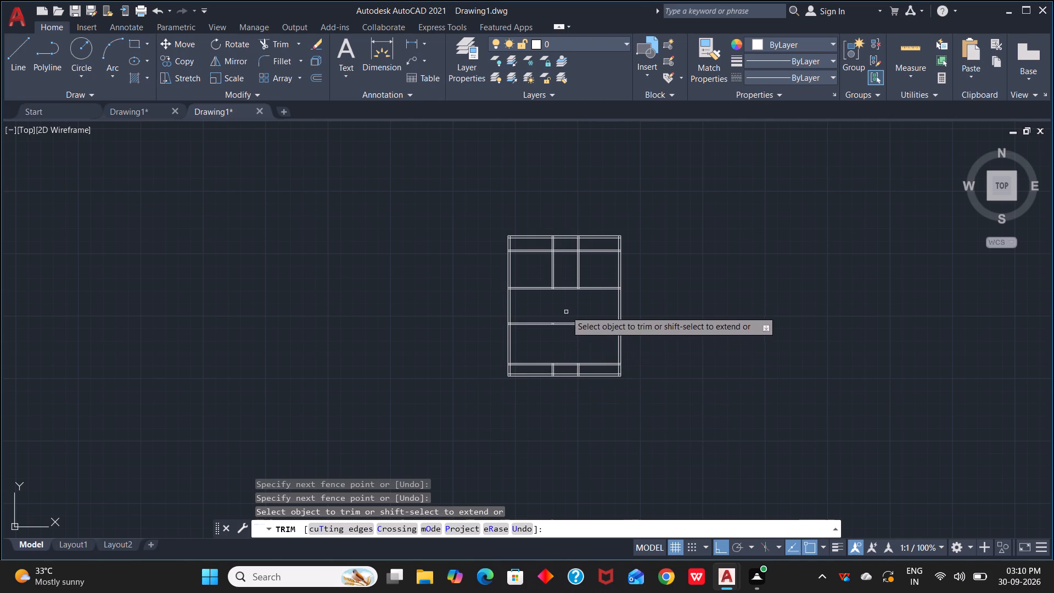
{"action": "middle_click_drag", "start_coordinate": [560, 303], "coordinate": [578, 395]}
{"action": "scroll", "coordinate": [584, 360], "scroll_direction": "up", "scroll_amount": 2}
{"action": "middle_click_drag", "start_coordinate": [584, 360], "coordinate": [588, 351]}
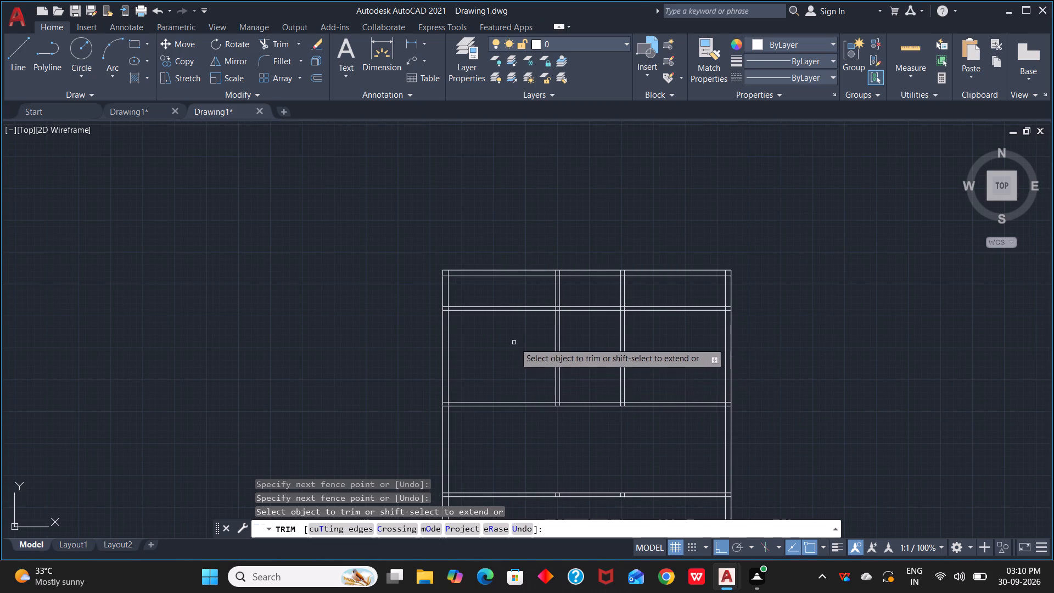
{"action": "key", "text": "Escape"}
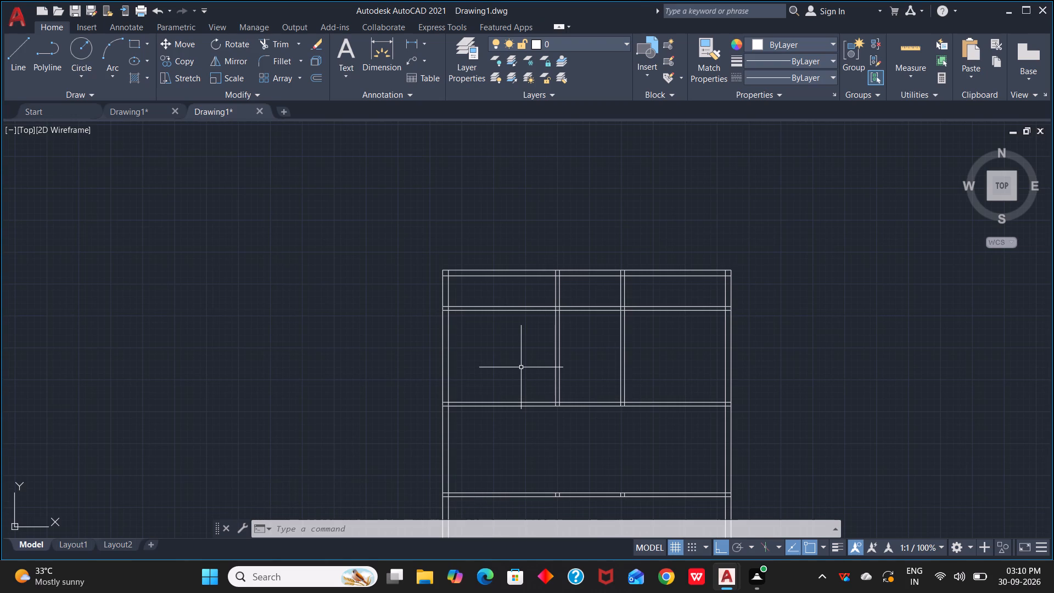
Offset the left wall's inner line 7' to the right, and offset that copy 6" further right to form another vertical partition.
{"action": "type", "text": "o"}
{"action": "key", "text": "space"}
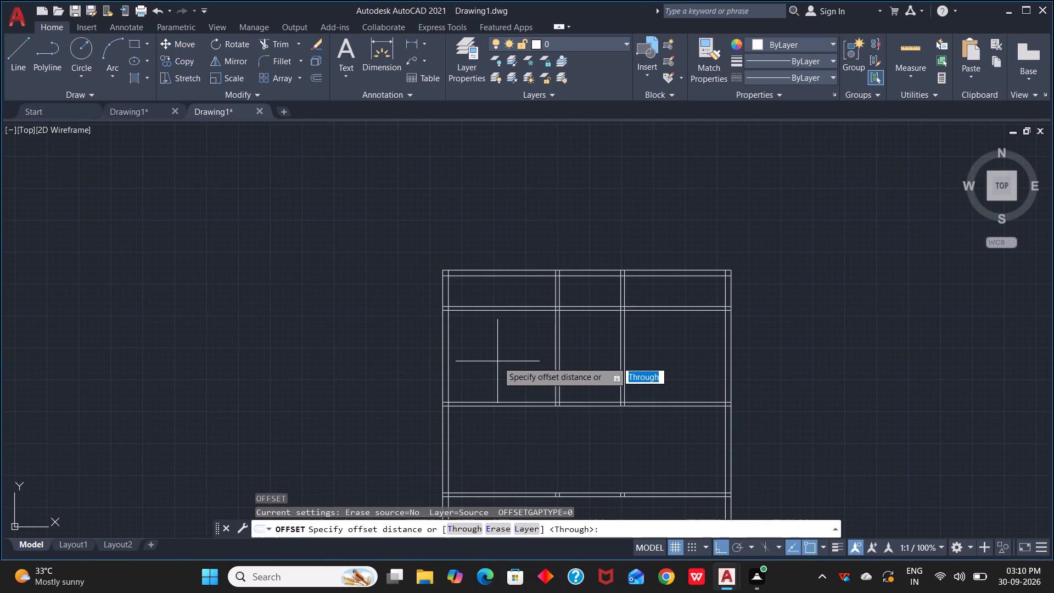
{"action": "type", "text": "7\""}
{"action": "key", "text": "Return"}
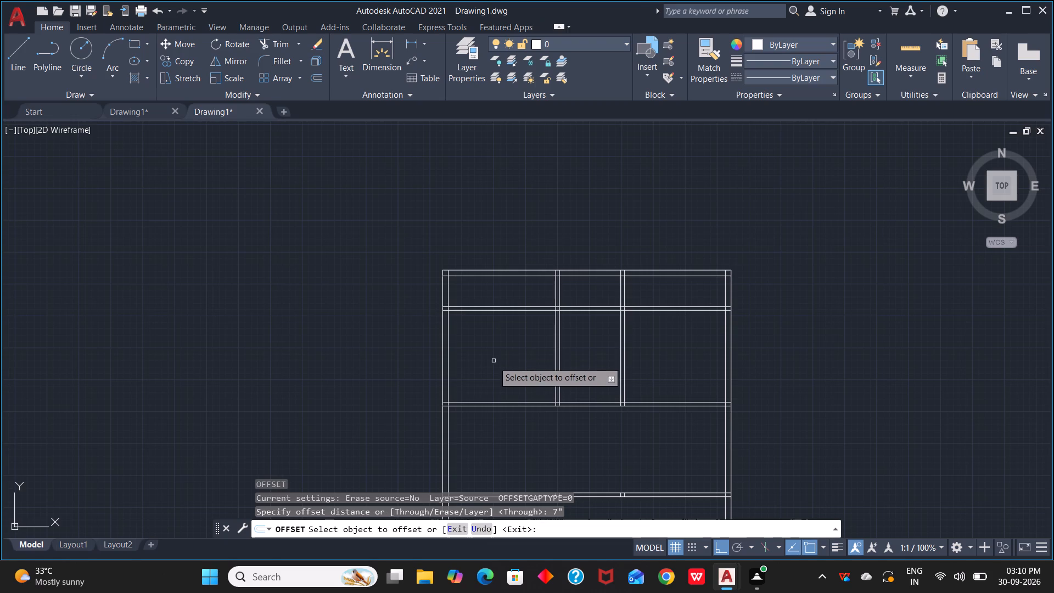
{"action": "left_click", "coordinate": [447, 287]}
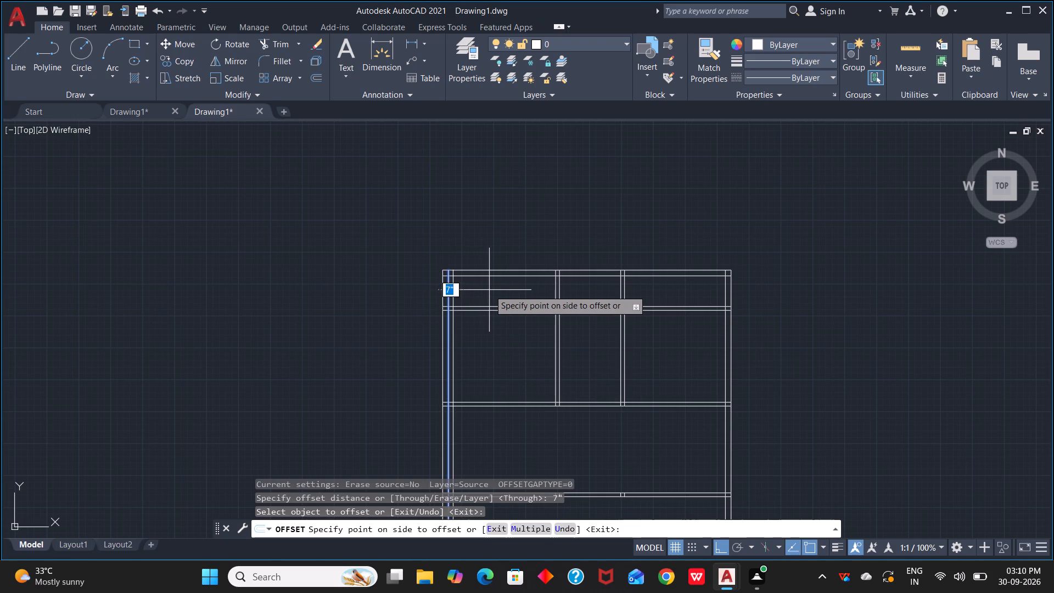
{"action": "type", "text": "7'"}
{"action": "key", "text": "Return"}
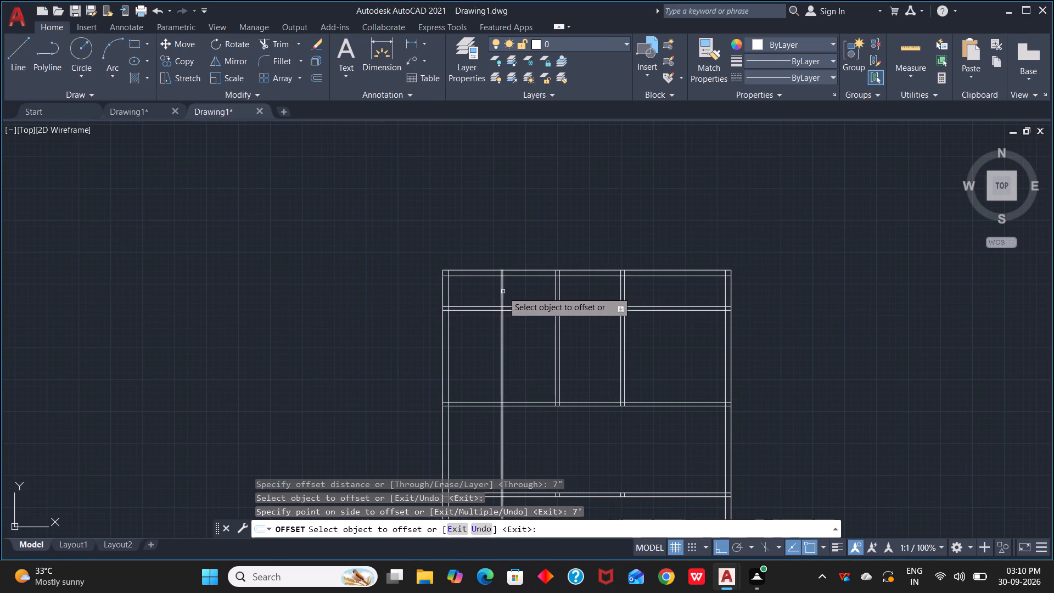
{"action": "left_click", "coordinate": [503, 292]}
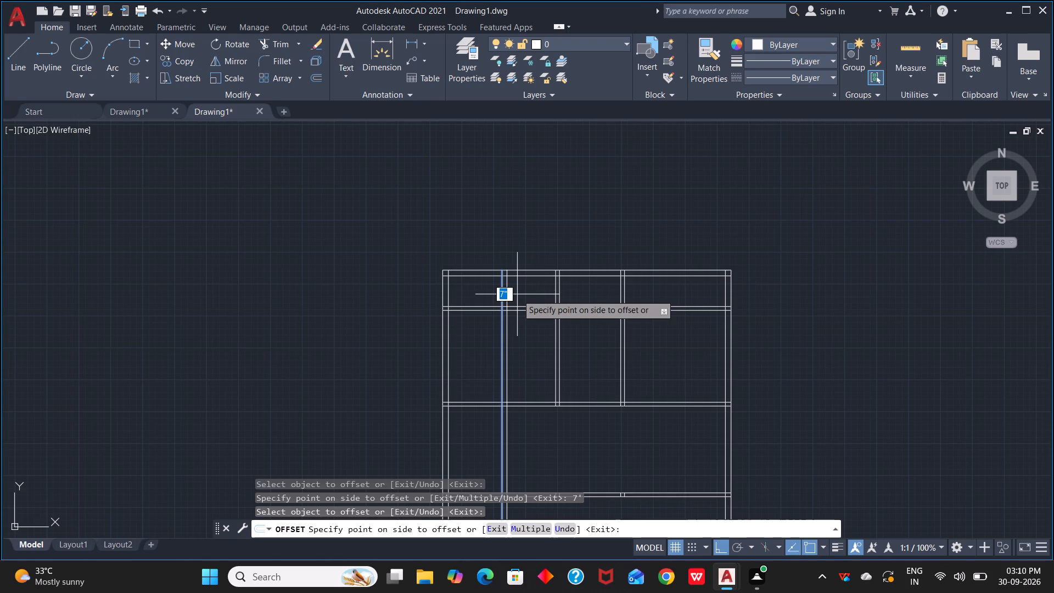
{"action": "type", "text": "6\""}
{"action": "key", "text": "Return"}
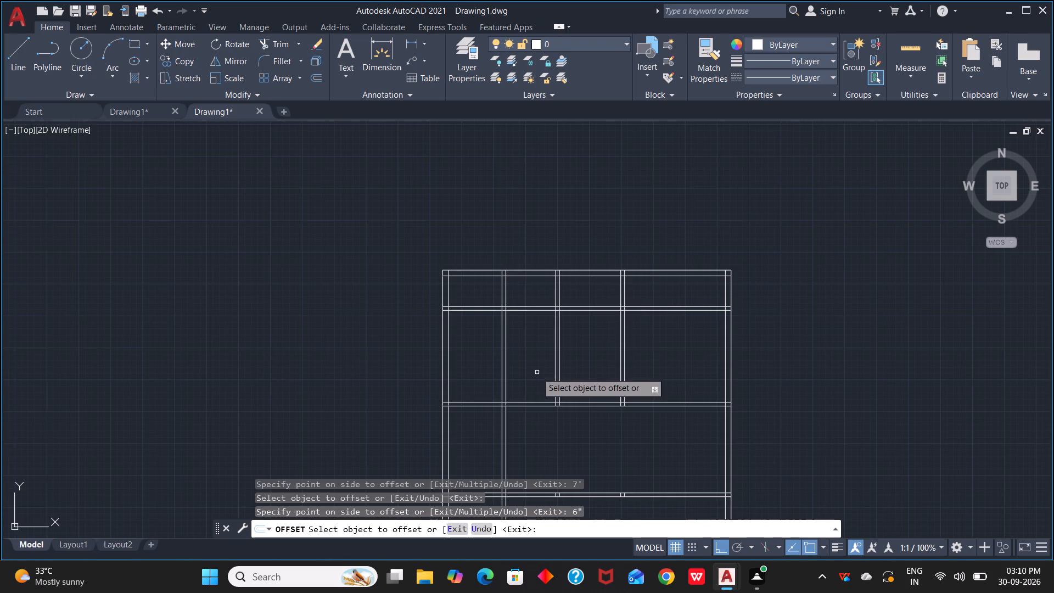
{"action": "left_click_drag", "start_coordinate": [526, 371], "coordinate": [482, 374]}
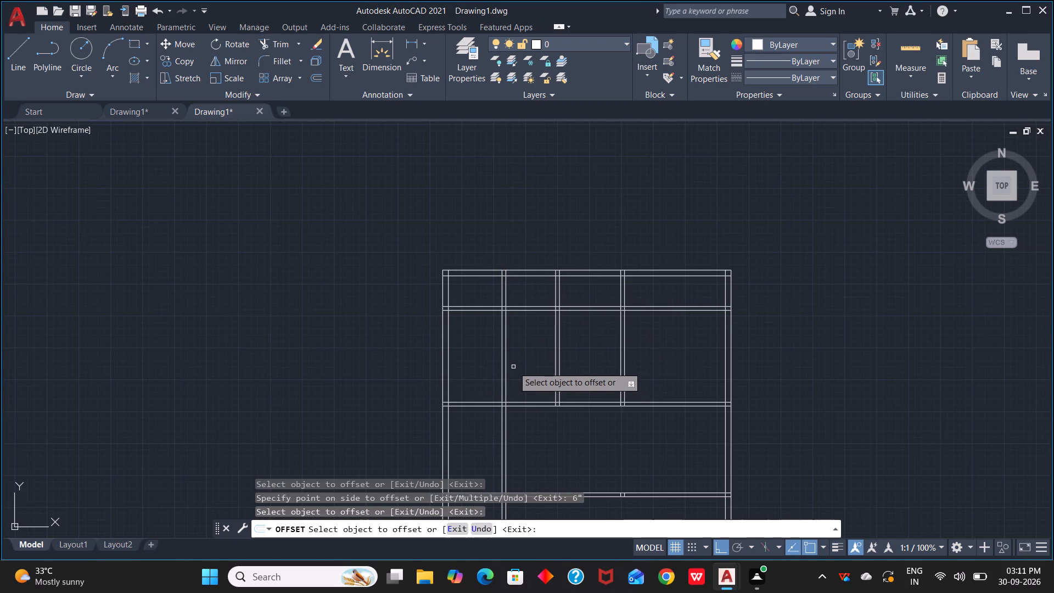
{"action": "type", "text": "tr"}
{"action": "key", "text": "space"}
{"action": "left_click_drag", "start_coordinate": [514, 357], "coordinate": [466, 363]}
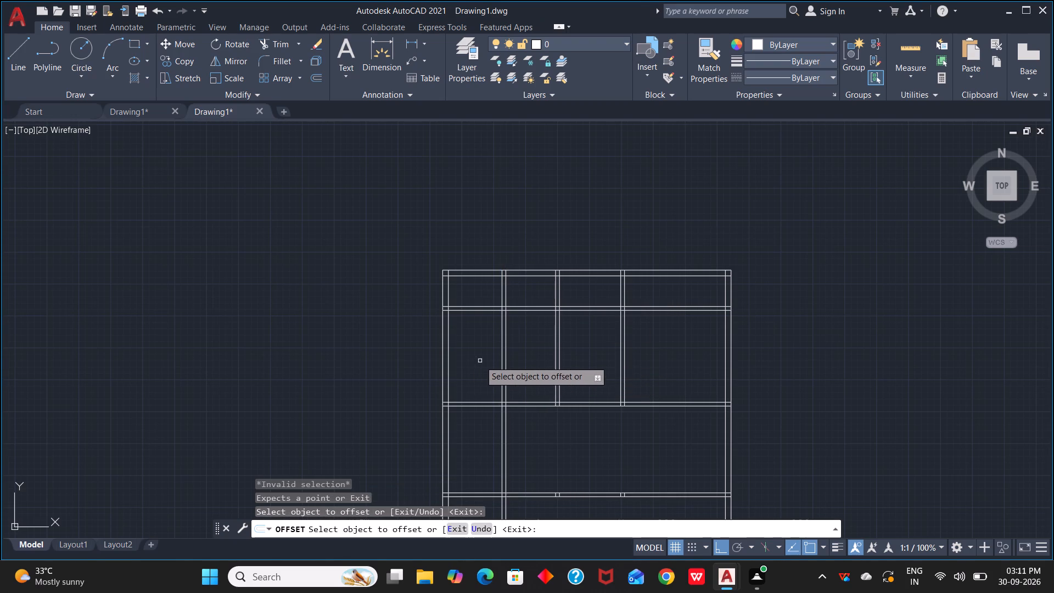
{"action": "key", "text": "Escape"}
Trim the new leftmost vertical partition between the first and second horizontal partitions.
{"action": "key", "text": "t"}
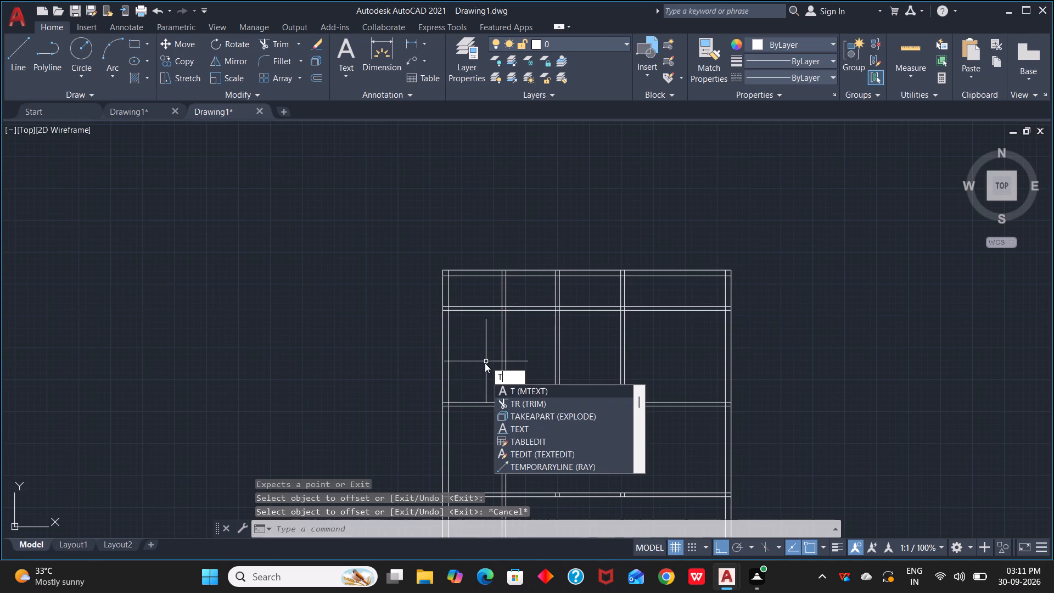
{"action": "type", "text": "r"}
{"action": "key", "text": "space"}
{"action": "left_click_drag", "start_coordinate": [520, 360], "coordinate": [484, 367]}
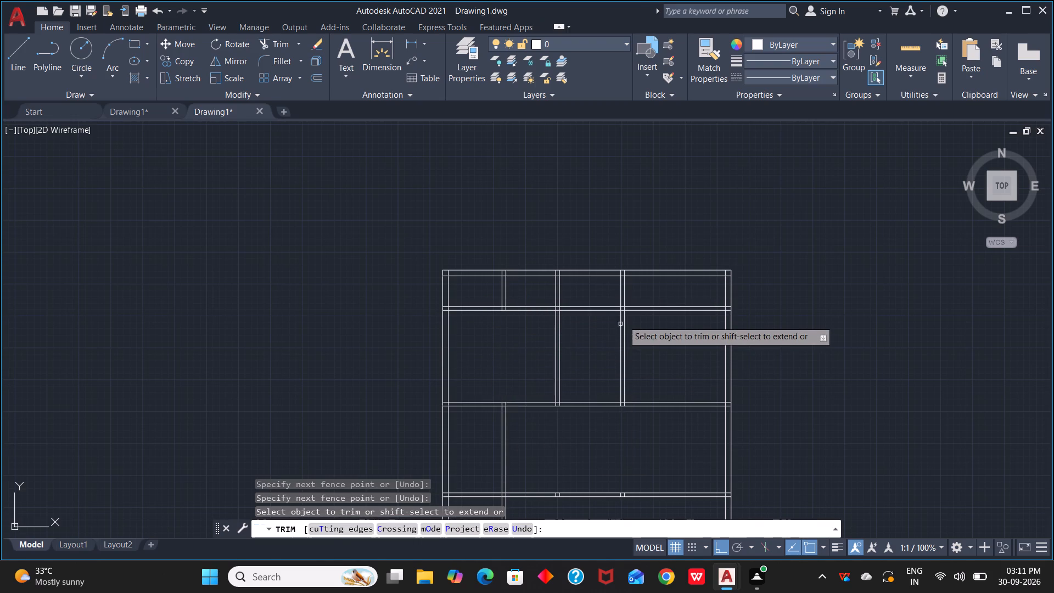
{"action": "key", "text": "Escape"}
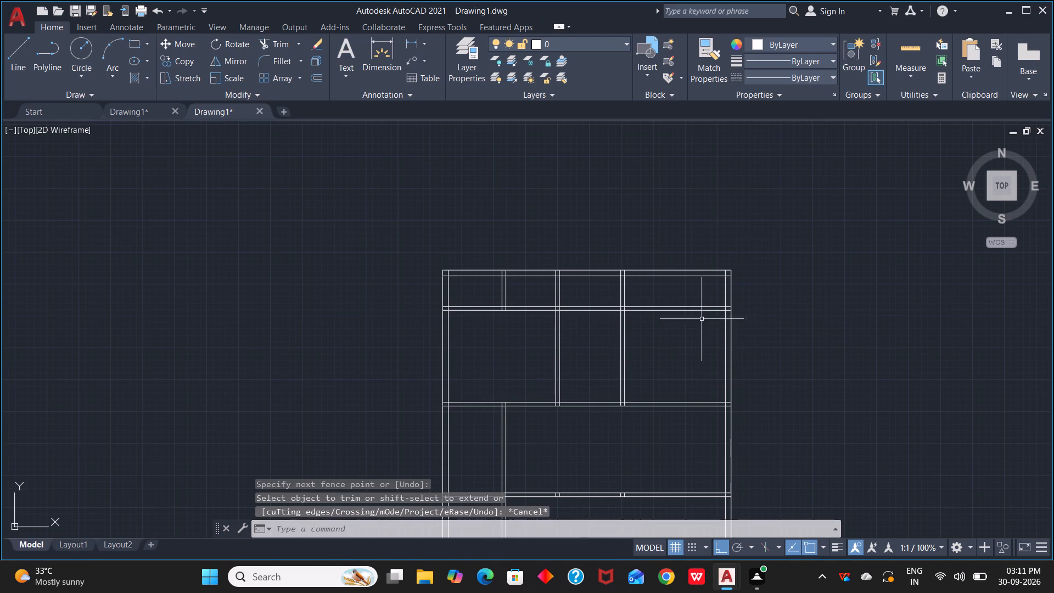
Offset the right wall's inner line 7' to the left, and offset that copy 6" further left to form the rightmost vertical partition.
{"action": "key", "text": "o"}
{"action": "key", "text": "space"}
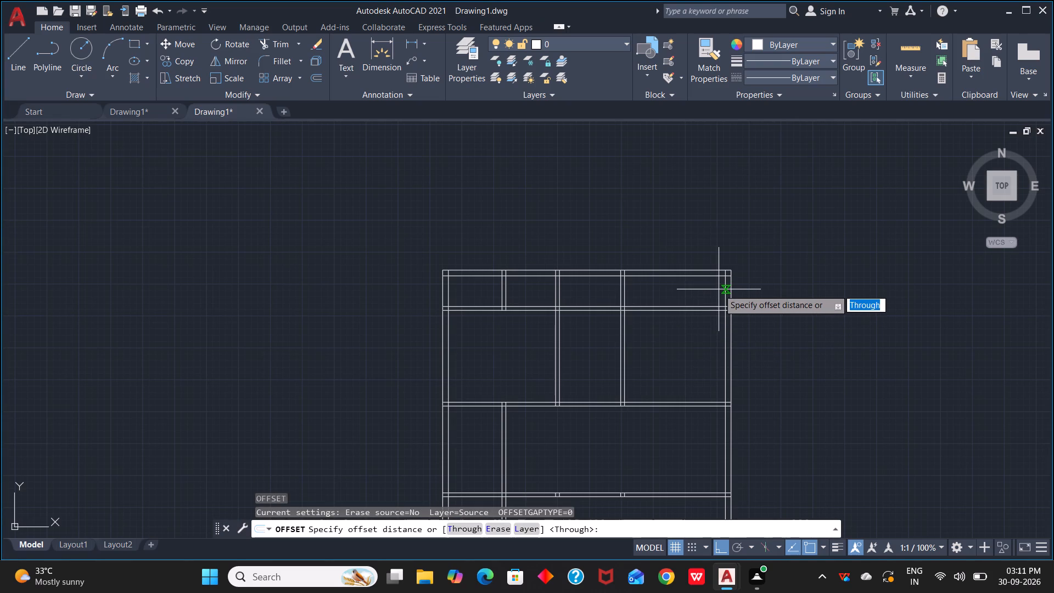
{"action": "type", "text": "7'"}
{"action": "key", "text": "space"}
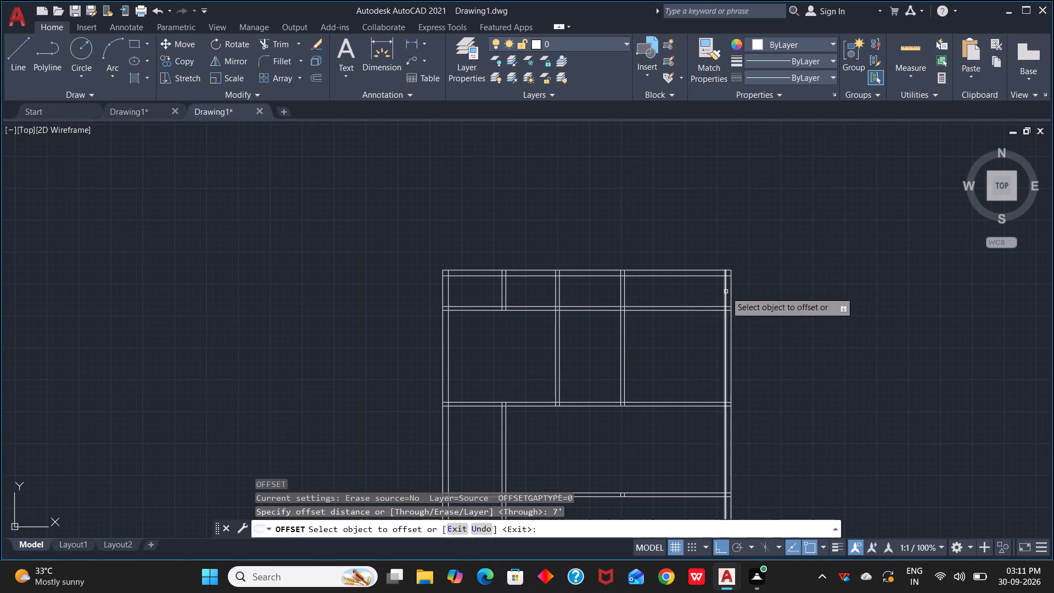
{"action": "left_click", "coordinate": [726, 292]}
{"action": "left_click", "coordinate": [665, 301]}
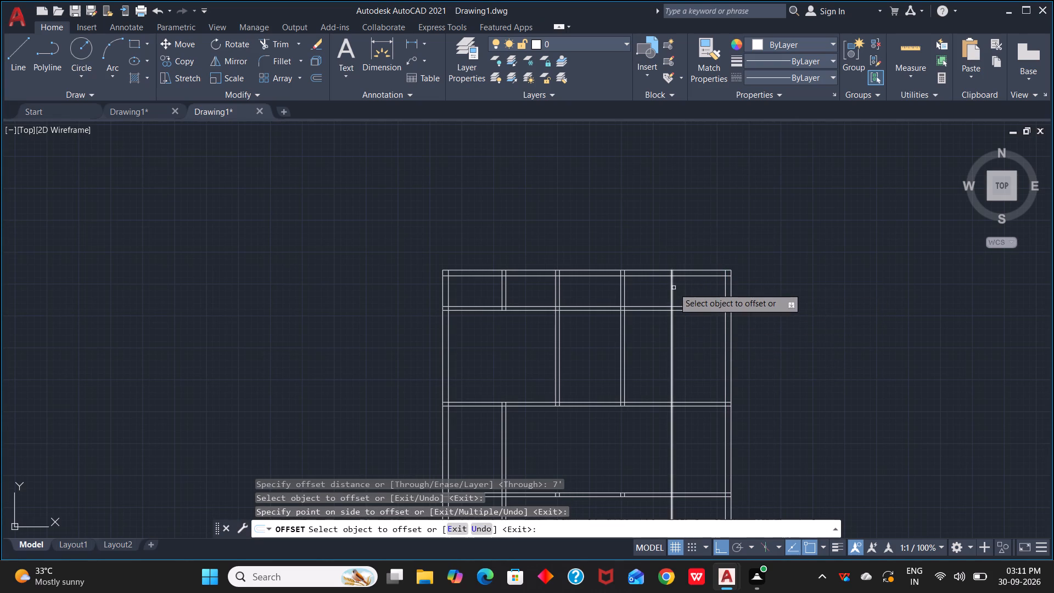
{"action": "left_click", "coordinate": [674, 288]}
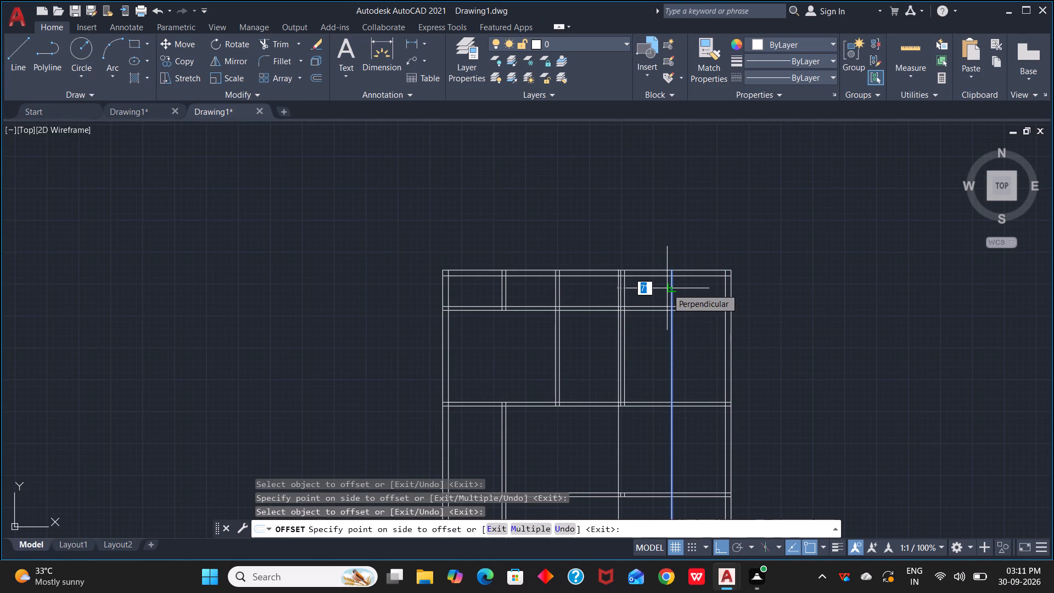
{"action": "type", "text": "6\""}
{"action": "key", "text": "Return"}
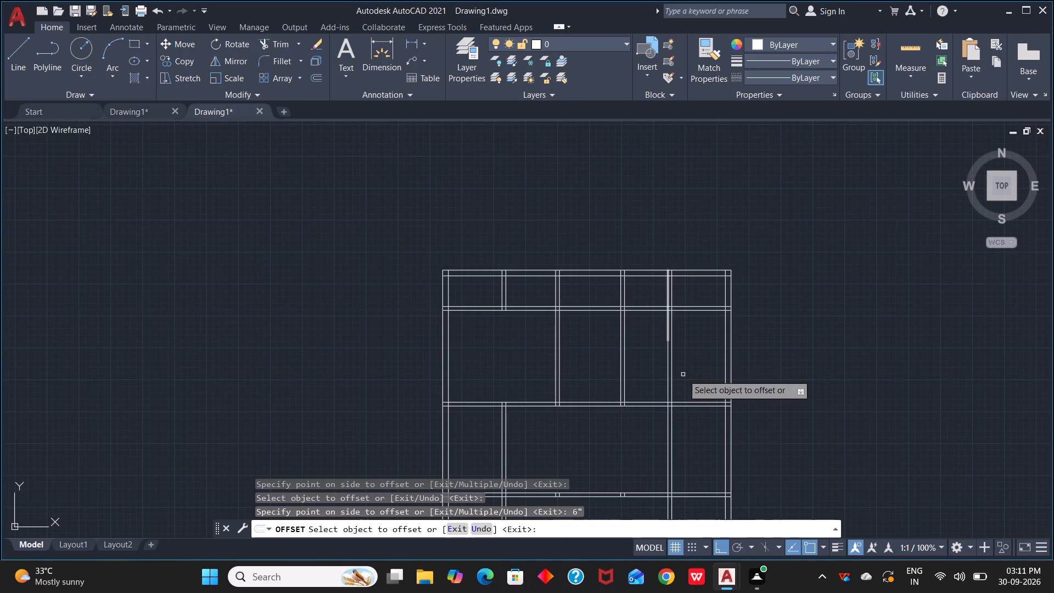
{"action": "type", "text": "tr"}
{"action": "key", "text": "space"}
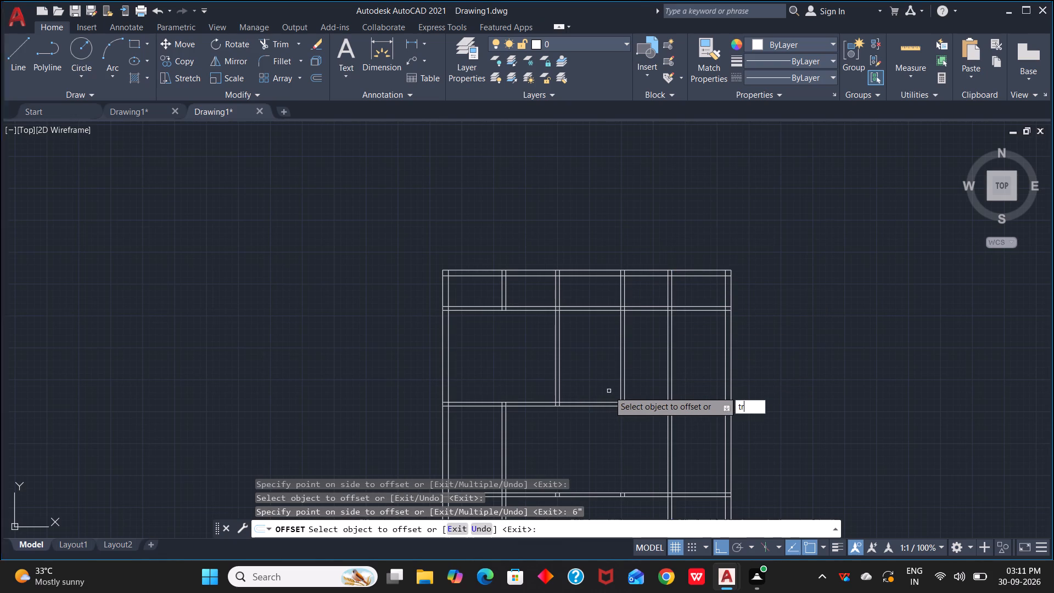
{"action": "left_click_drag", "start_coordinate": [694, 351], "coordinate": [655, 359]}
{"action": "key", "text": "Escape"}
Trim the rightmost vertical partition between the first and second horizontal partitions.
{"action": "key", "text": "t"}
{"action": "type", "text": "r"}
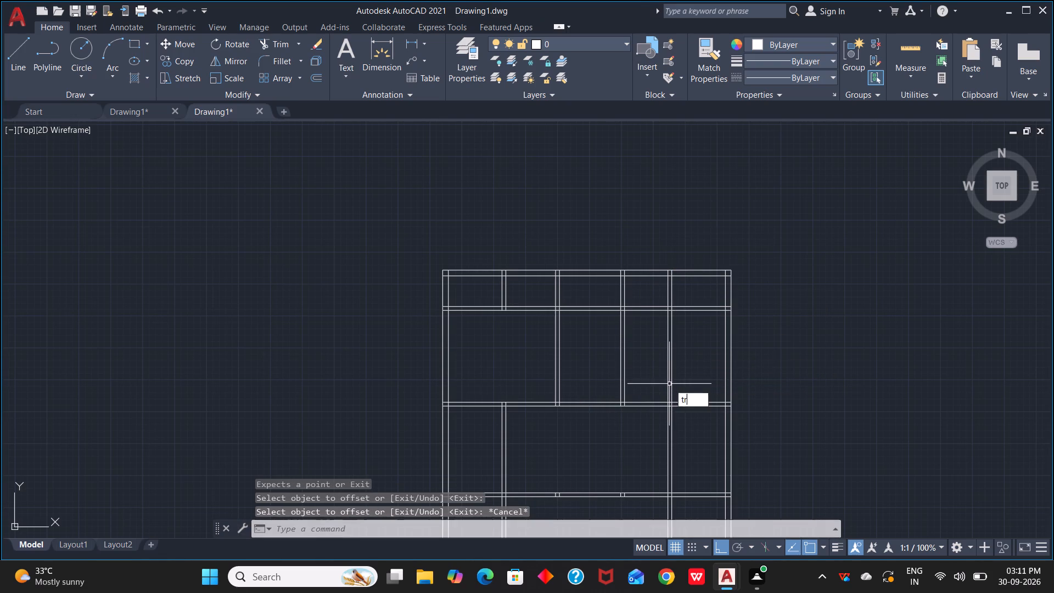
{"action": "key", "text": "space"}
{"action": "left_click_drag", "start_coordinate": [703, 354], "coordinate": [657, 356]}
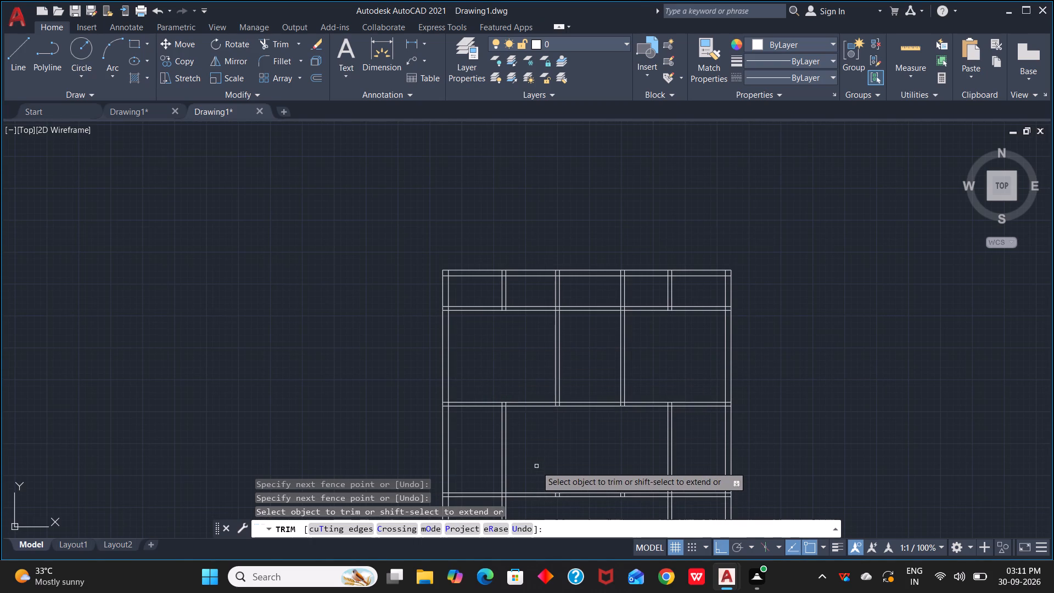
Trim the leftmost and rightmost vertical partitions between the second and third horizontal partitions.
{"action": "scroll", "coordinate": [536, 466], "scroll_direction": "down", "scroll_amount": 1}
{"action": "middle_click_drag", "start_coordinate": [536, 466], "coordinate": [568, 379]}
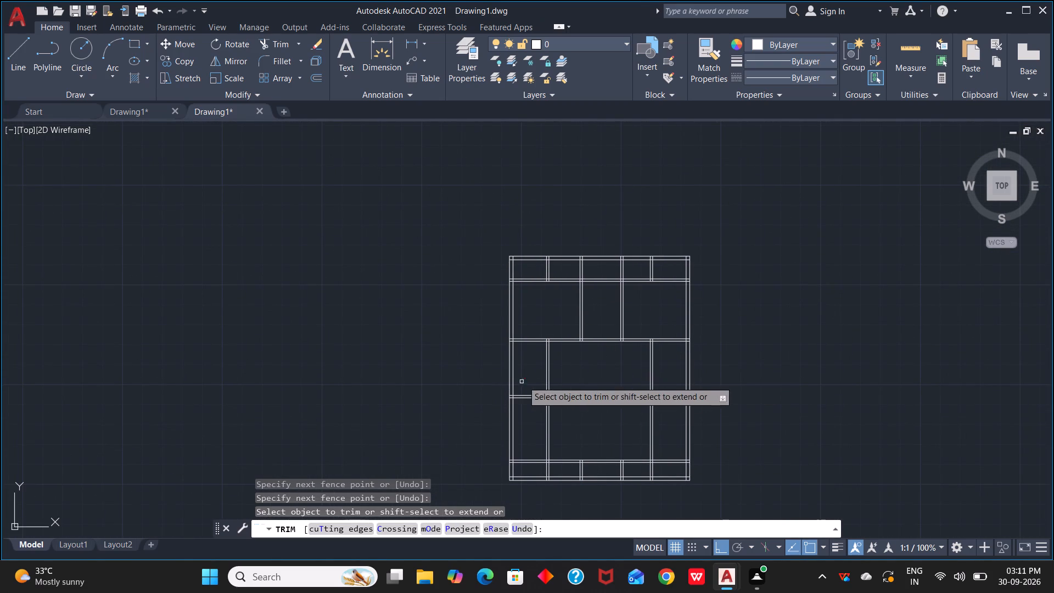
{"action": "left_click_drag", "start_coordinate": [526, 373], "coordinate": [564, 365]}
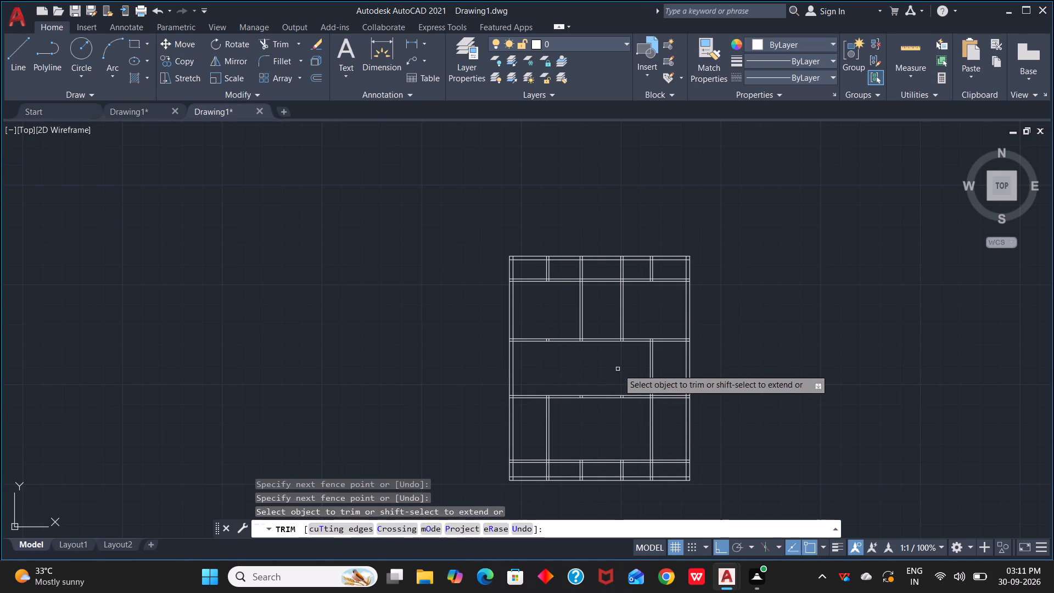
{"action": "left_click_drag", "start_coordinate": [620, 366], "coordinate": [669, 355]}
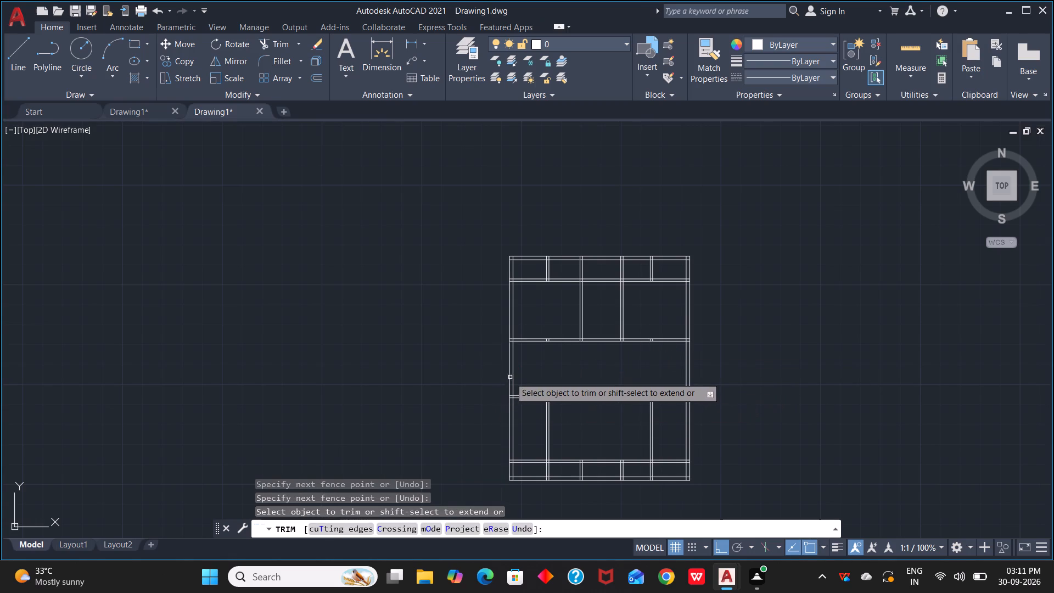
{"action": "key", "text": "Escape"}
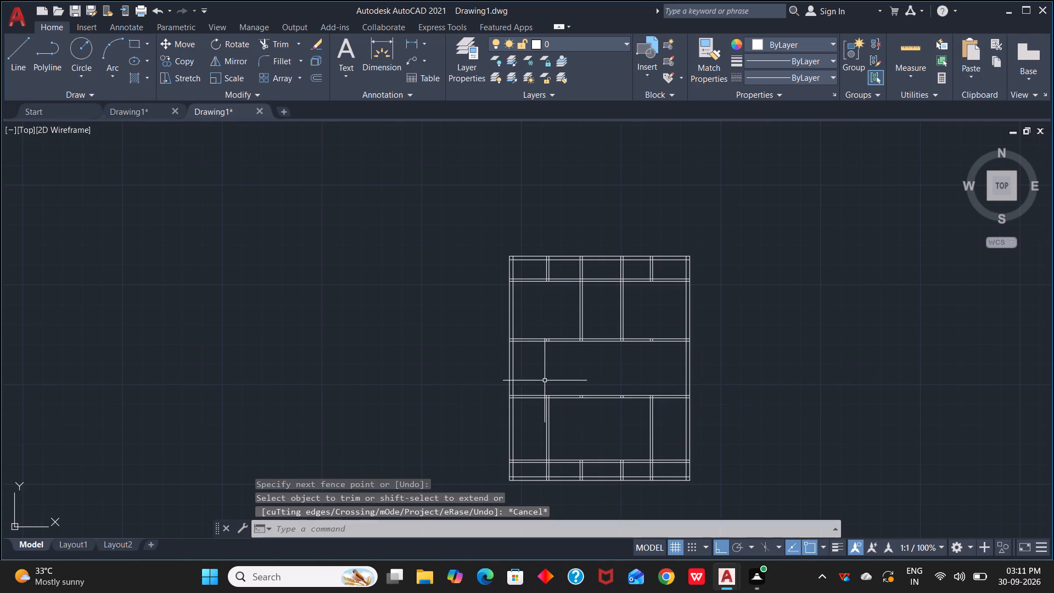
Offset the left wall's inner line 10' to the right, and offset that copy 6" further right to form a vertical partition.
{"action": "key", "text": "o"}
{"action": "key", "text": "space"}
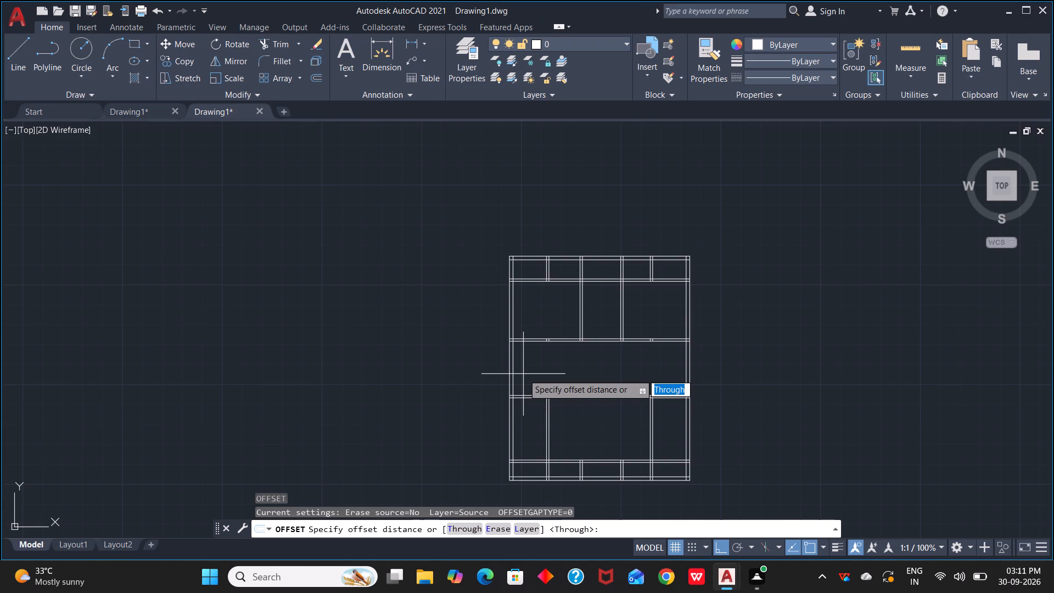
{"action": "type", "text": "10'"}
{"action": "key", "text": "space"}
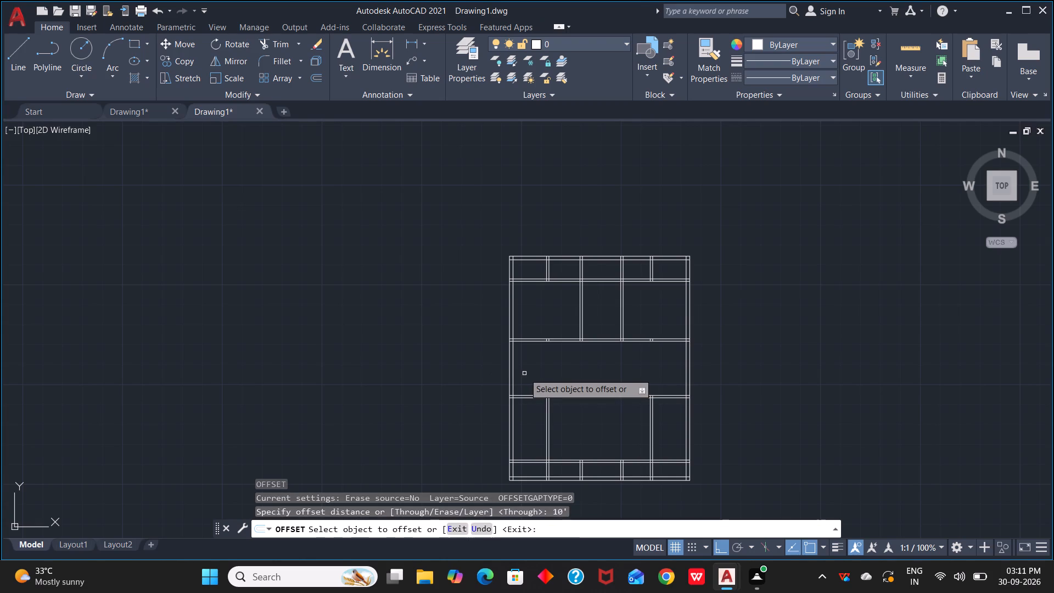
{"action": "left_click", "coordinate": [513, 373]}
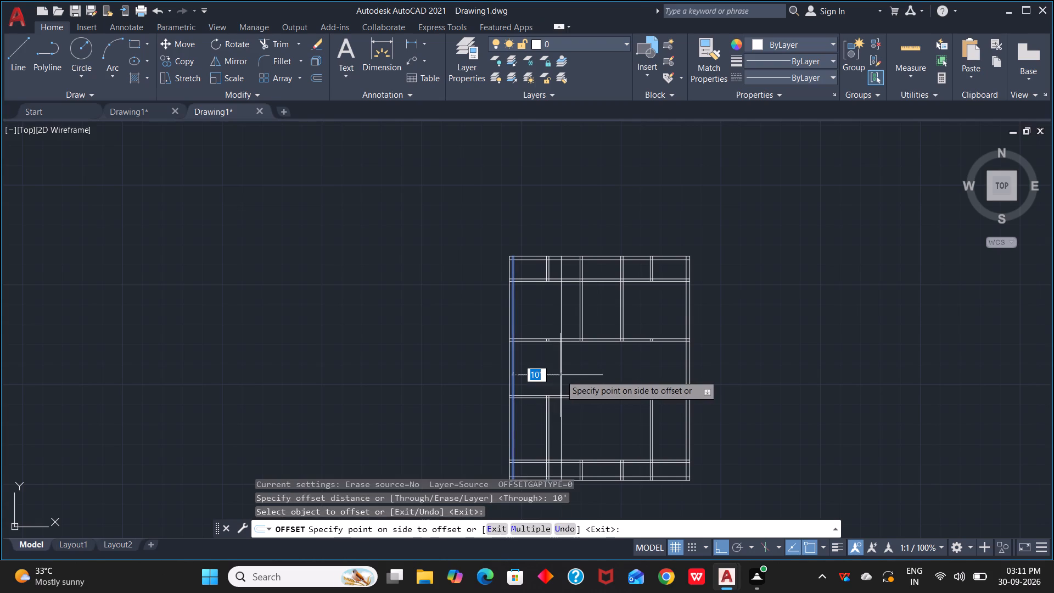
{"action": "left_click", "coordinate": [560, 375]}
{"action": "left_click", "coordinate": [562, 379]}
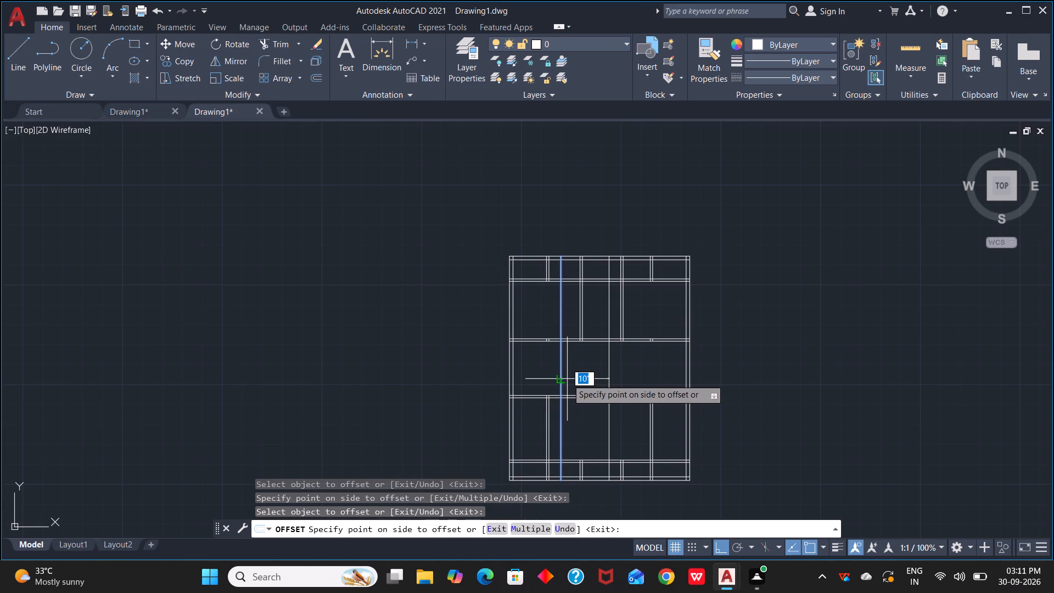
{"action": "type", "text": "6\""}
{"action": "key", "text": "Return"}
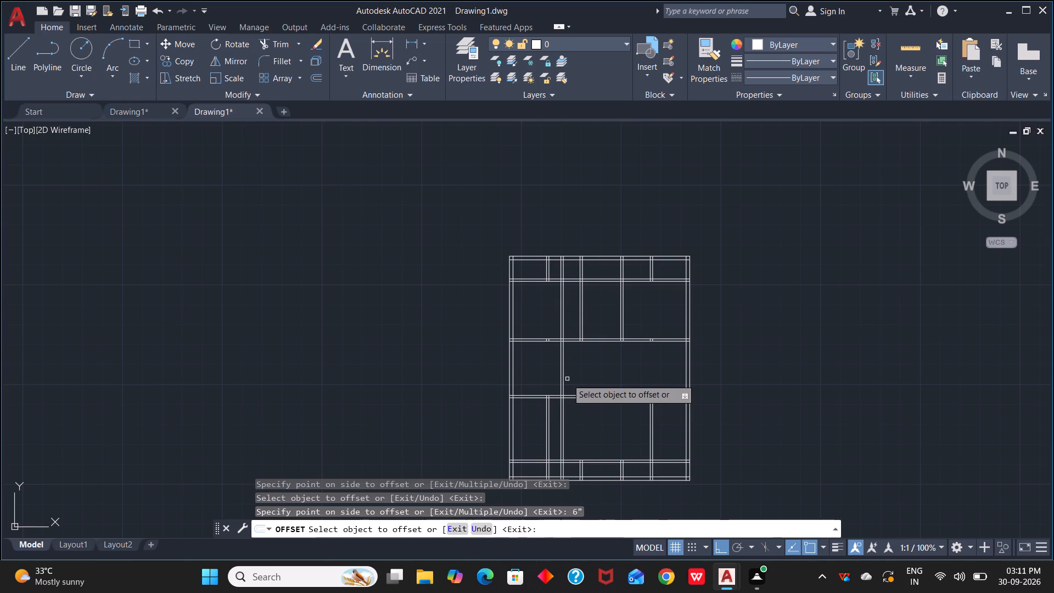
{"action": "scroll", "coordinate": [591, 382], "scroll_direction": "down", "scroll_amount": 1}
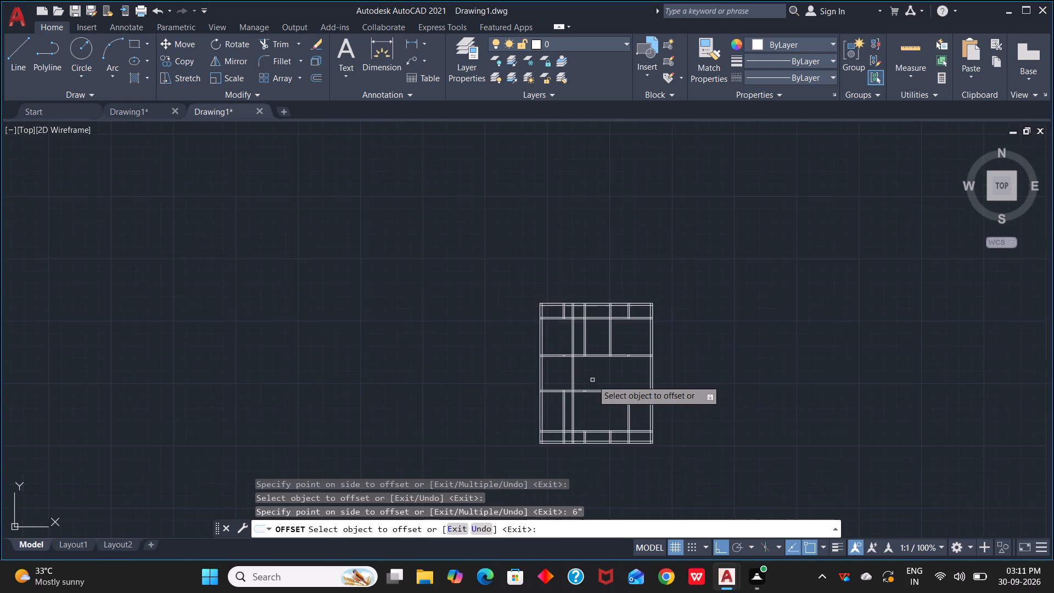
{"action": "scroll", "coordinate": [592, 380], "scroll_direction": "down", "scroll_amount": 1}
{"action": "scroll", "coordinate": [592, 380], "scroll_direction": "up", "scroll_amount": 2}
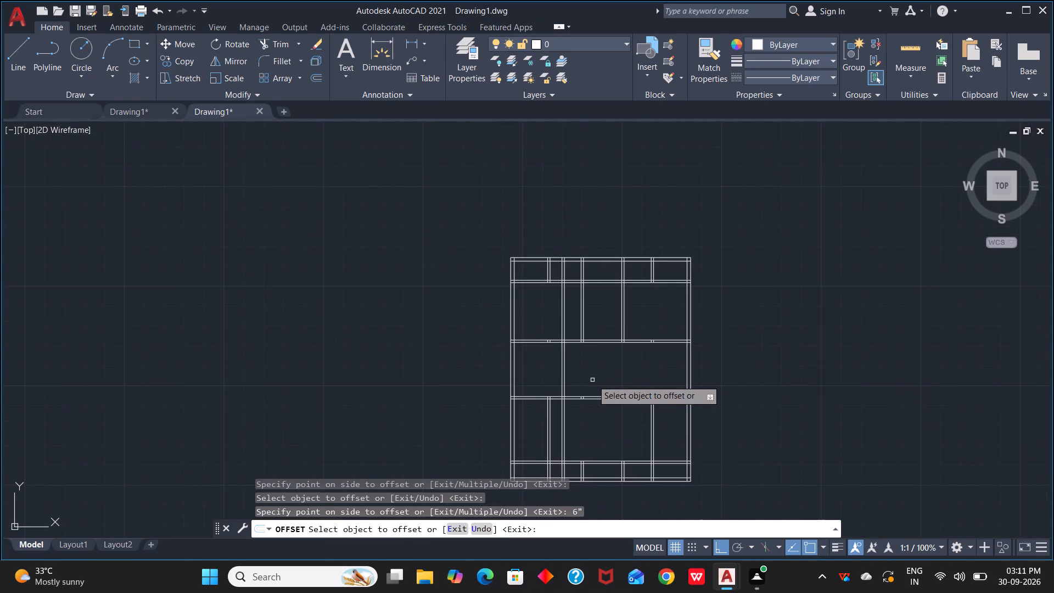
{"action": "key", "text": "Escape"}
Trim the new vertical partition and the leftmost vertical partition between the third and fourth horizontal partitions.
{"action": "type", "text": "tr"}
{"action": "key", "text": "space"}
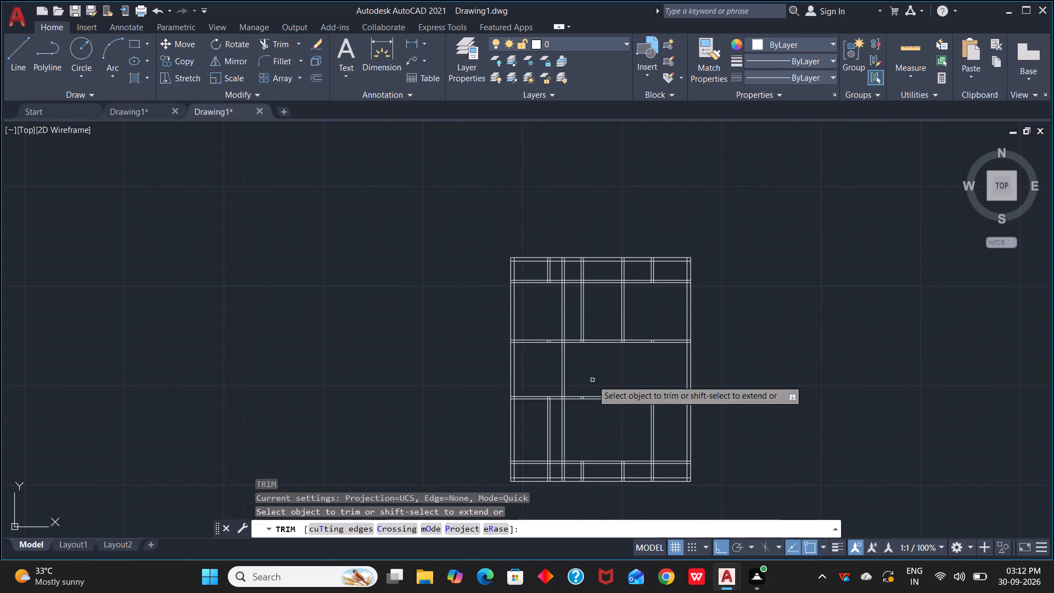
{"action": "left_click_drag", "start_coordinate": [584, 435], "coordinate": [552, 439]}
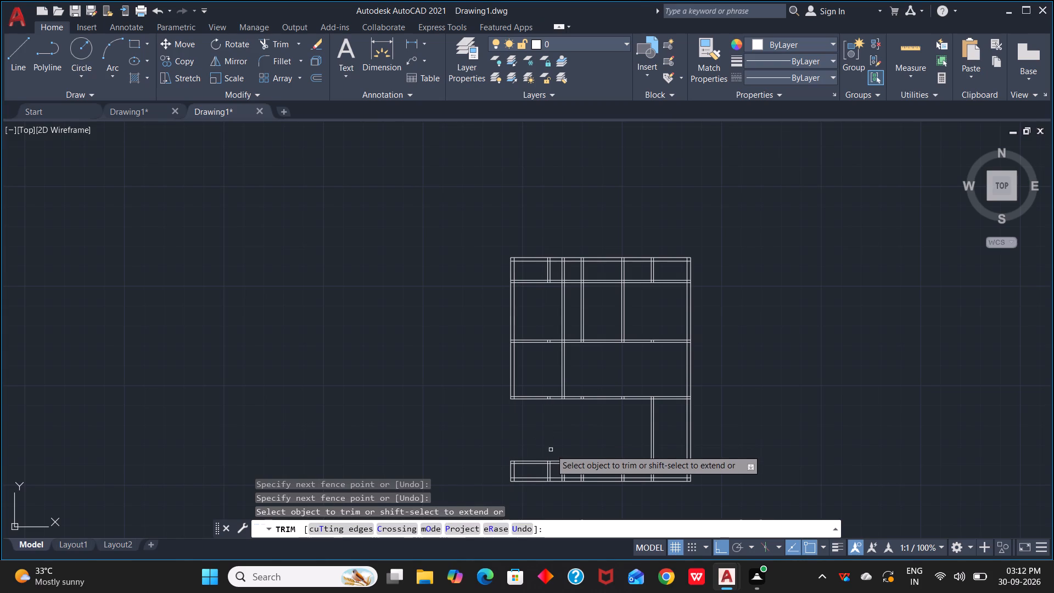
{"action": "key", "text": "ctrl+z"}
{"action": "left_click_drag", "start_coordinate": [592, 433], "coordinate": [534, 440]}
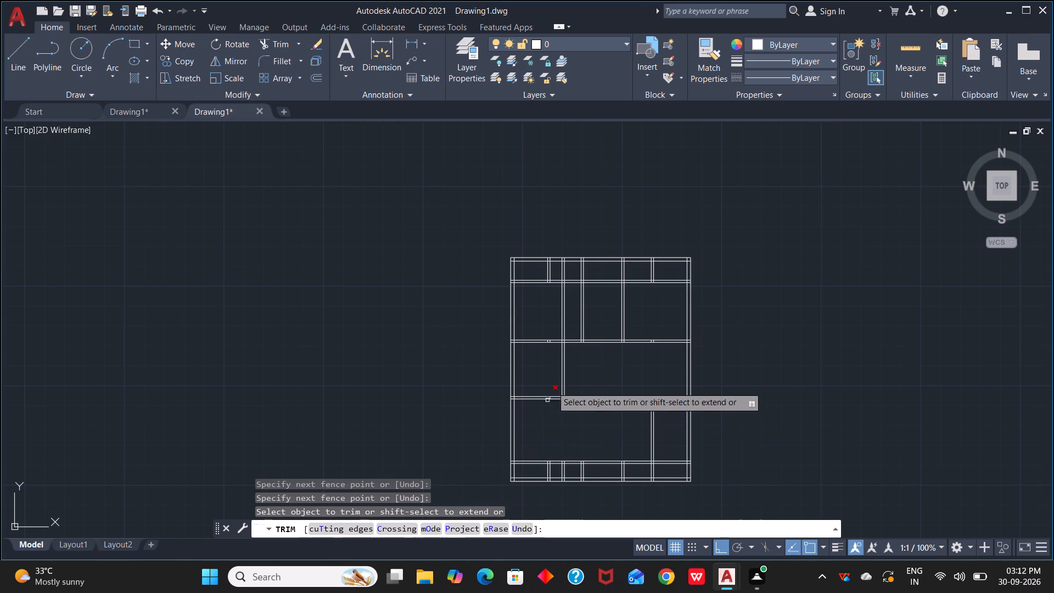
Trim the new vertical partition between the top wall and the second horizontal partition.
{"action": "left_click_drag", "start_coordinate": [541, 303], "coordinate": [569, 304]}
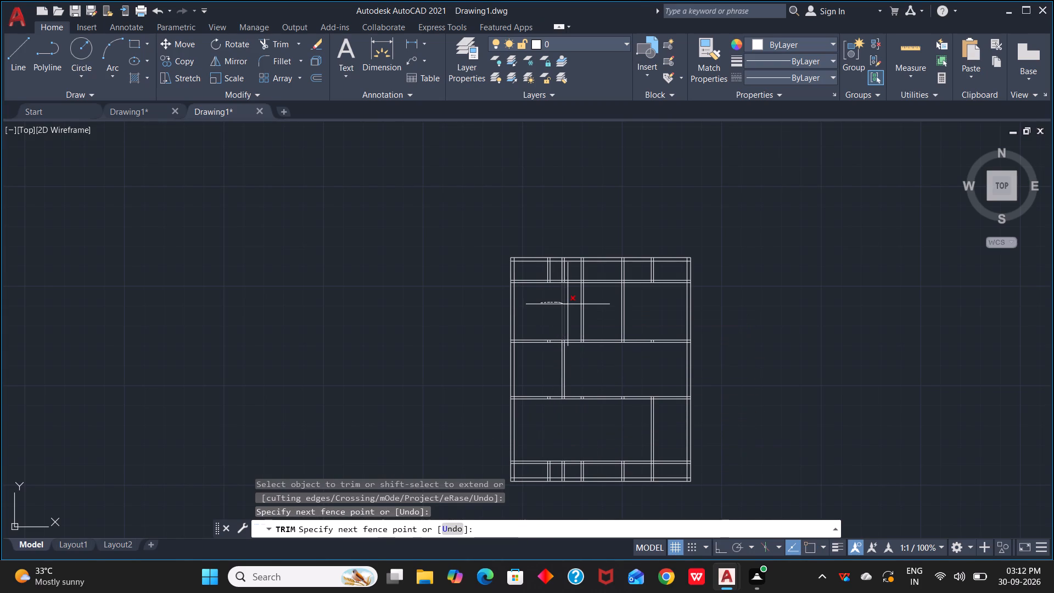
{"action": "left_click_drag", "start_coordinate": [569, 304], "coordinate": [570, 304]}
{"action": "left_click_drag", "start_coordinate": [568, 267], "coordinate": [557, 270]}
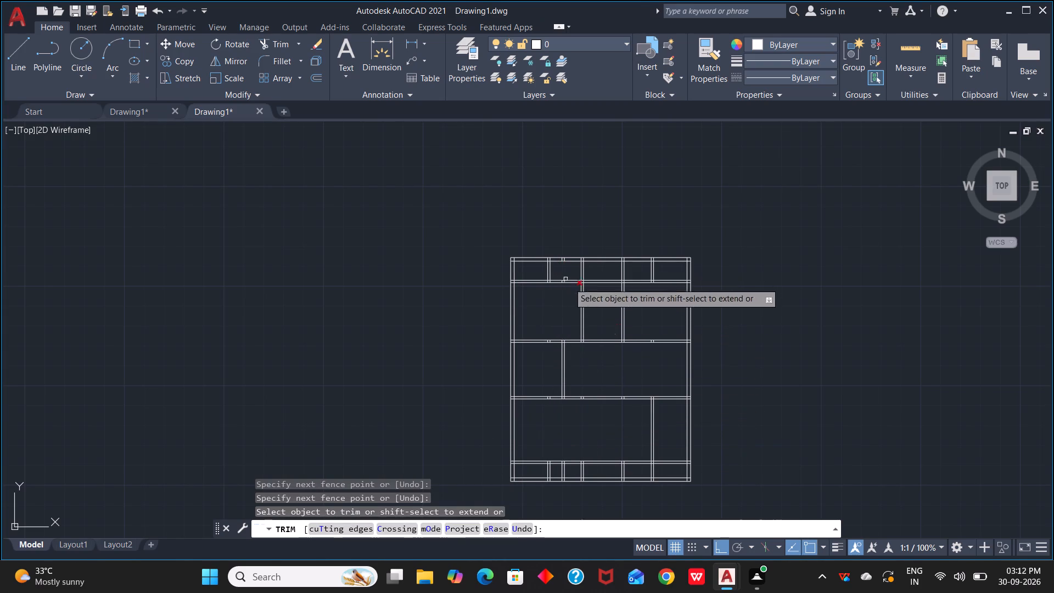
{"action": "middle_click_drag", "start_coordinate": [612, 374], "coordinate": [608, 320]}
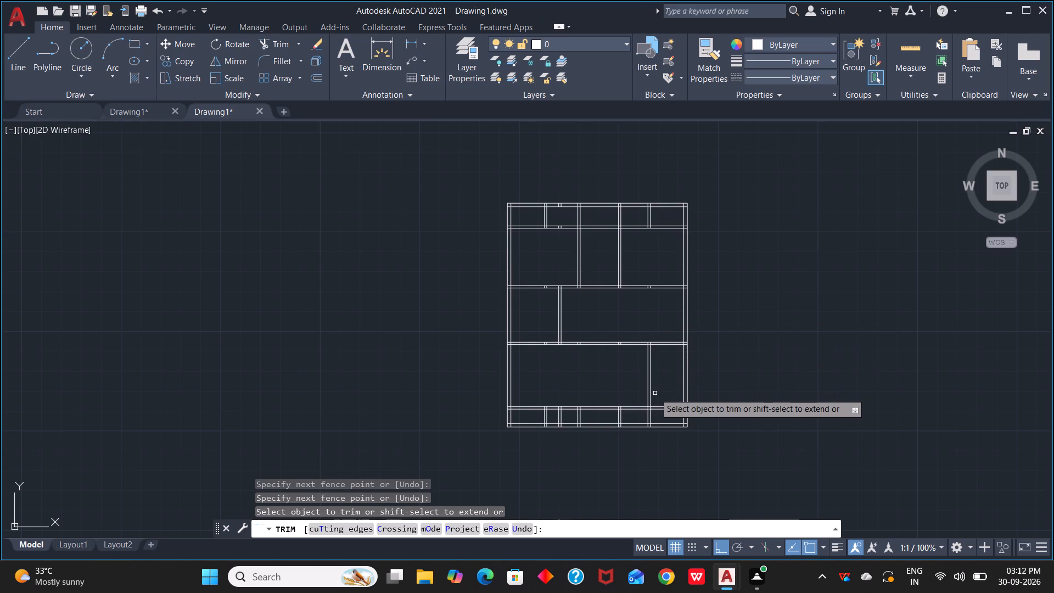
{"action": "key", "text": "Escape"}
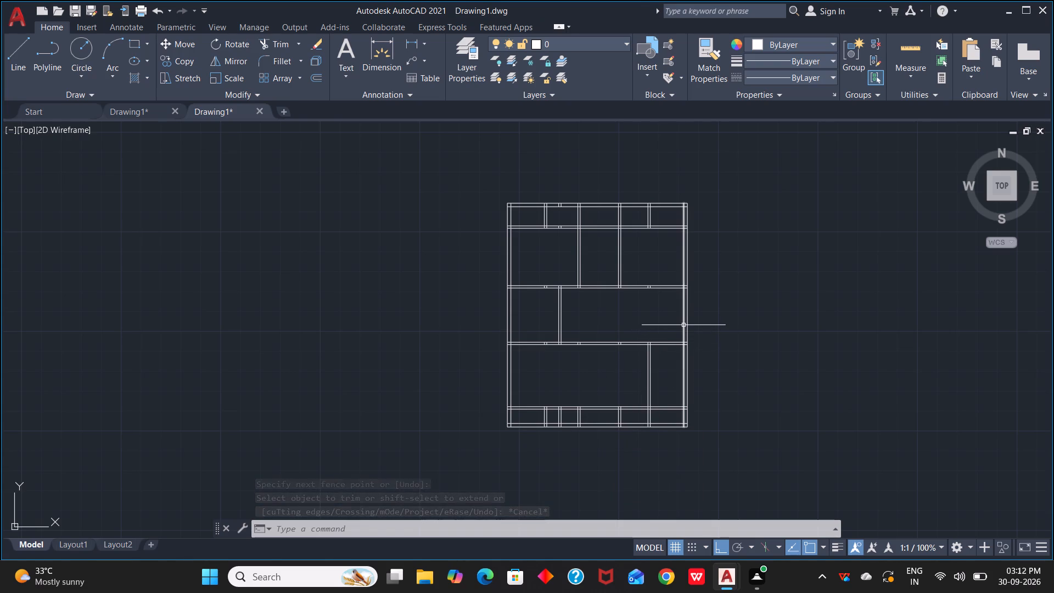
{"action": "key", "text": "Escape"}
Offset the right wall's inner line 5' to the left and the third horizontal partition's upper line 6'6" upward.
{"action": "key", "text": "o"}
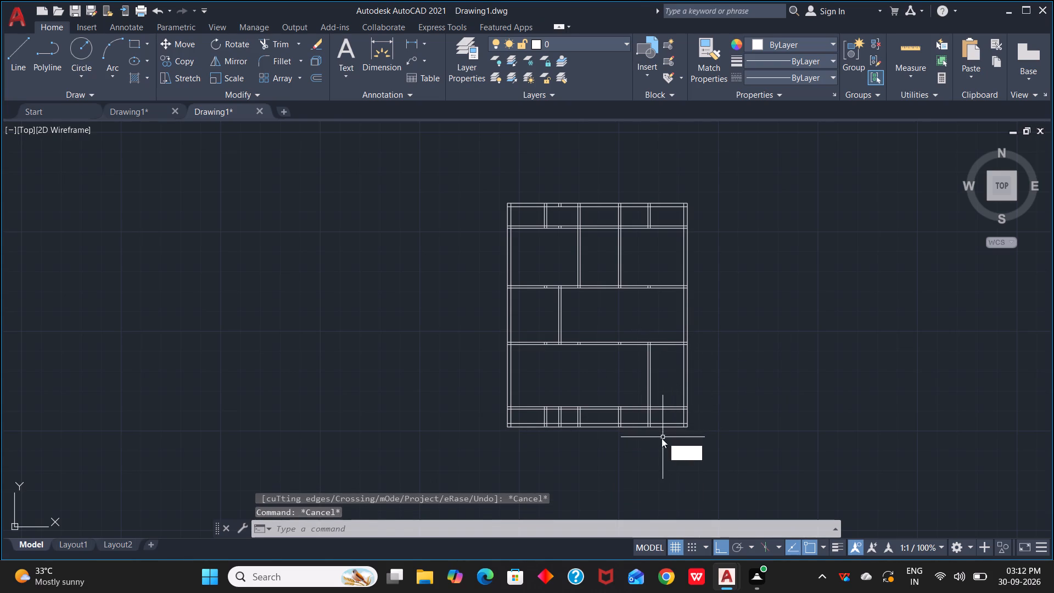
{"action": "key", "text": "space"}
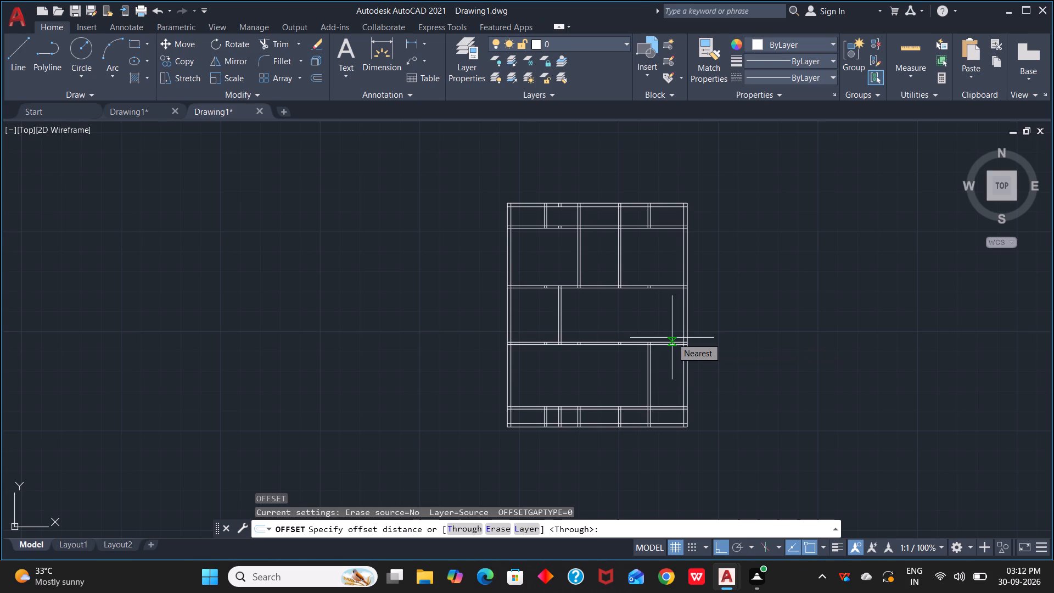
{"action": "type", "text": "5'"}
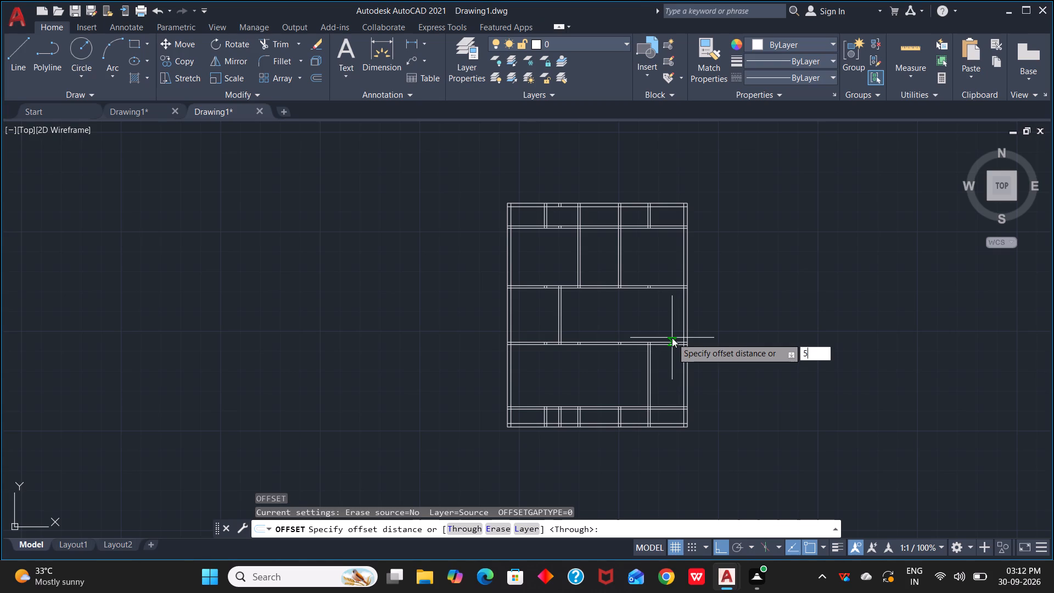
{"action": "key", "text": "space"}
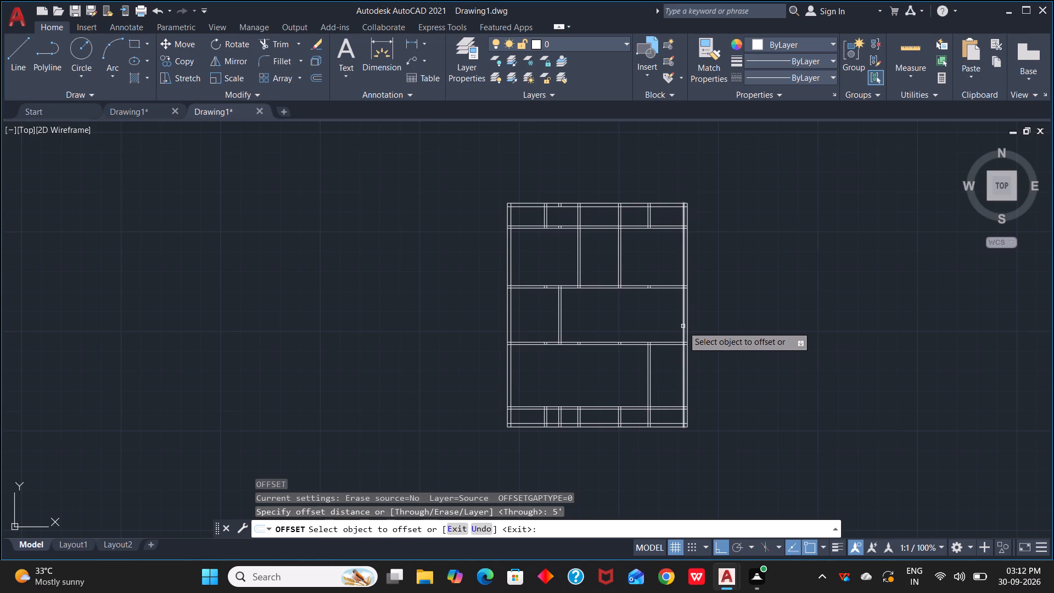
{"action": "left_click", "coordinate": [682, 327]}
{"action": "left_click", "coordinate": [652, 333]}
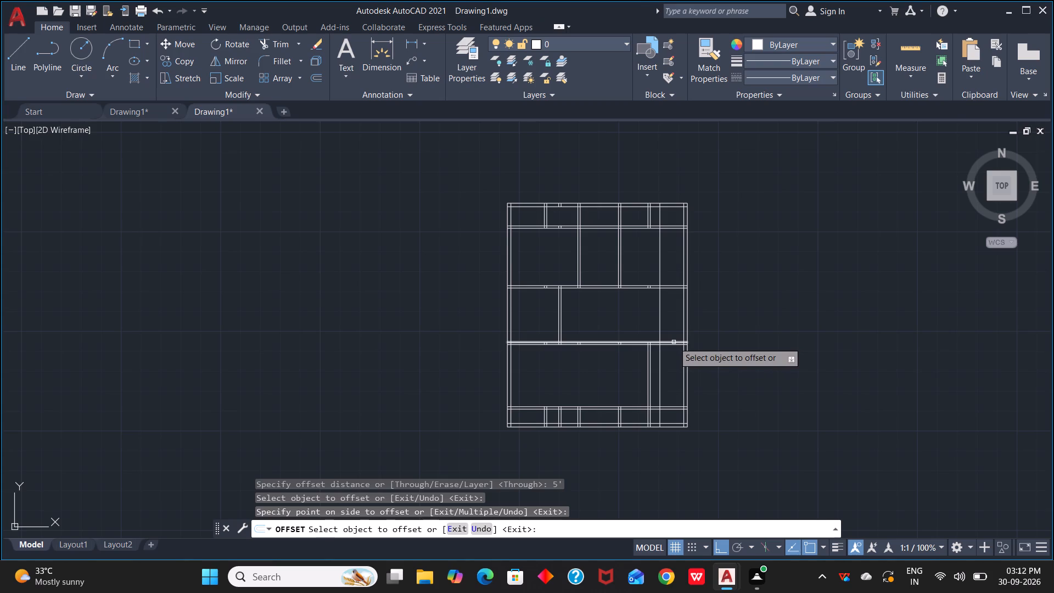
{"action": "left_click", "coordinate": [674, 342]}
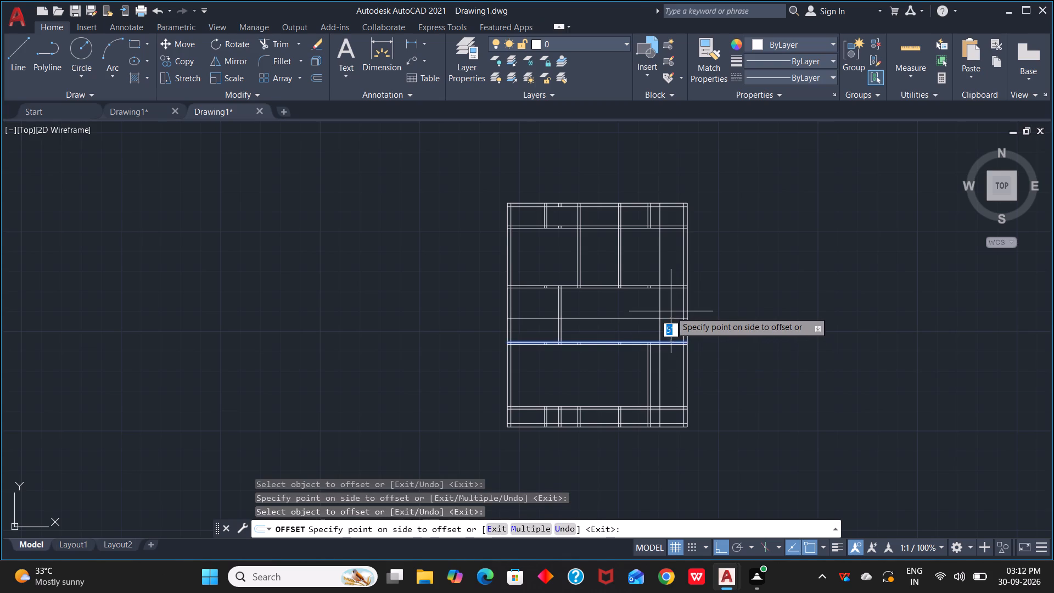
{"action": "key", "text": "6"}
{"action": "type", "text": "'6\""}
{"action": "key", "text": "Return"}
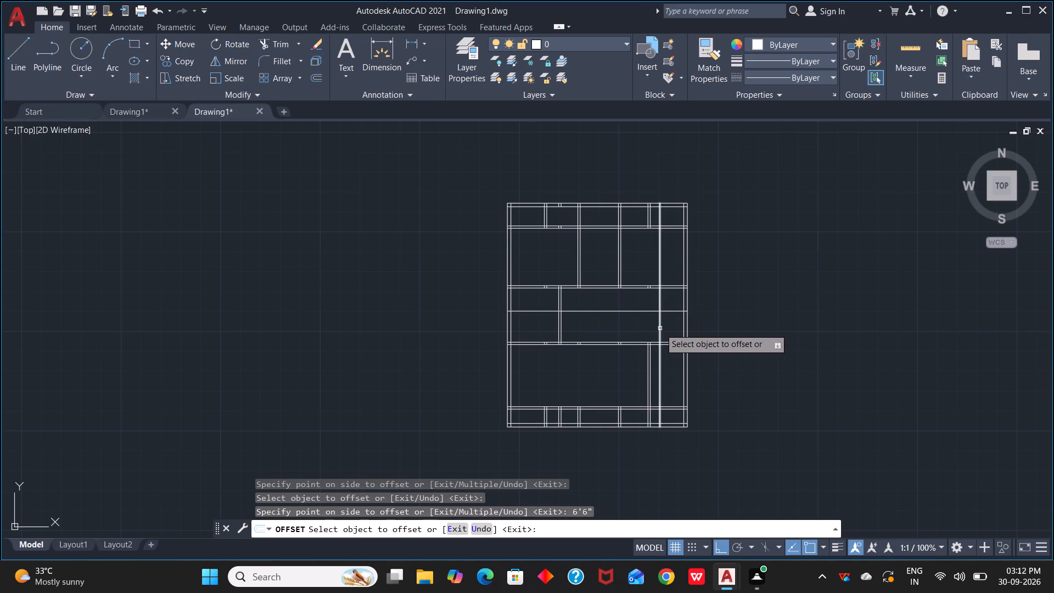
Offset the new vertical line 6" to the left and the new horizontal line 6" upward to form two partitions.
{"action": "left_click", "coordinate": [660, 328]}
{"action": "type", "text": "6\""}
{"action": "key", "text": "Return"}
{"action": "left_click", "coordinate": [675, 311]}
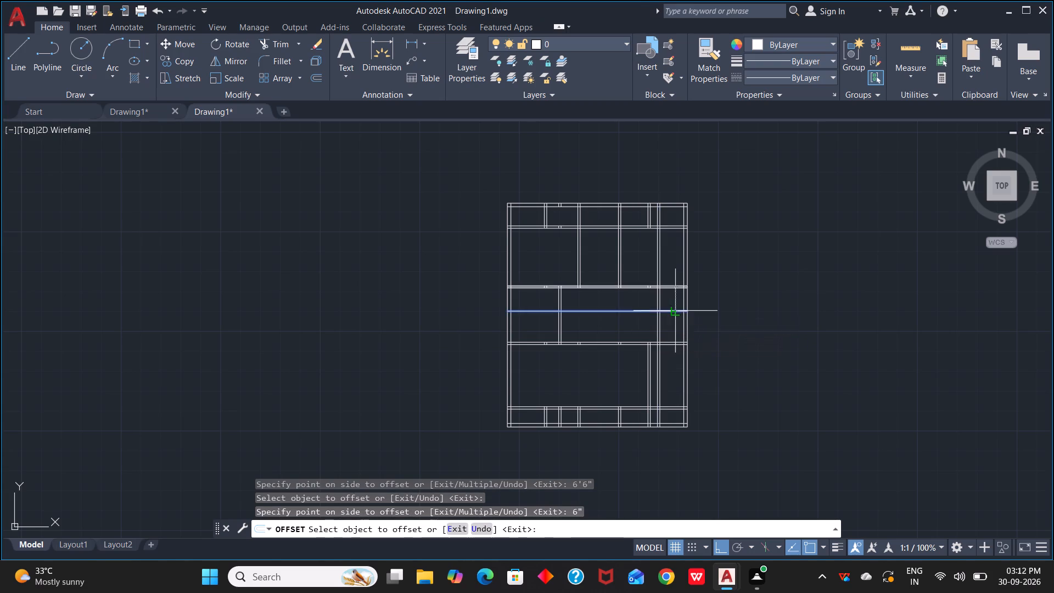
{"action": "type", "text": "6\""}
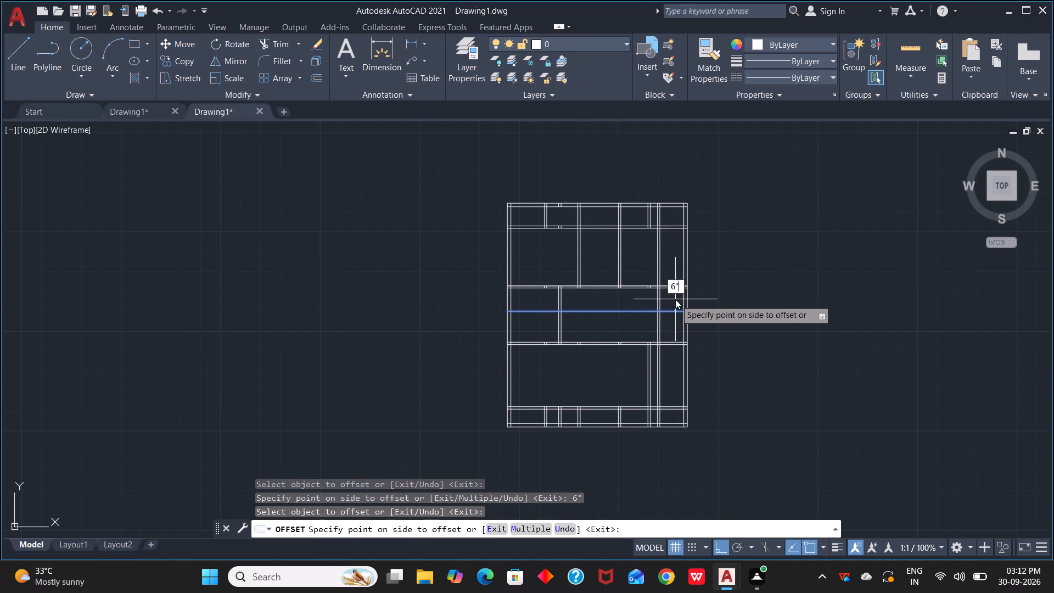
{"action": "key", "text": "Return"}
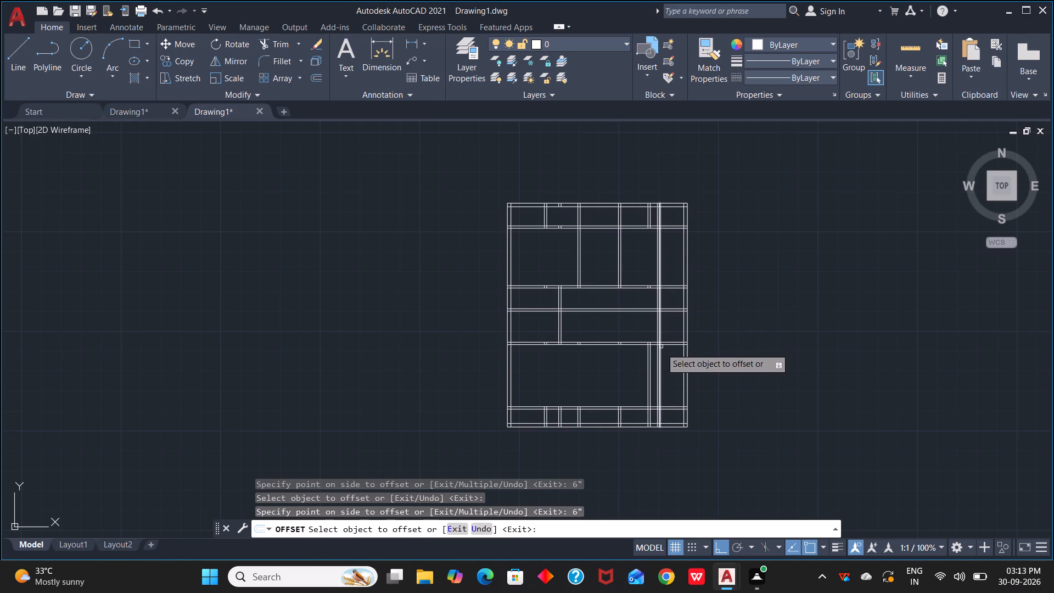
{"action": "key", "text": "t"}
{"action": "key", "text": "r"}
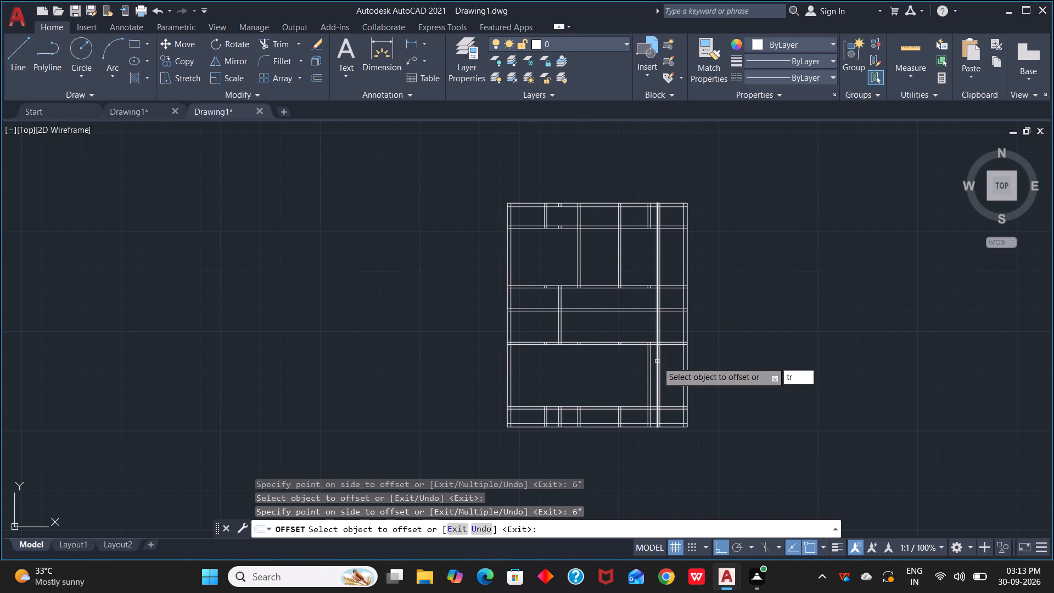
{"action": "key", "text": "Escape"}
Trim the new right-hand vertical partition between the third horizontal partition and the bottom wall.
{"action": "key", "text": "t"}
{"action": "key", "text": "r"}
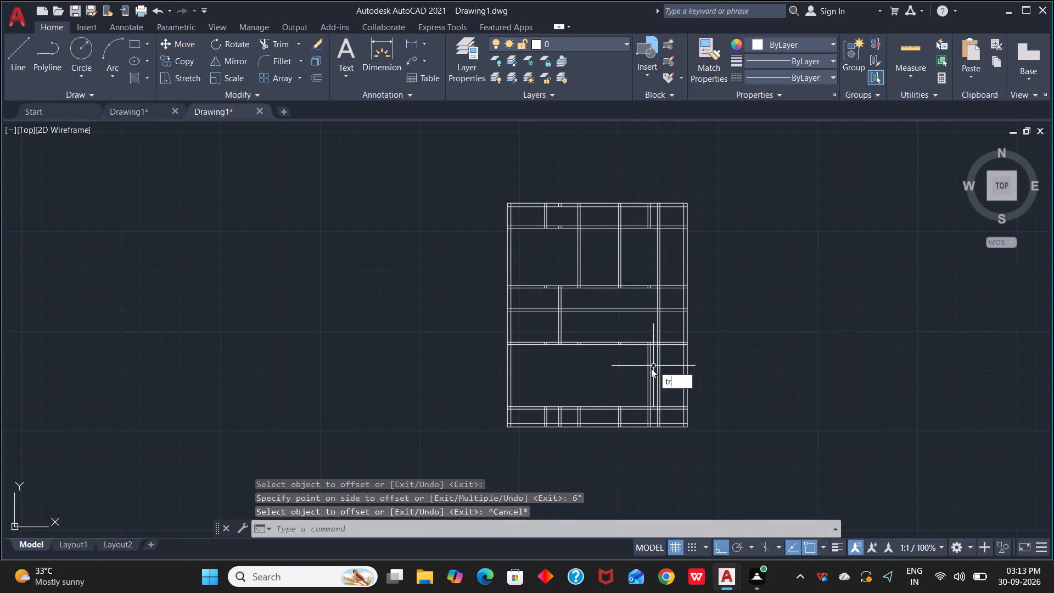
{"action": "key", "text": "space"}
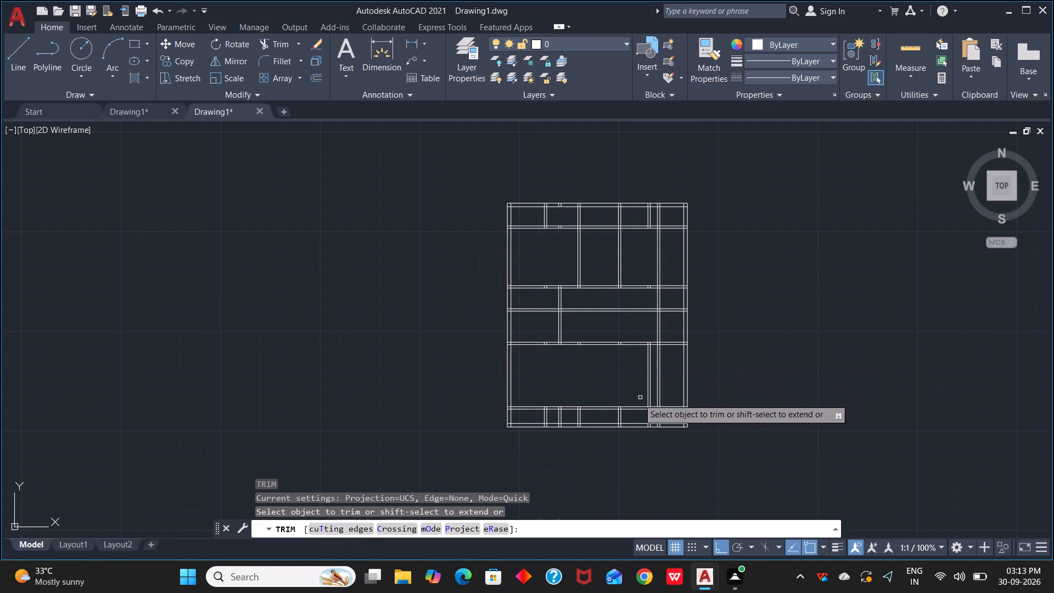
{"action": "left_click", "coordinate": [659, 389]}
{"action": "left_click", "coordinate": [660, 388]}
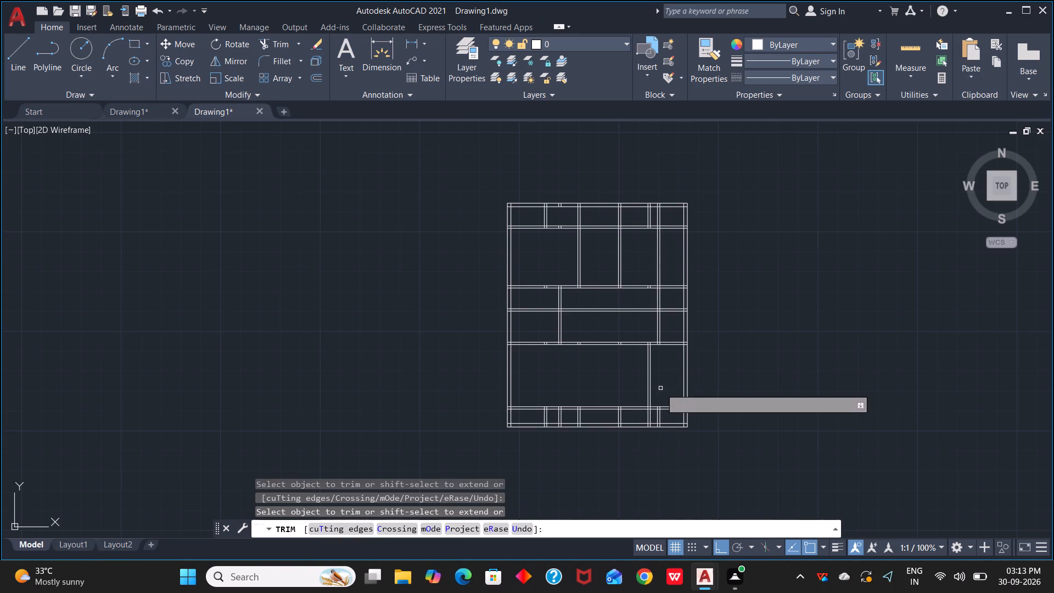
{"action": "left_click", "coordinate": [659, 415]}
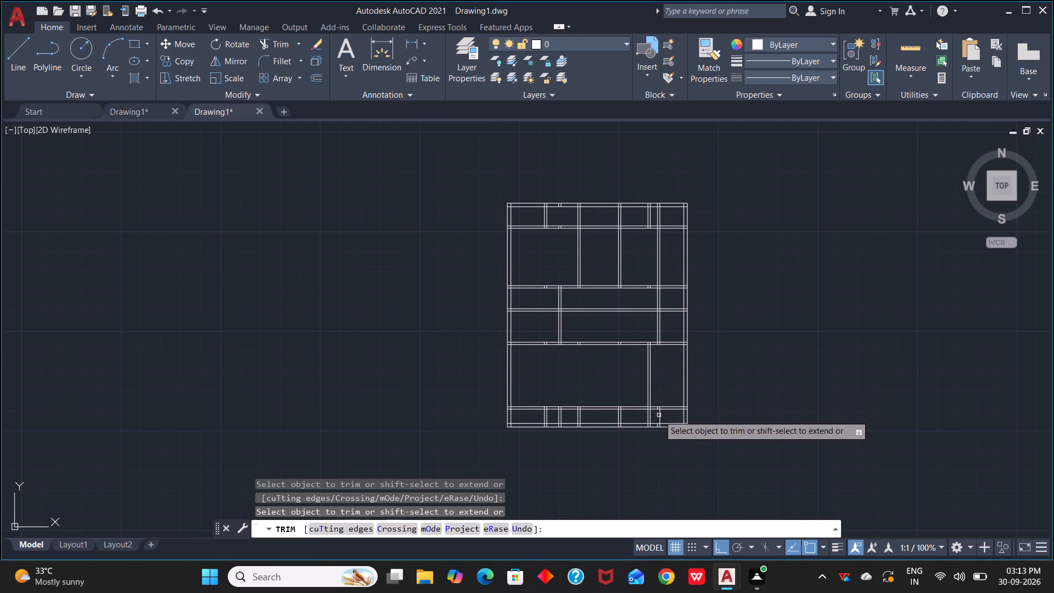
{"action": "left_click", "coordinate": [659, 416]}
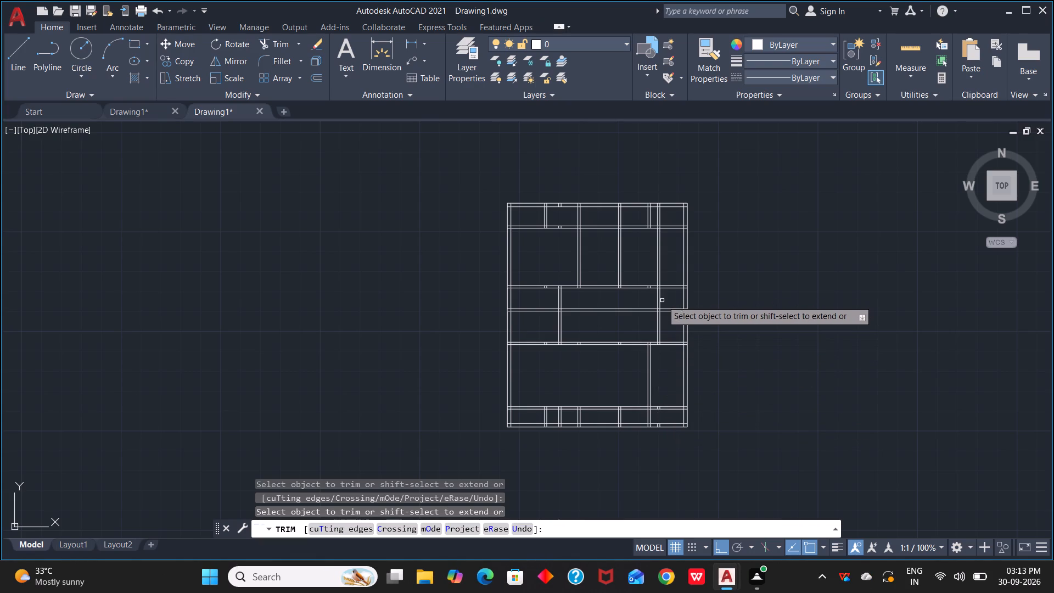
Trim the new vertical partition up to the second horizontal one, and the new horizontal partition left of it, leaving a small room at the right wall.
{"action": "left_click", "coordinate": [660, 301]}
{"action": "left_click", "coordinate": [658, 301]}
{"action": "left_click", "coordinate": [643, 309]}
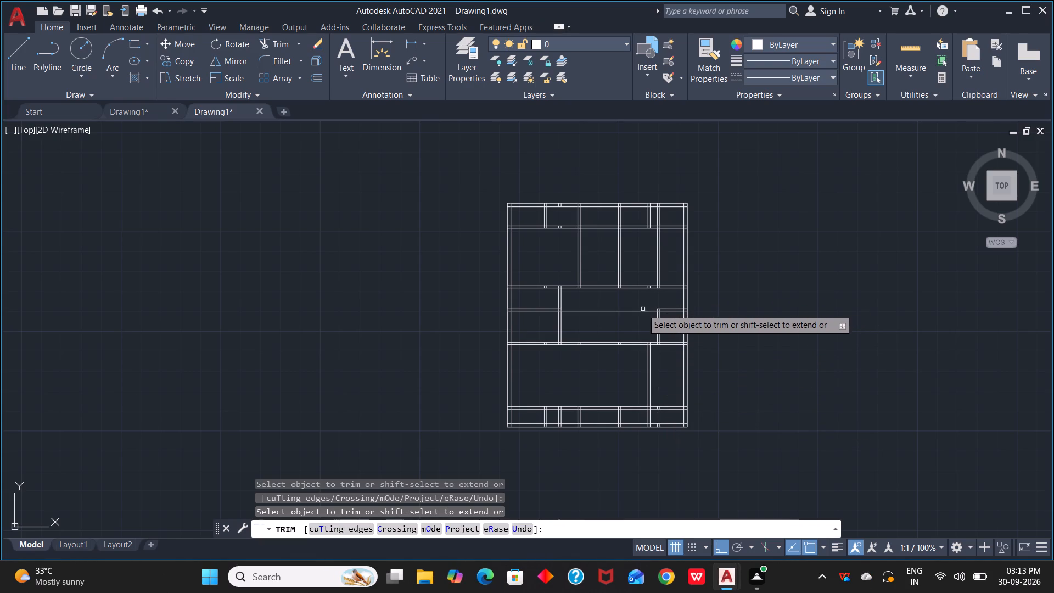
{"action": "left_click", "coordinate": [641, 312]}
{"action": "left_click", "coordinate": [547, 309]}
{"action": "left_click", "coordinate": [545, 310]}
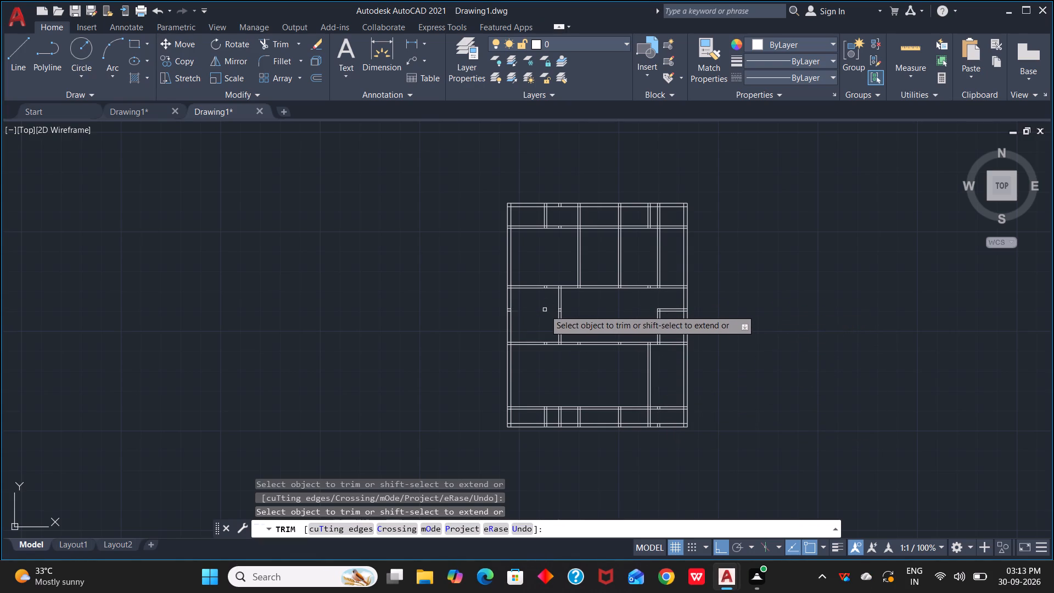
Trim the rest of the new right-hand vertical partition between the top wall and the second horizontal partition.
{"action": "left_click_drag", "start_coordinate": [668, 260], "coordinate": [643, 264]}
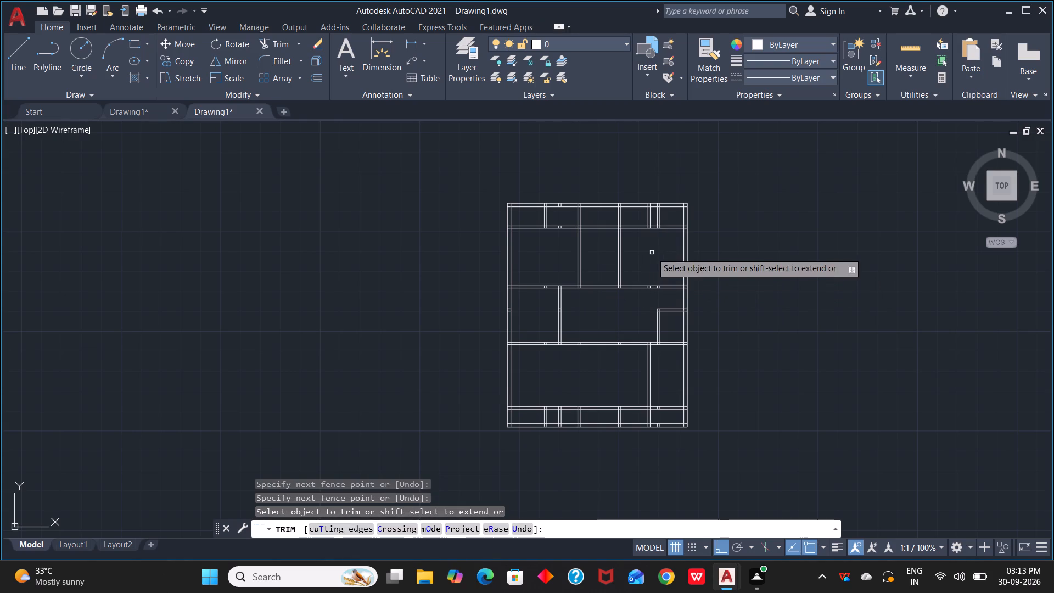
{"action": "left_click", "coordinate": [659, 220]}
{"action": "left_click", "coordinate": [660, 219]}
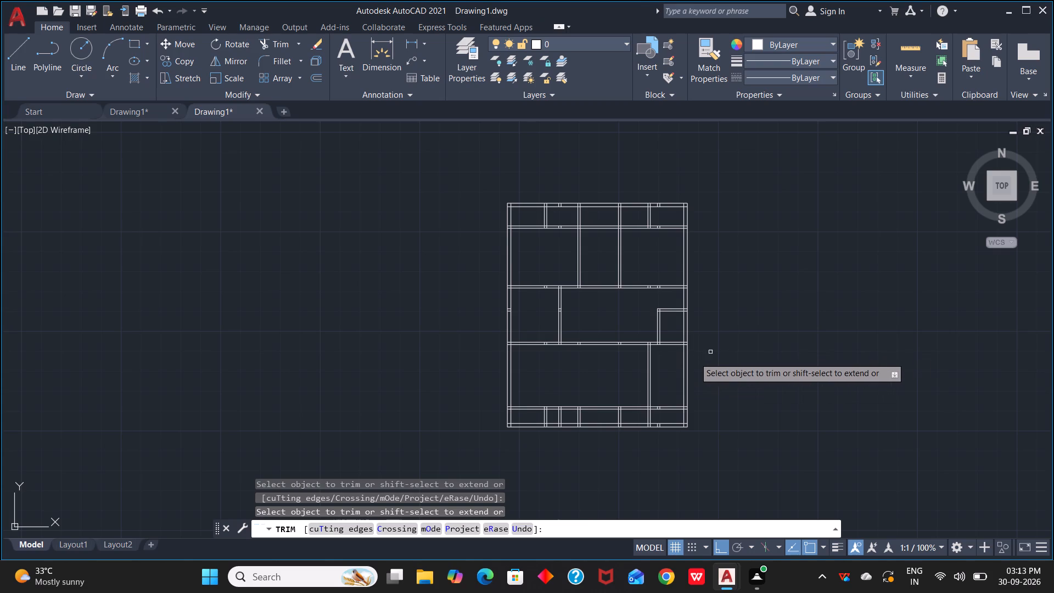
Trim the remaining vertical partition between the third and fourth horizontal partitions.
{"action": "left_click", "coordinate": [652, 379]}
{"action": "left_click", "coordinate": [648, 382]}
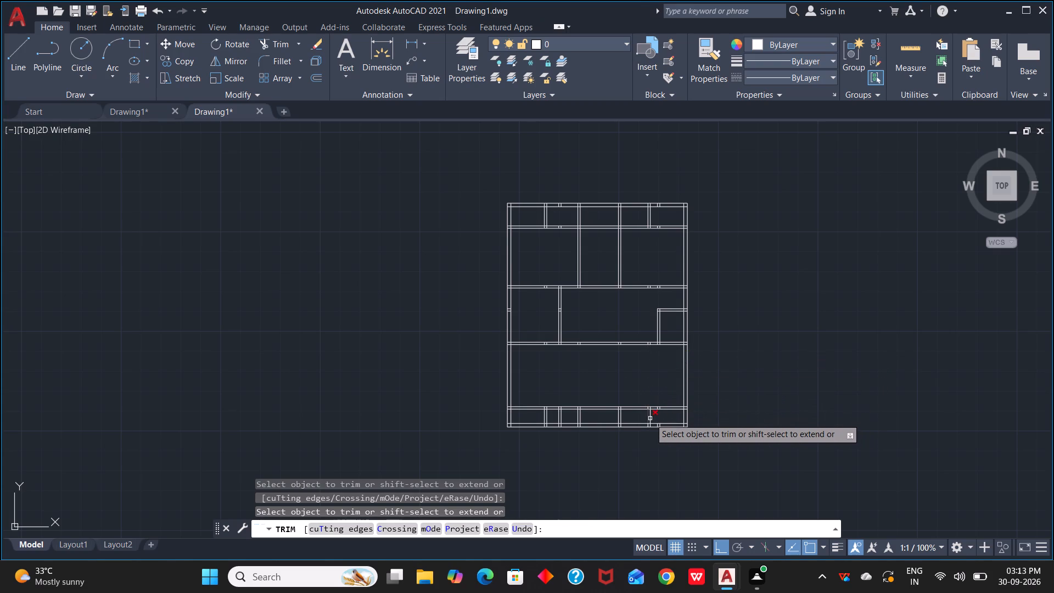
Trim the vertical partition lines between the fourth horizontal partition and the bottom wall, keeping only the one continuing the upper right-centre partition.
{"action": "left_click", "coordinate": [650, 418]}
{"action": "left_click", "coordinate": [650, 418]}
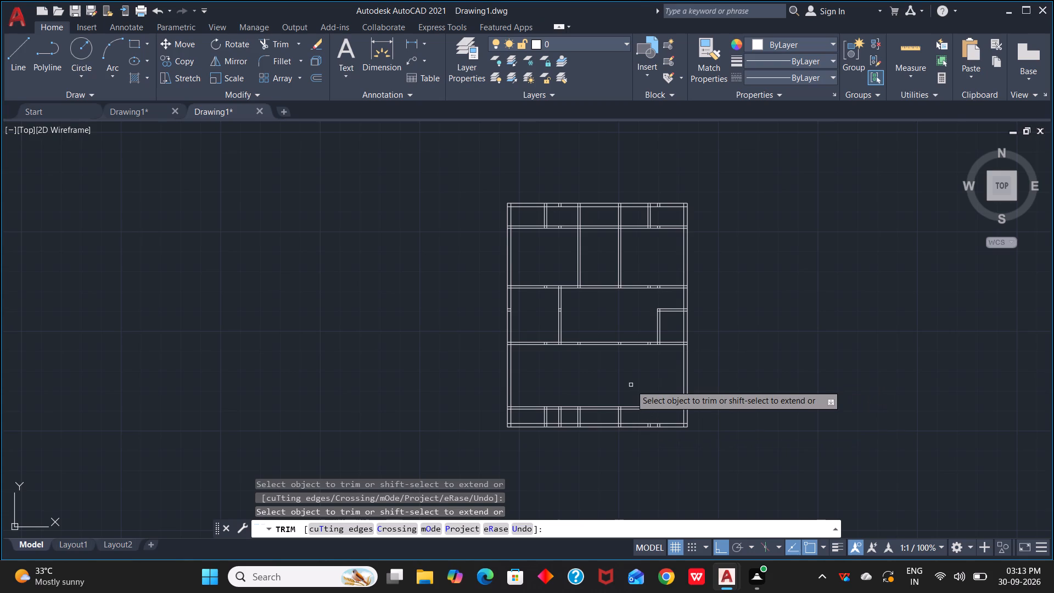
{"action": "left_click", "coordinate": [563, 416]}
{"action": "left_click", "coordinate": [559, 417]}
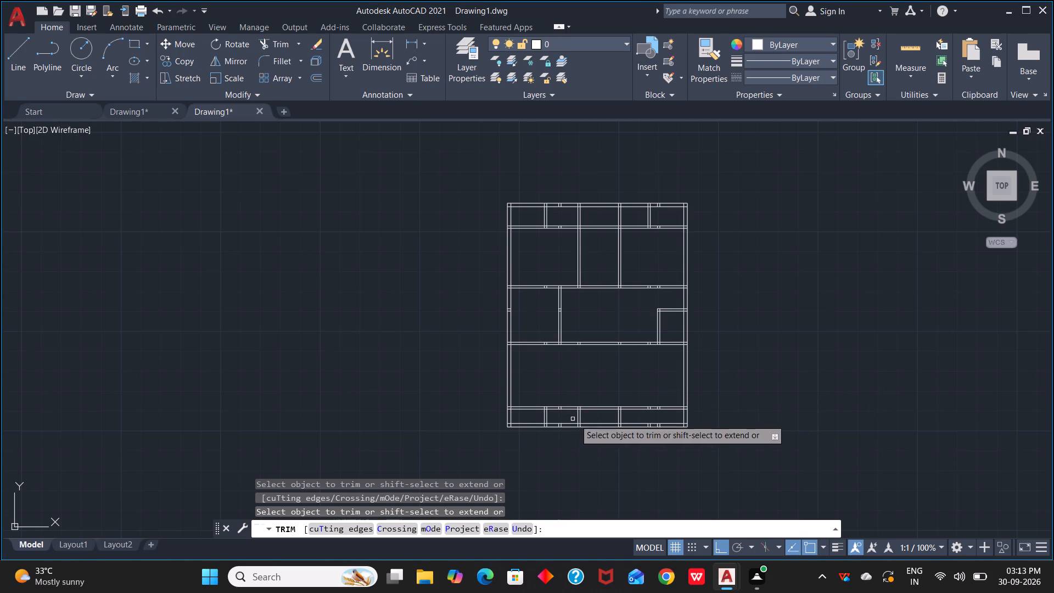
{"action": "left_click", "coordinate": [580, 420]}
{"action": "left_click", "coordinate": [576, 417]}
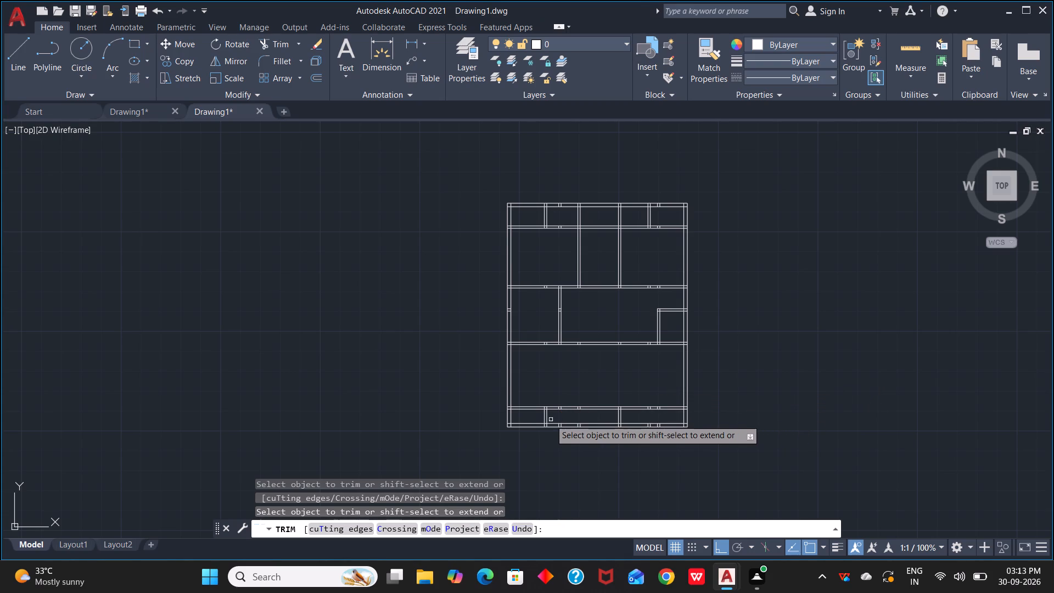
{"action": "left_click", "coordinate": [547, 417]}
{"action": "left_click", "coordinate": [544, 416]}
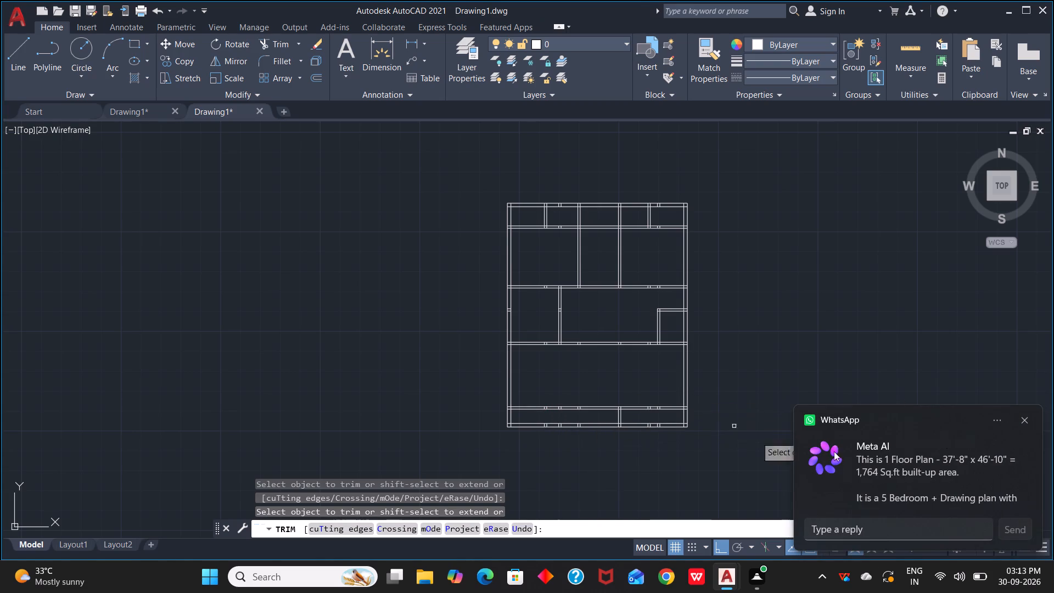
{"action": "left_click", "coordinate": [1016, 416]}
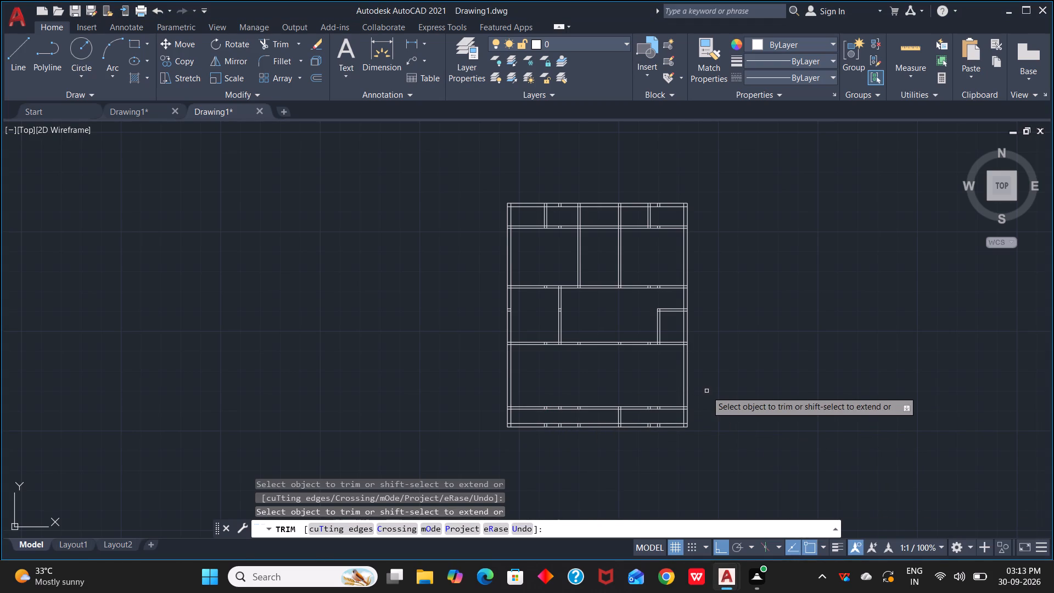
{"action": "middle_click_drag", "start_coordinate": [714, 388], "coordinate": [628, 419]}
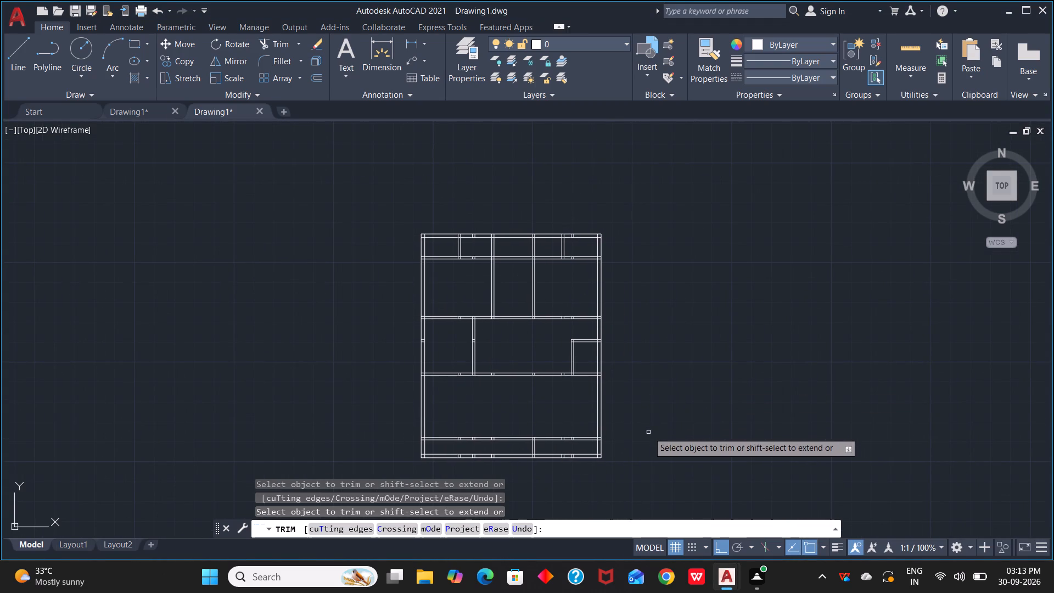
{"action": "key", "text": "Escape"}
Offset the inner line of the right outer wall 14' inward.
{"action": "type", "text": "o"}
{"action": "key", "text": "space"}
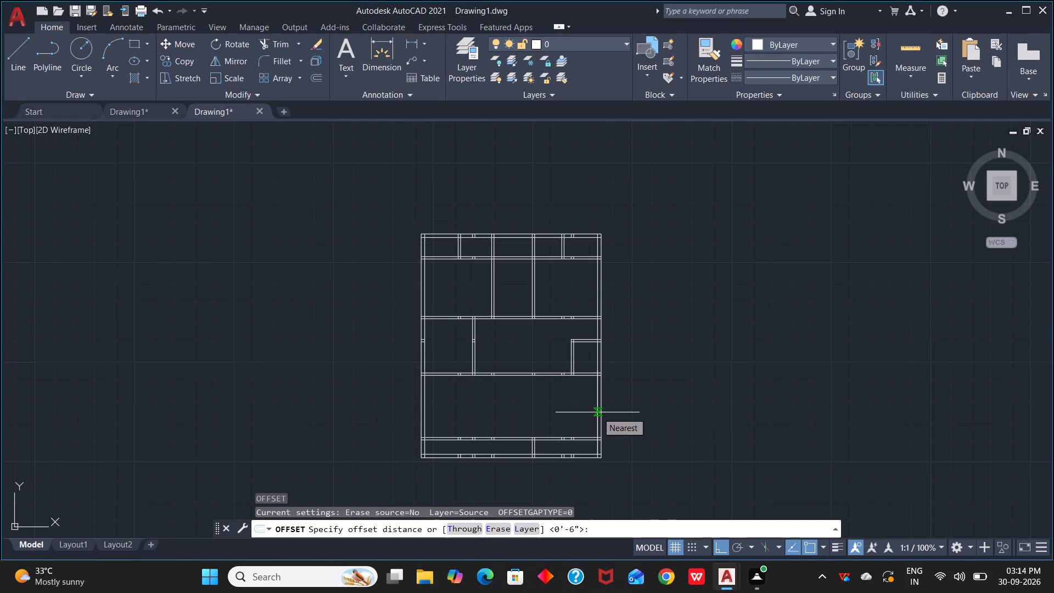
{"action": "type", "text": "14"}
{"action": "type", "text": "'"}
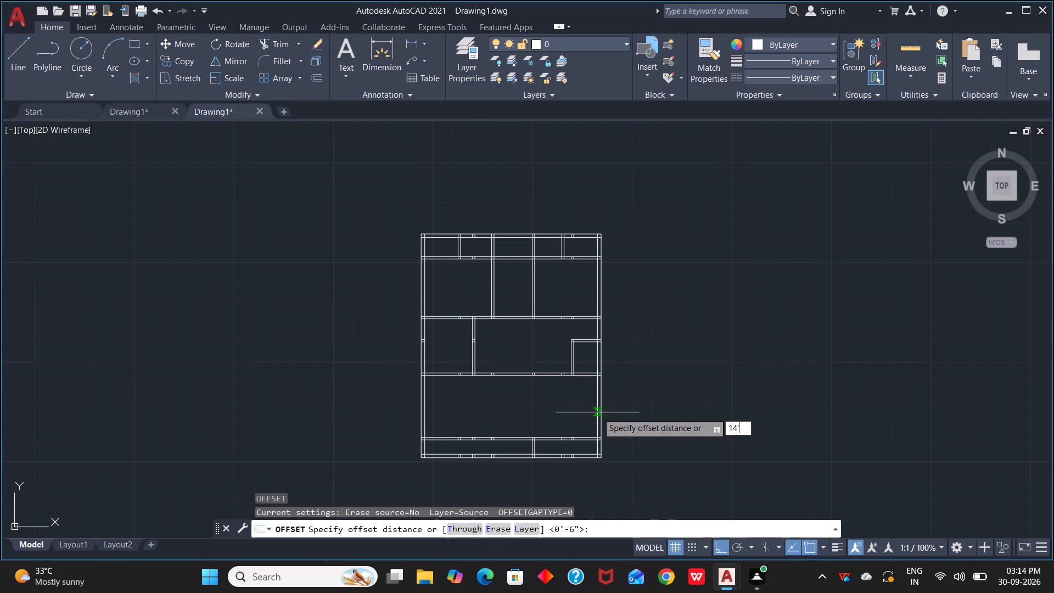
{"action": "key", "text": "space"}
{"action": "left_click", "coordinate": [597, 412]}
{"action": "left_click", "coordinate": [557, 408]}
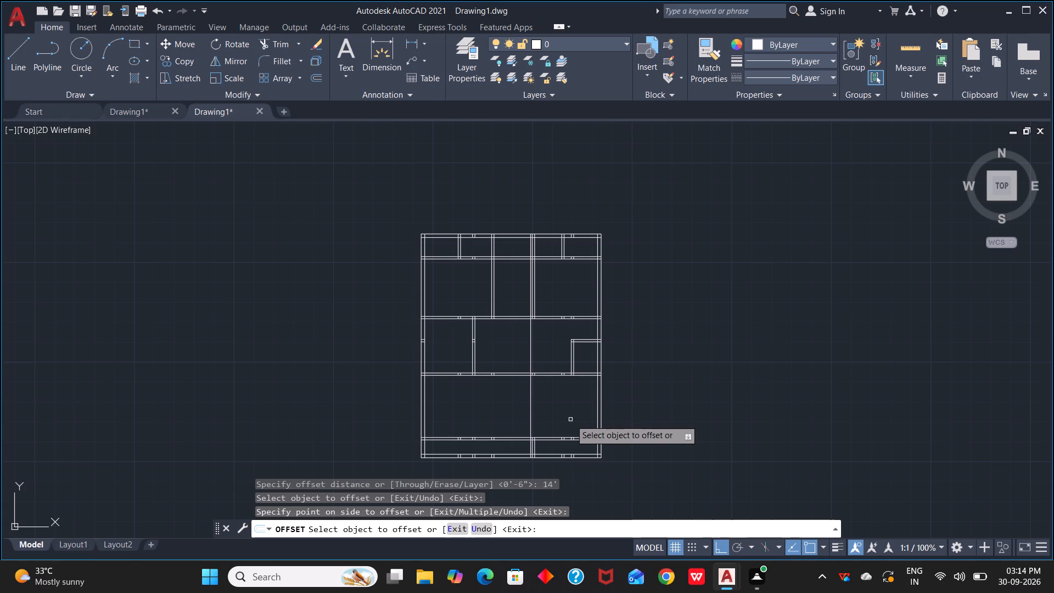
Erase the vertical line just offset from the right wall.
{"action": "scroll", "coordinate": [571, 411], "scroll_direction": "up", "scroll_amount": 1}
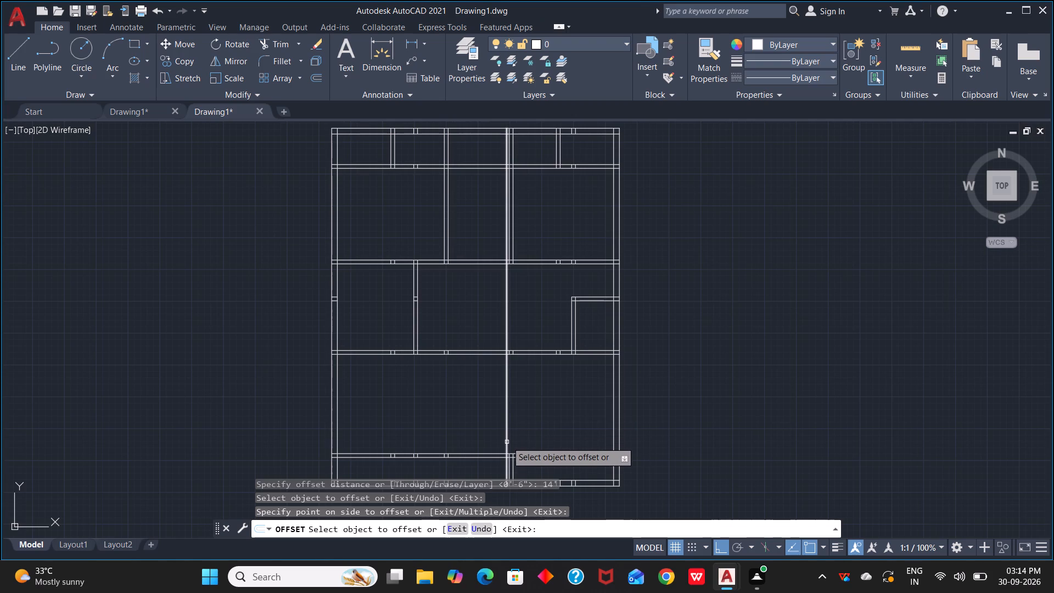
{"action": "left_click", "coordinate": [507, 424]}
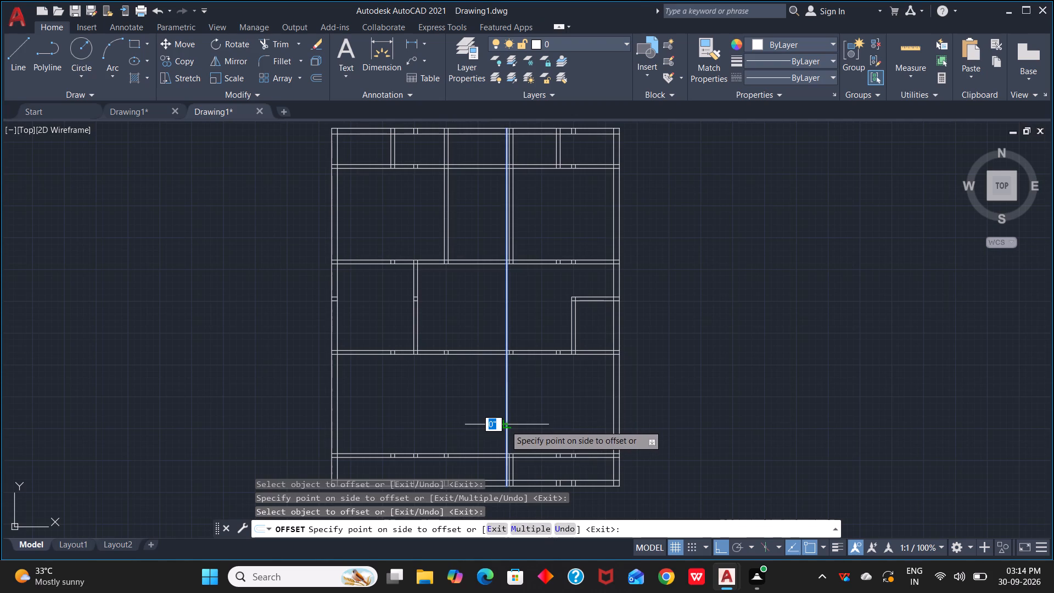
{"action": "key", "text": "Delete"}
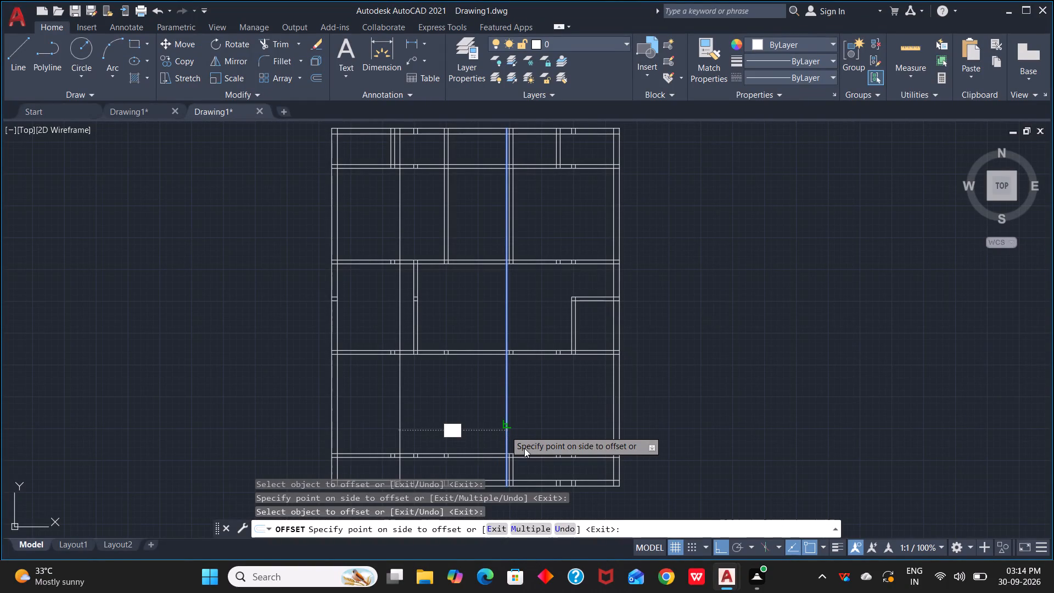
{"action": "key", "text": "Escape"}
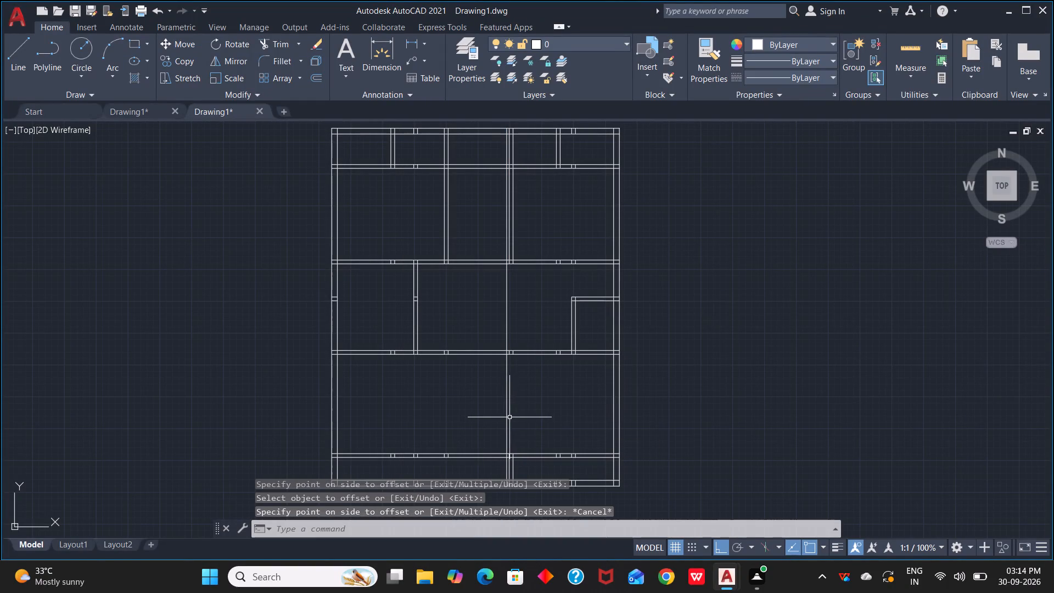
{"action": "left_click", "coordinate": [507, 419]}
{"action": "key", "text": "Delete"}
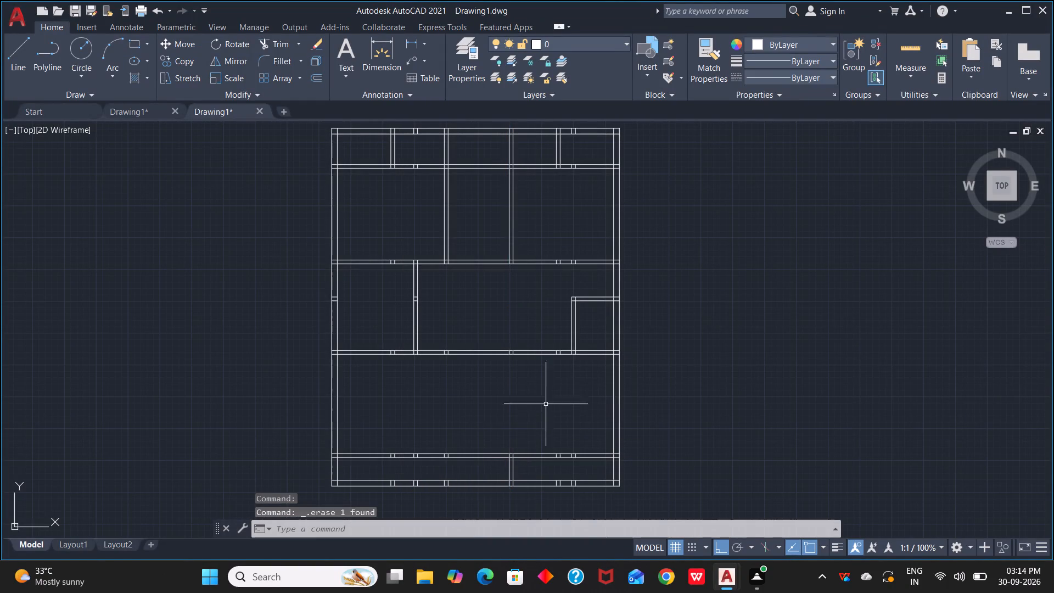
Extend both lines of the remaining bottom-strip vertical partition up to the third horizontal partition.
{"action": "scroll", "coordinate": [501, 401], "scroll_direction": "up", "scroll_amount": 2}
{"action": "scroll", "coordinate": [525, 433], "scroll_direction": "down", "scroll_amount": 1}
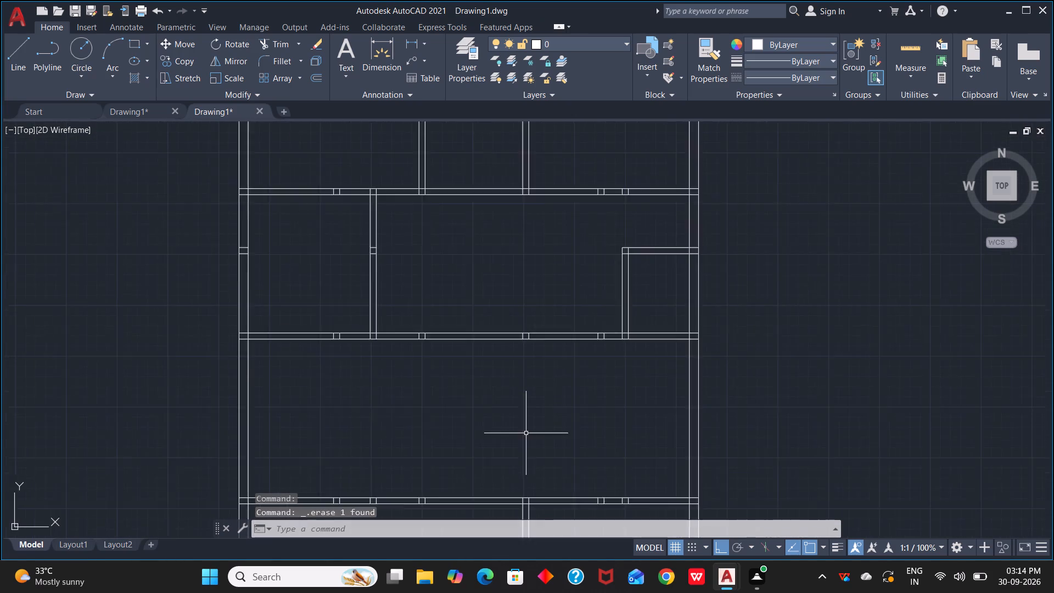
{"action": "scroll", "coordinate": [526, 433], "scroll_direction": "down", "scroll_amount": 2}
{"action": "middle_click_drag", "start_coordinate": [526, 433], "coordinate": [526, 358]}
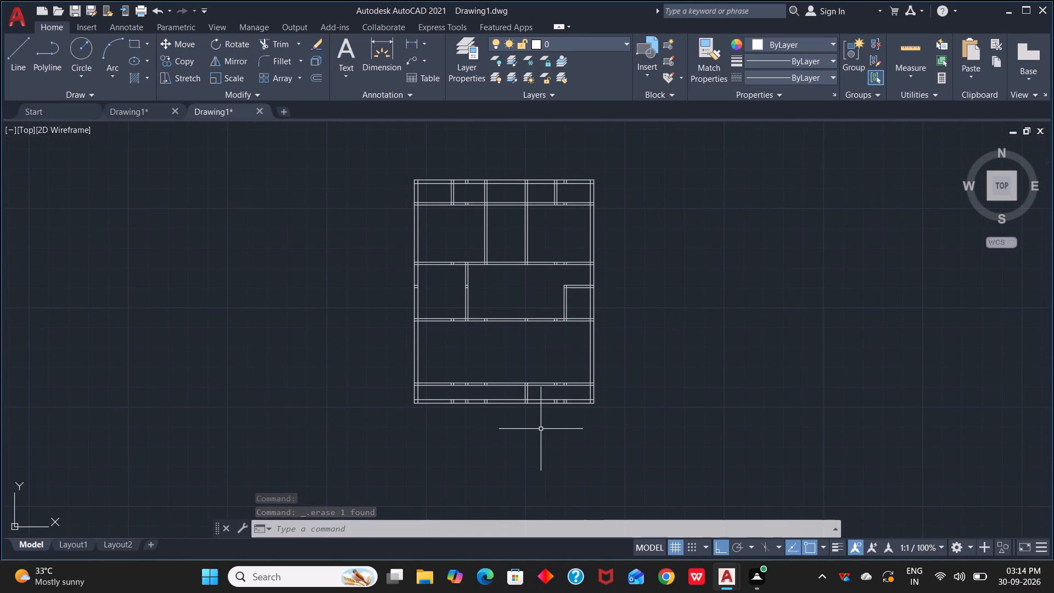
{"action": "type", "text": "ex"}
{"action": "key", "text": "space"}
{"action": "scroll", "coordinate": [529, 379], "scroll_direction": "up", "scroll_amount": 2}
{"action": "left_click", "coordinate": [526, 412]}
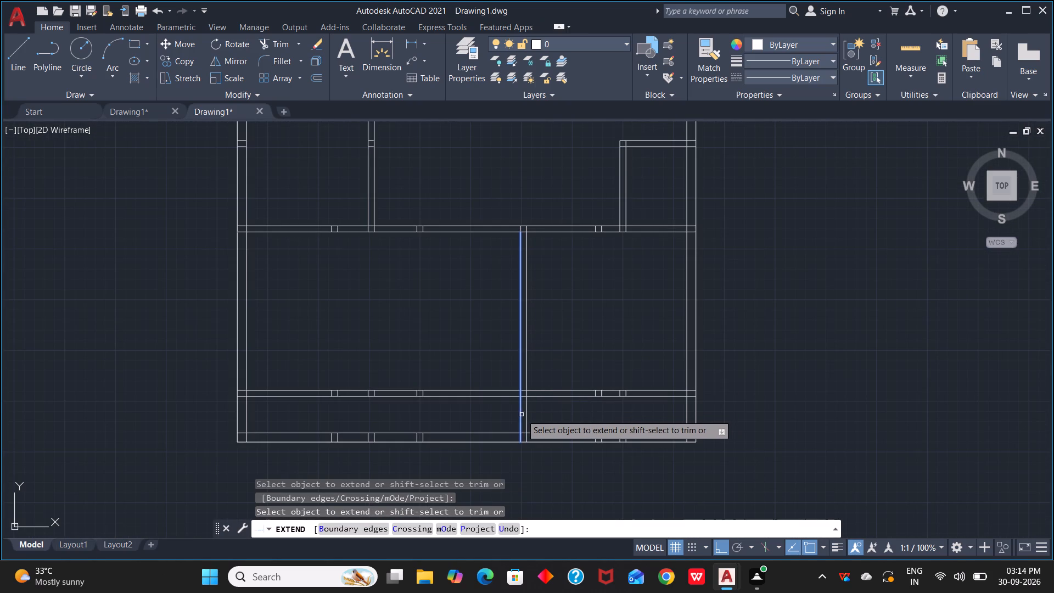
{"action": "left_click", "coordinate": [521, 415]}
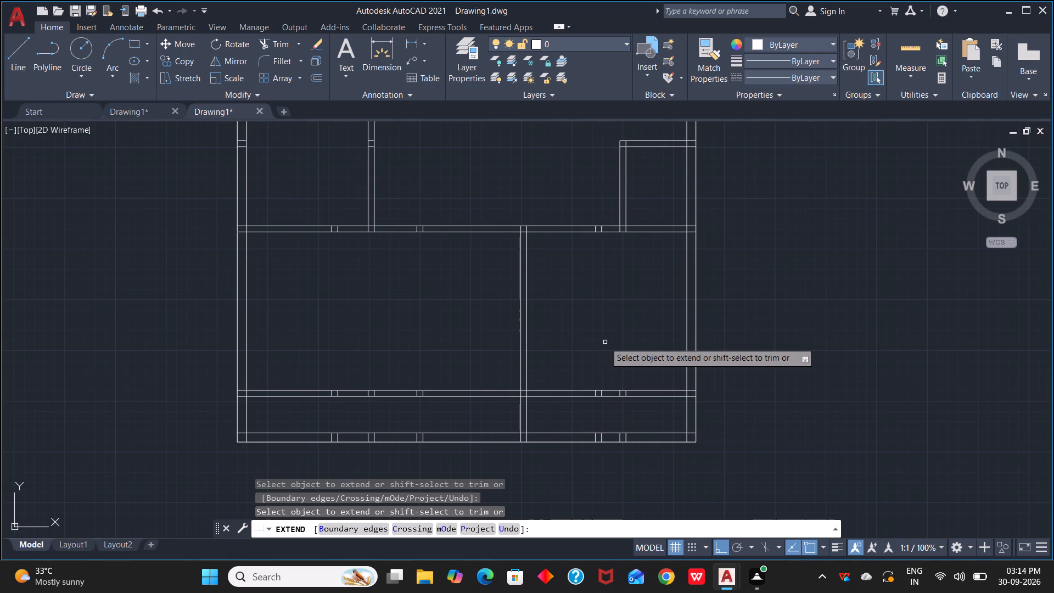
Extend both lines of the left-centre vertical partition to span between the third and fourth horizontal partitions.
{"action": "scroll", "coordinate": [608, 337], "scroll_direction": "down", "scroll_amount": 1}
{"action": "middle_click_drag", "start_coordinate": [608, 337], "coordinate": [719, 340]}
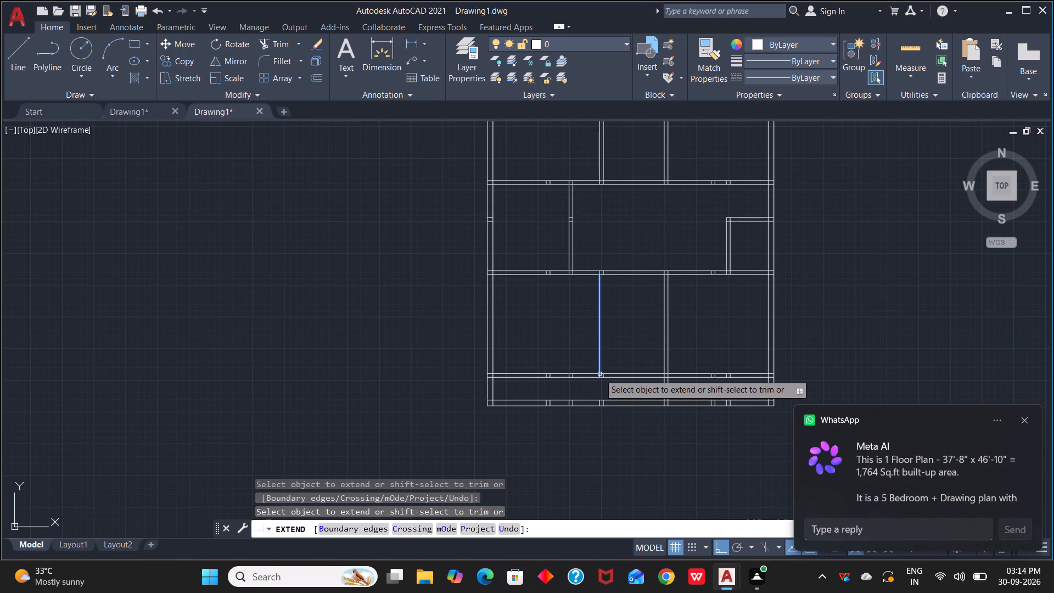
{"action": "left_click", "coordinate": [599, 374]}
{"action": "left_click", "coordinate": [602, 374]}
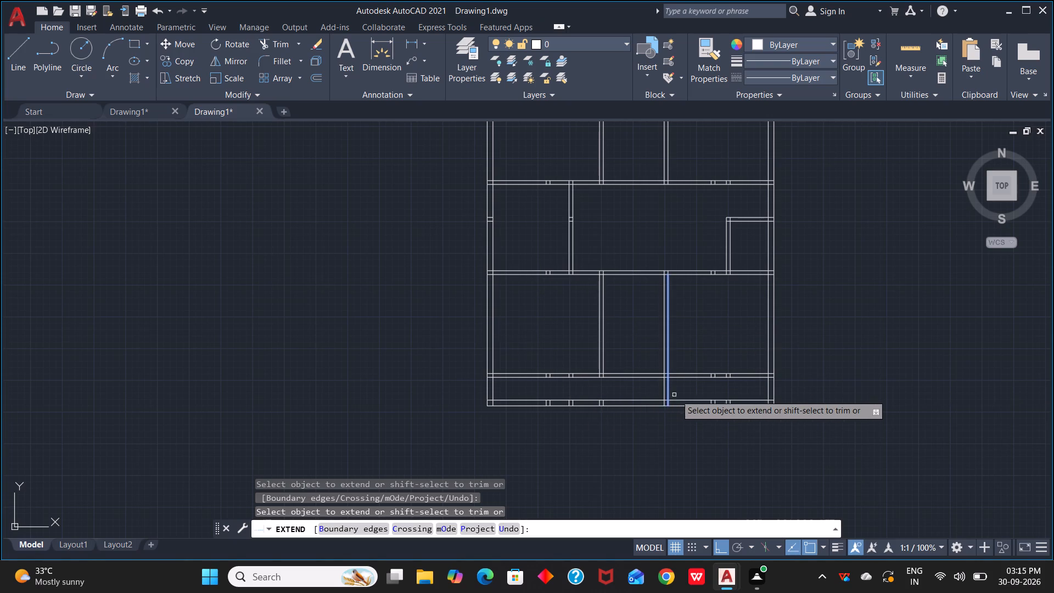
{"action": "key", "text": "Escape"}
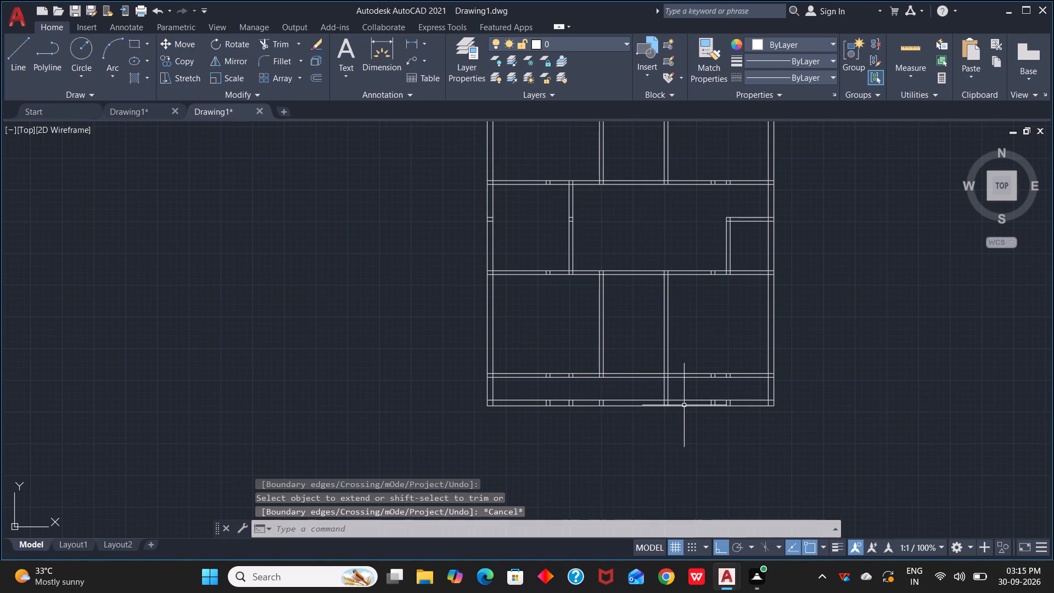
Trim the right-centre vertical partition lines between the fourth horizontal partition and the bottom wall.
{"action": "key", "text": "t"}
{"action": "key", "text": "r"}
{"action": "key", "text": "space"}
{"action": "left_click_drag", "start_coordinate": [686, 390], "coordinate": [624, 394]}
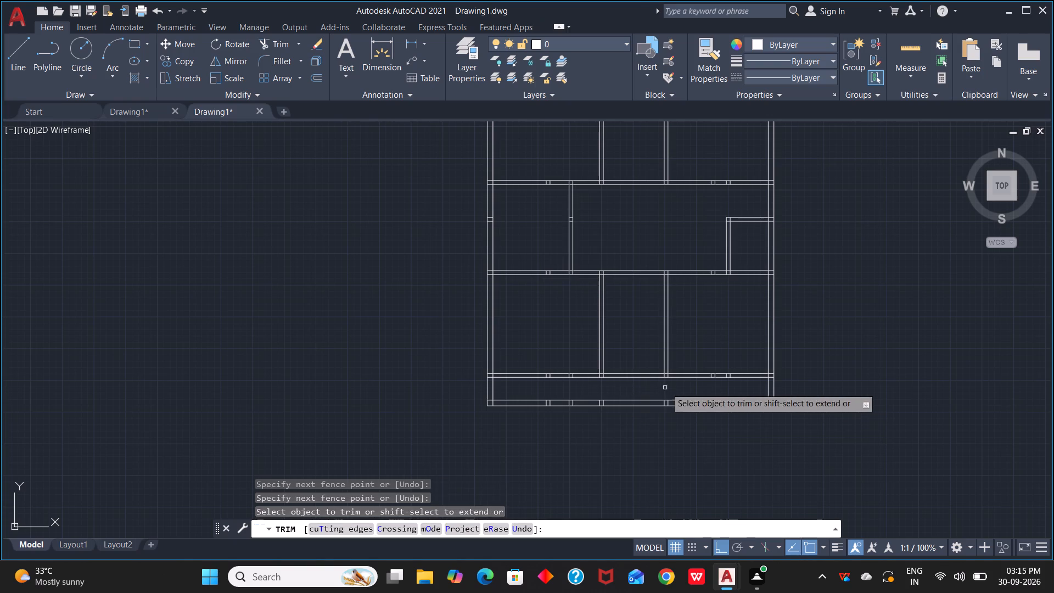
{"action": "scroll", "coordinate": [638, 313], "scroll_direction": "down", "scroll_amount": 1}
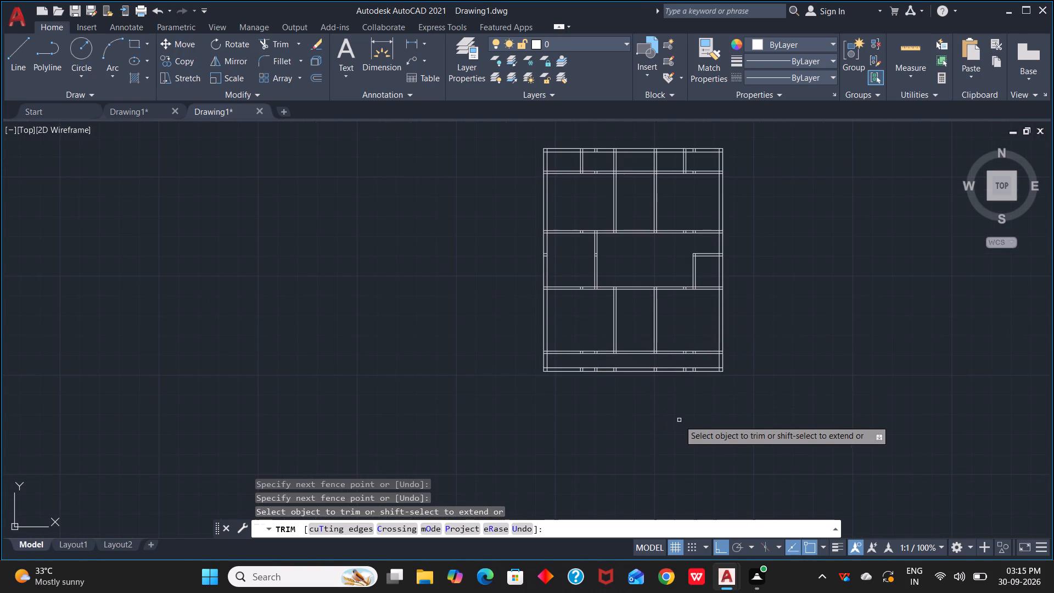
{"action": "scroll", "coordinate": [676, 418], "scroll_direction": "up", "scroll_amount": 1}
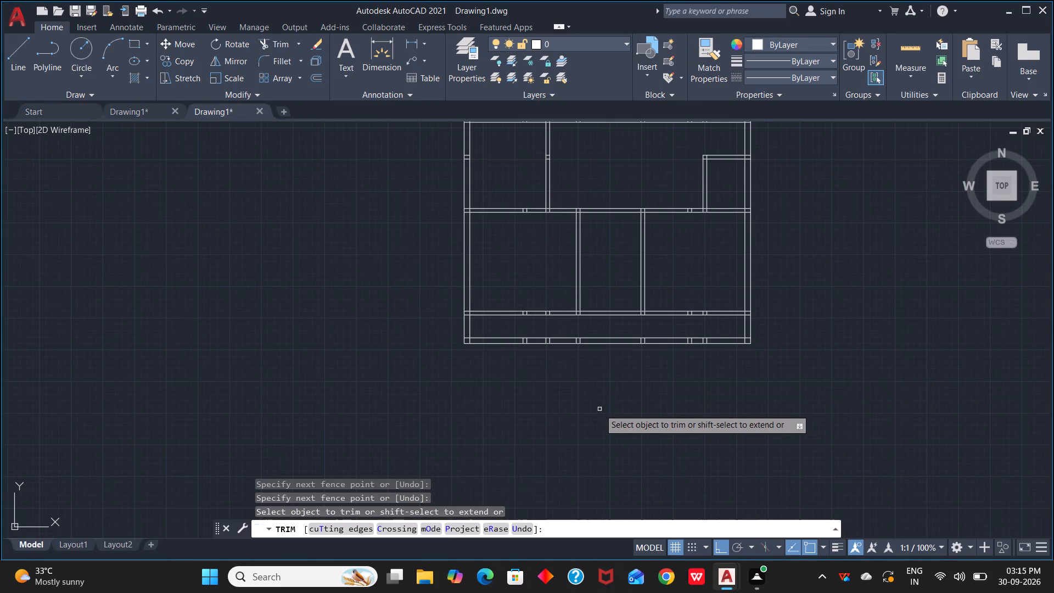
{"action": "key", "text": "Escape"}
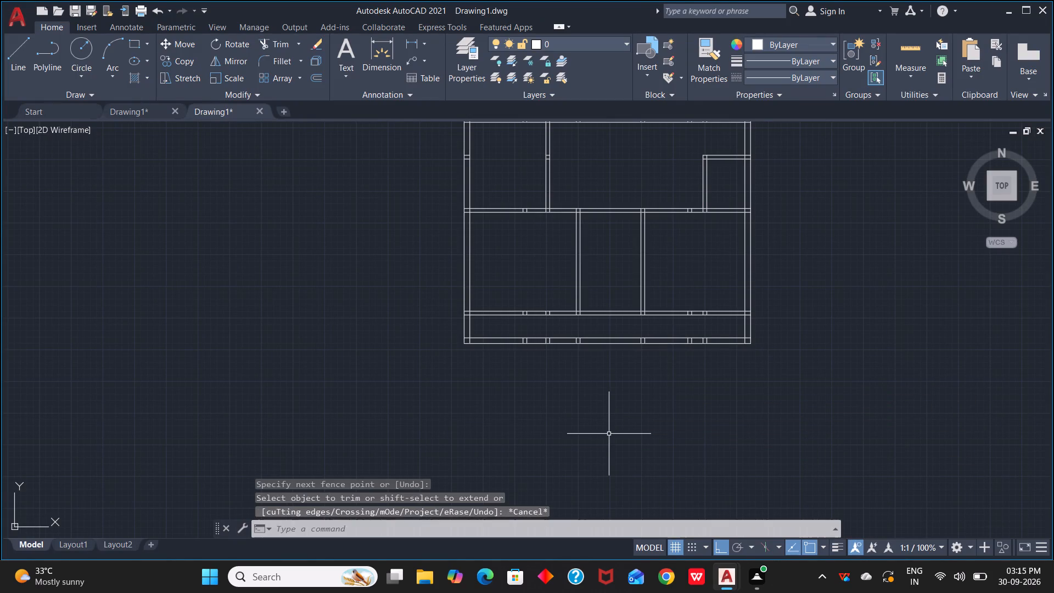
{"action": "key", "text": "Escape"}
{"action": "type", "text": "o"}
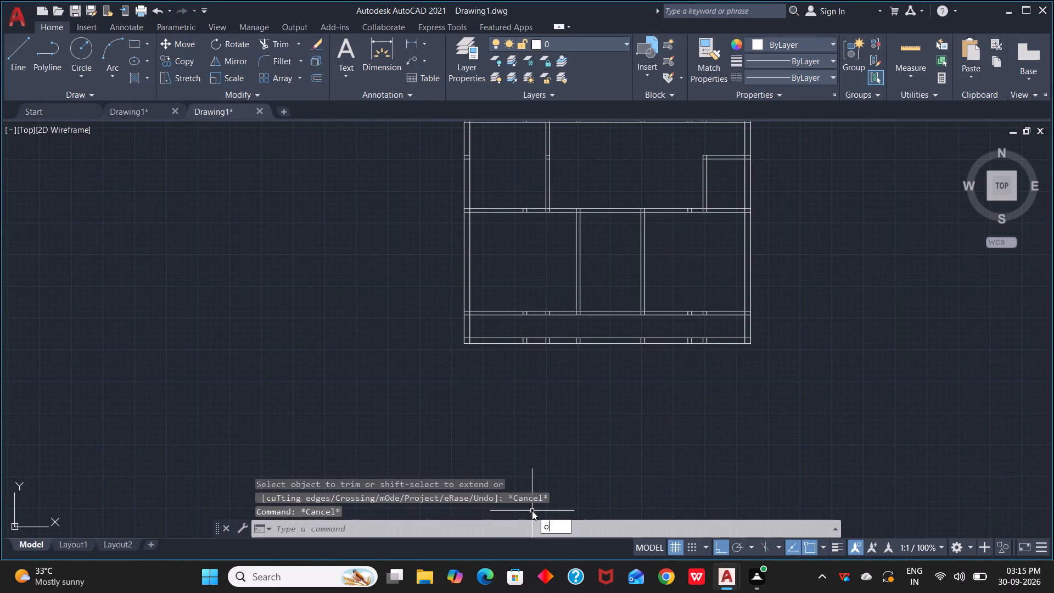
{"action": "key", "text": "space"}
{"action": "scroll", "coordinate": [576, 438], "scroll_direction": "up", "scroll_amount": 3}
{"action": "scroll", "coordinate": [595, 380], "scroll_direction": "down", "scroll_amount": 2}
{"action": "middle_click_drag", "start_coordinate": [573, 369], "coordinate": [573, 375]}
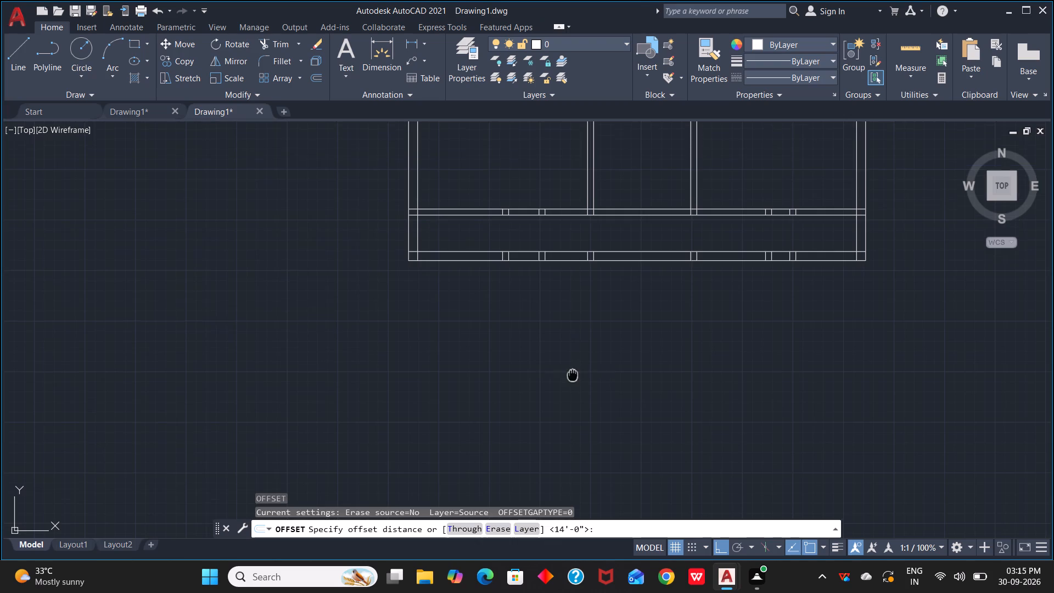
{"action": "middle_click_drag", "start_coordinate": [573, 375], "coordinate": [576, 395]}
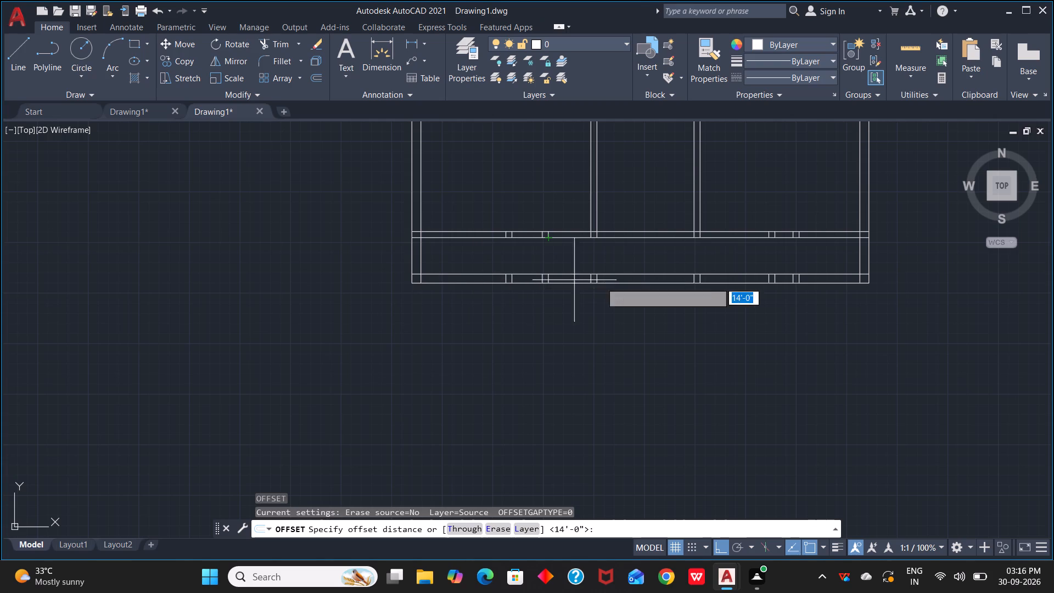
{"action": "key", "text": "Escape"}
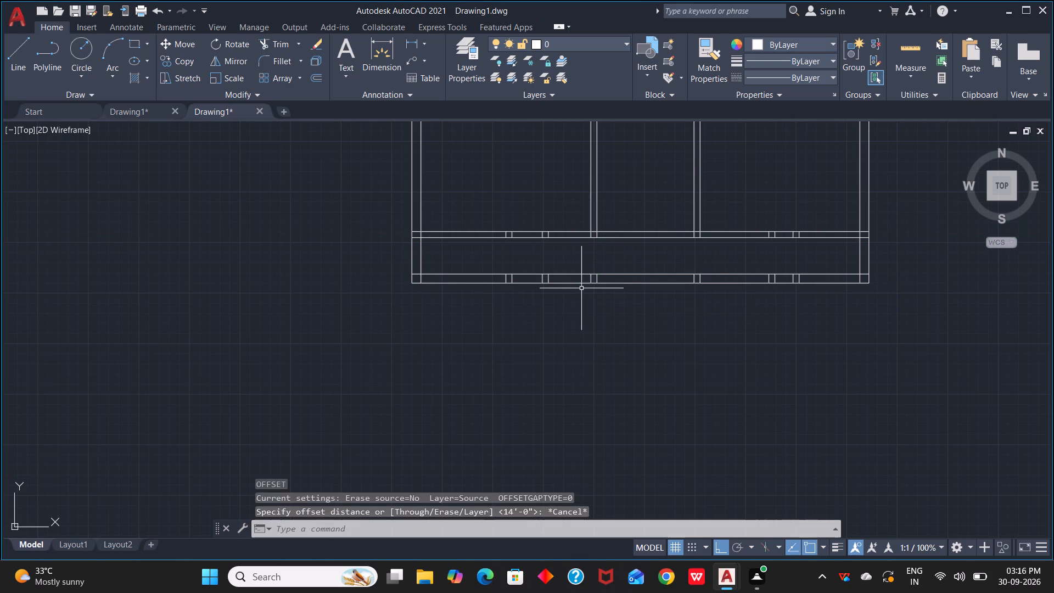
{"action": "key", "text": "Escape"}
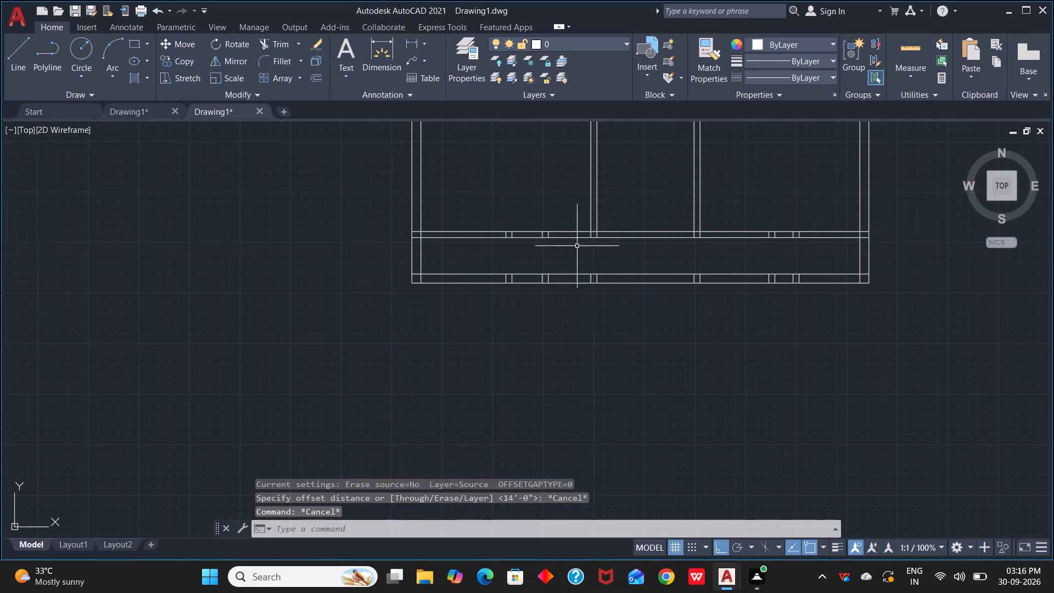
Extend both lines of the two central vertical partitions down from the fourth horizontal partition to the bottom wall.
{"action": "key", "text": "e"}
{"action": "type", "text": "x"}
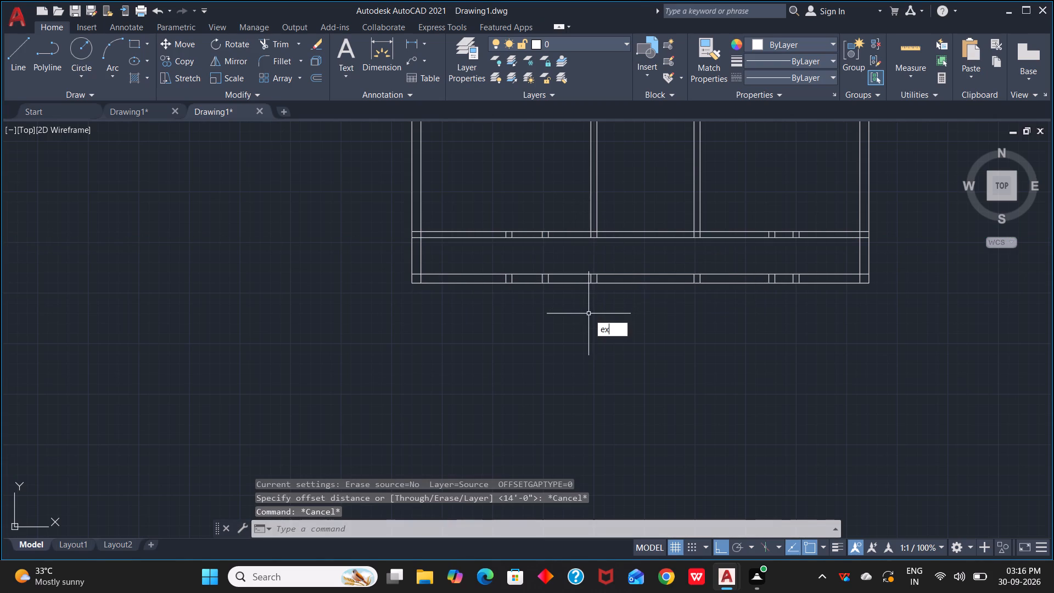
{"action": "key", "text": "space"}
{"action": "left_click", "coordinate": [590, 211]}
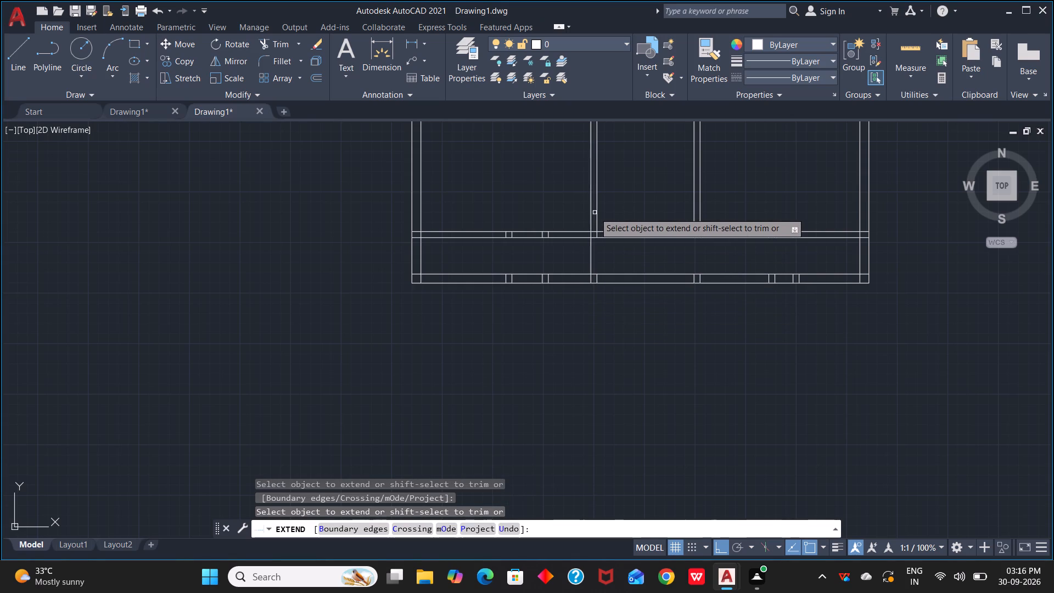
{"action": "left_click", "coordinate": [596, 212]}
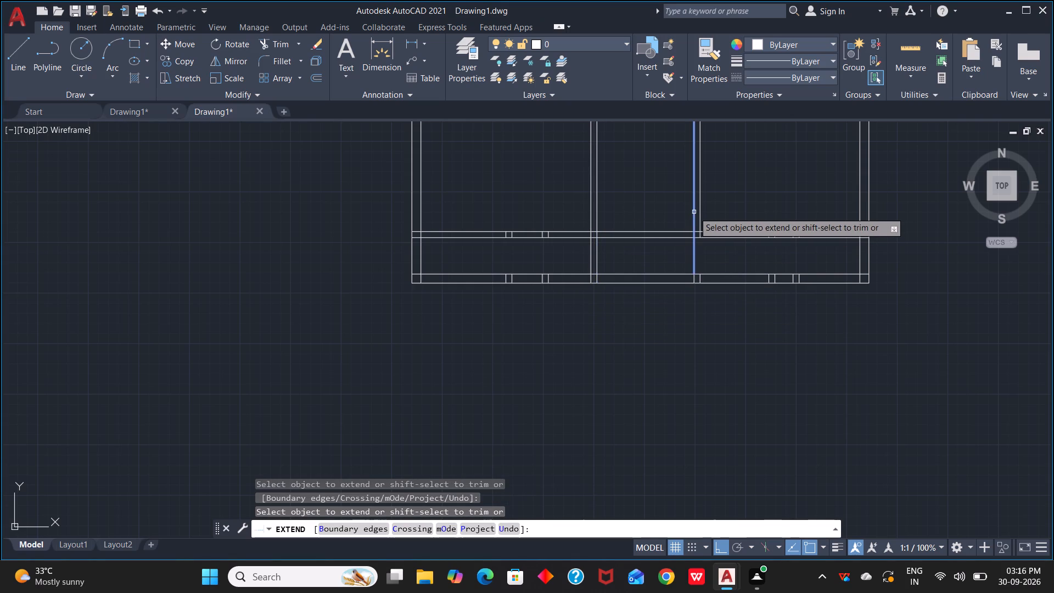
{"action": "left_click", "coordinate": [694, 212]}
{"action": "left_click", "coordinate": [700, 211]}
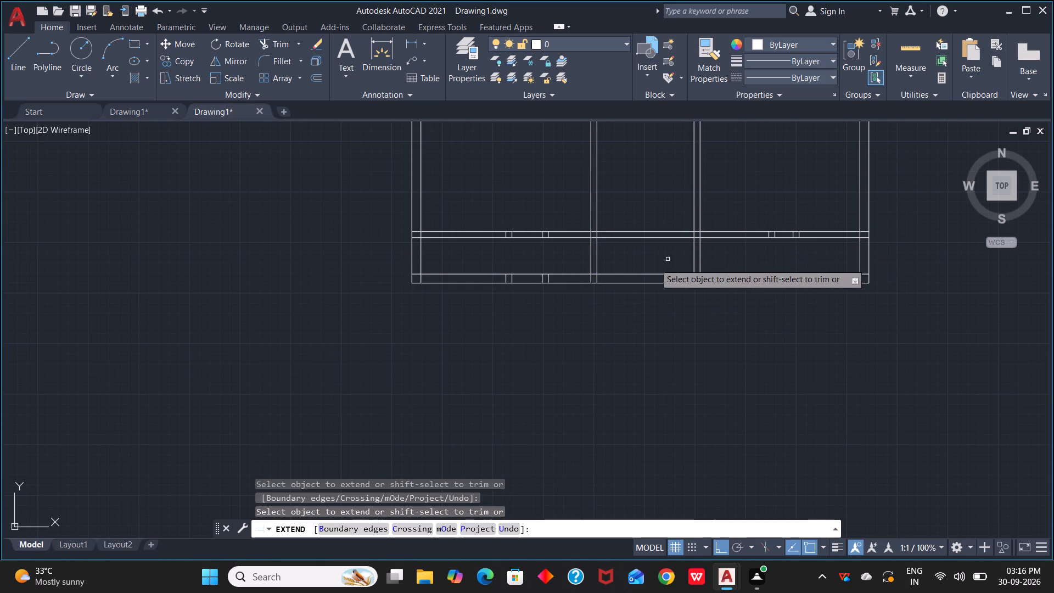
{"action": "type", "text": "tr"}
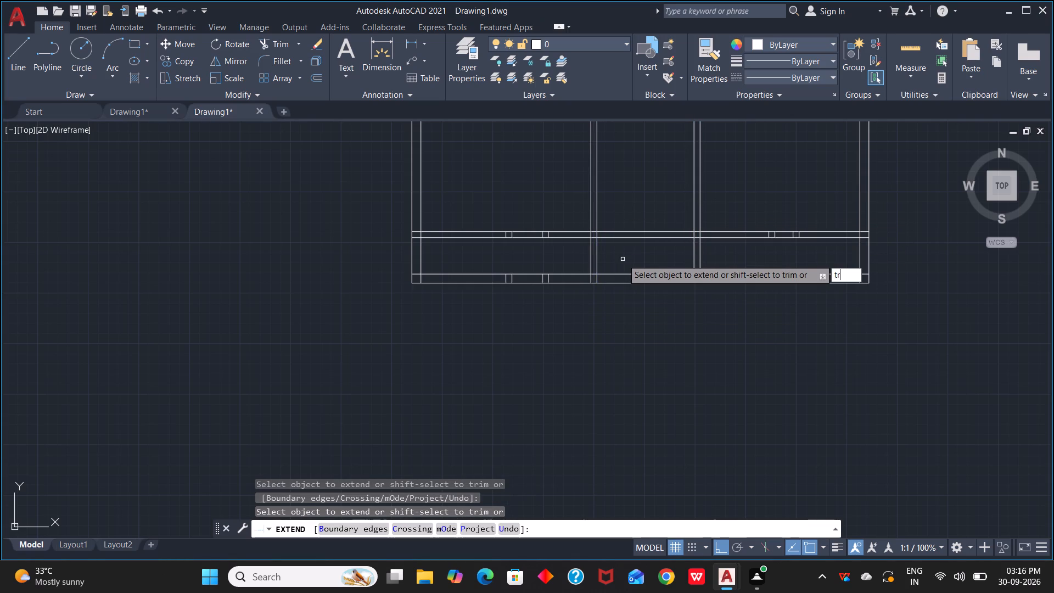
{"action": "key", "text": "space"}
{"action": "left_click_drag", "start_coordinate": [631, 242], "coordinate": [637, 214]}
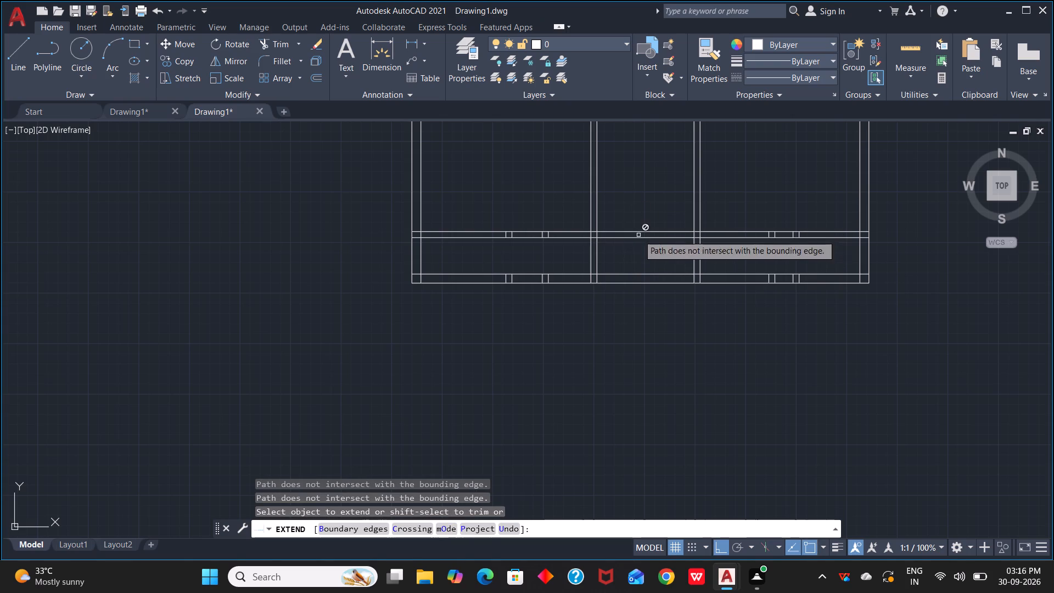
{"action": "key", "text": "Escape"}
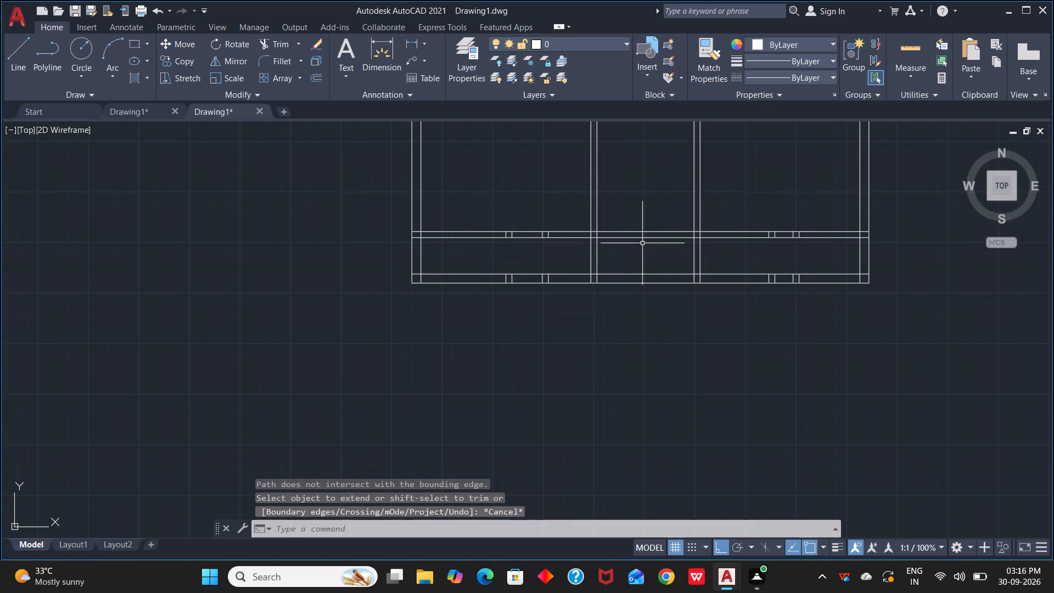
Trim away both lines of the lowest horizontal partition between the two central vertical partitions.
{"action": "key", "text": "t"}
{"action": "type", "text": "r"}
{"action": "key", "text": "space"}
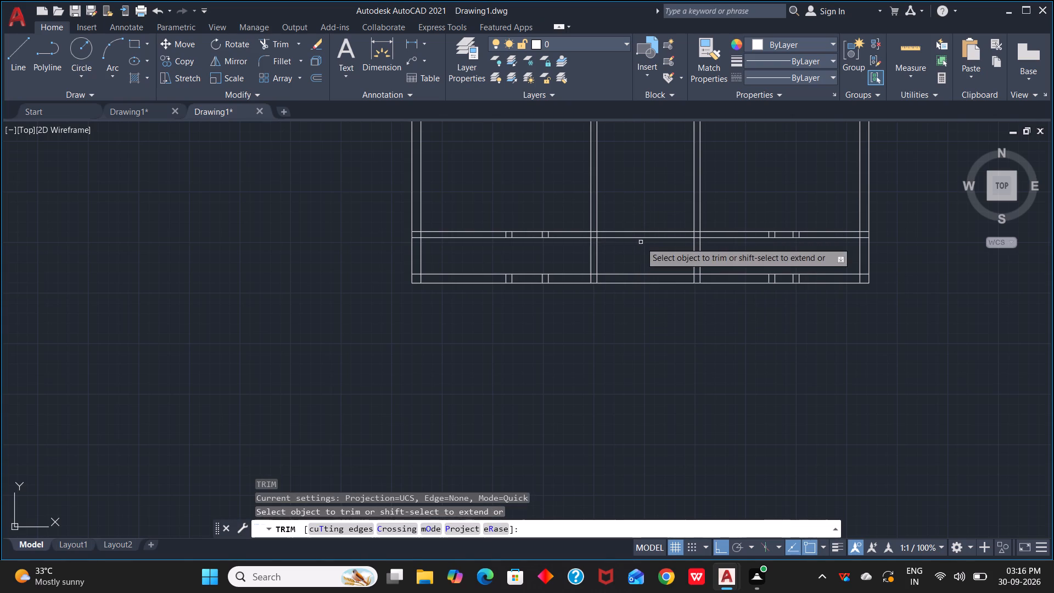
{"action": "left_click_drag", "start_coordinate": [643, 216], "coordinate": [642, 244]}
{"action": "scroll", "coordinate": [653, 238], "scroll_direction": "down", "scroll_amount": 1}
{"action": "middle_click_drag", "start_coordinate": [653, 238], "coordinate": [653, 237]}
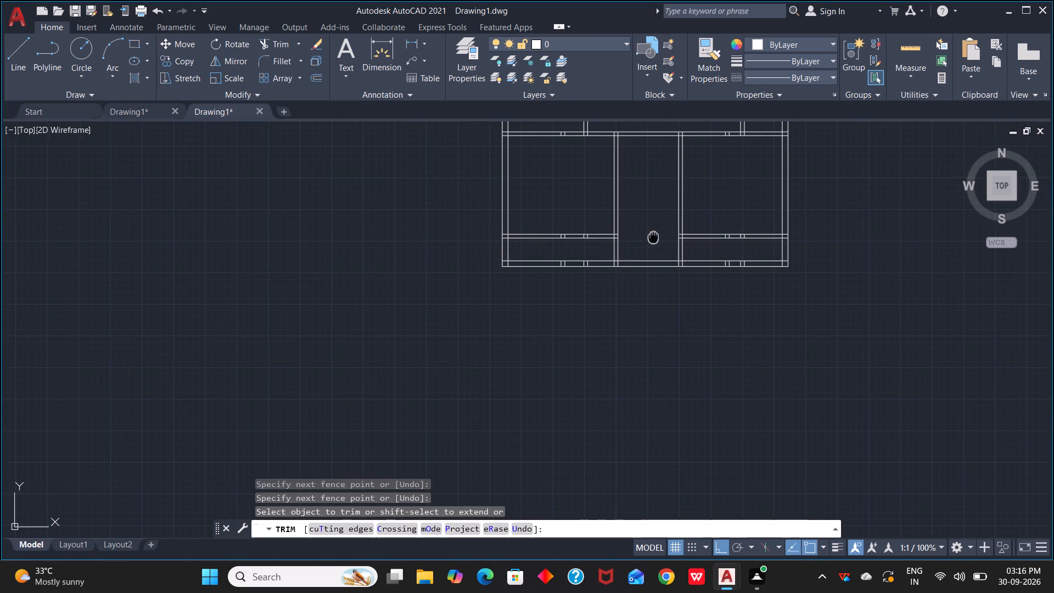
{"action": "middle_click_drag", "start_coordinate": [653, 237], "coordinate": [670, 241]}
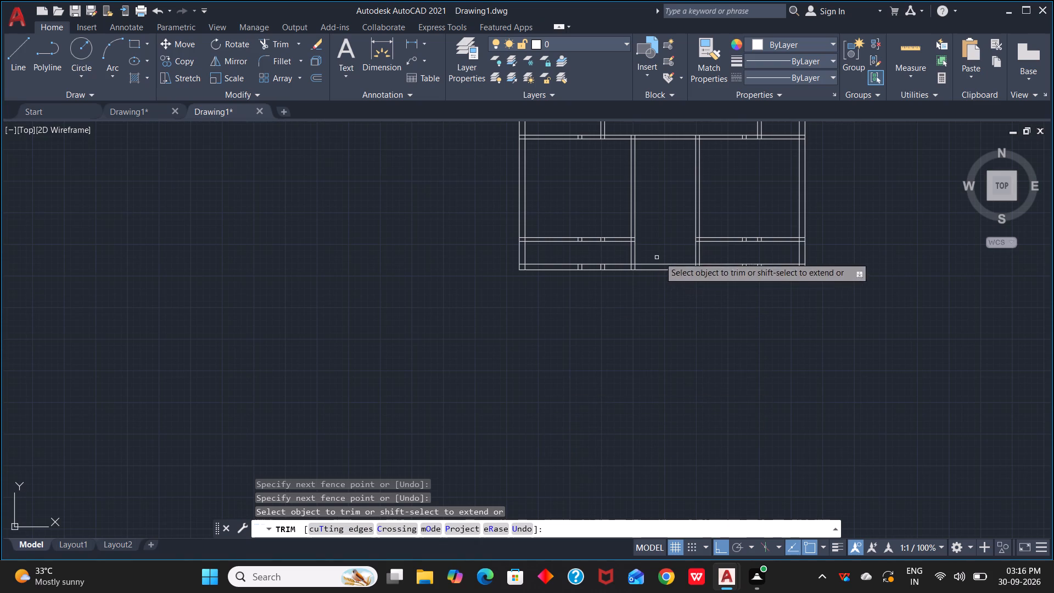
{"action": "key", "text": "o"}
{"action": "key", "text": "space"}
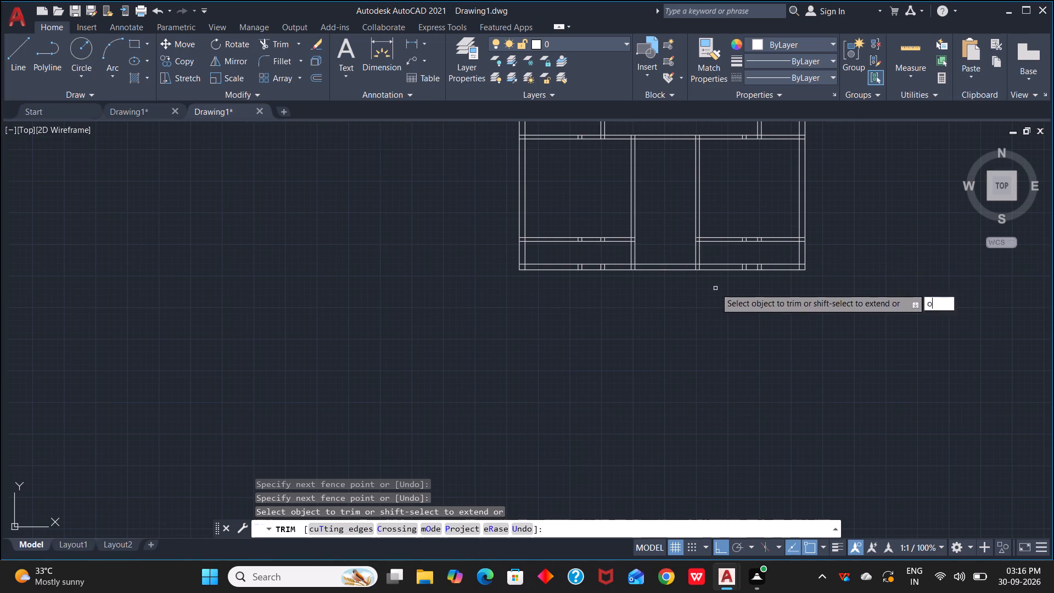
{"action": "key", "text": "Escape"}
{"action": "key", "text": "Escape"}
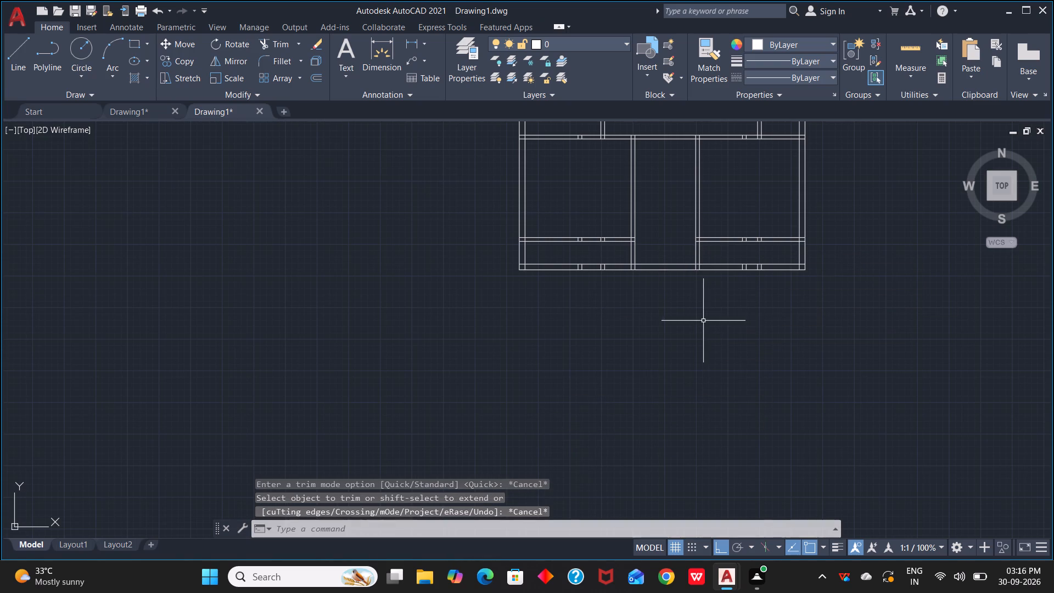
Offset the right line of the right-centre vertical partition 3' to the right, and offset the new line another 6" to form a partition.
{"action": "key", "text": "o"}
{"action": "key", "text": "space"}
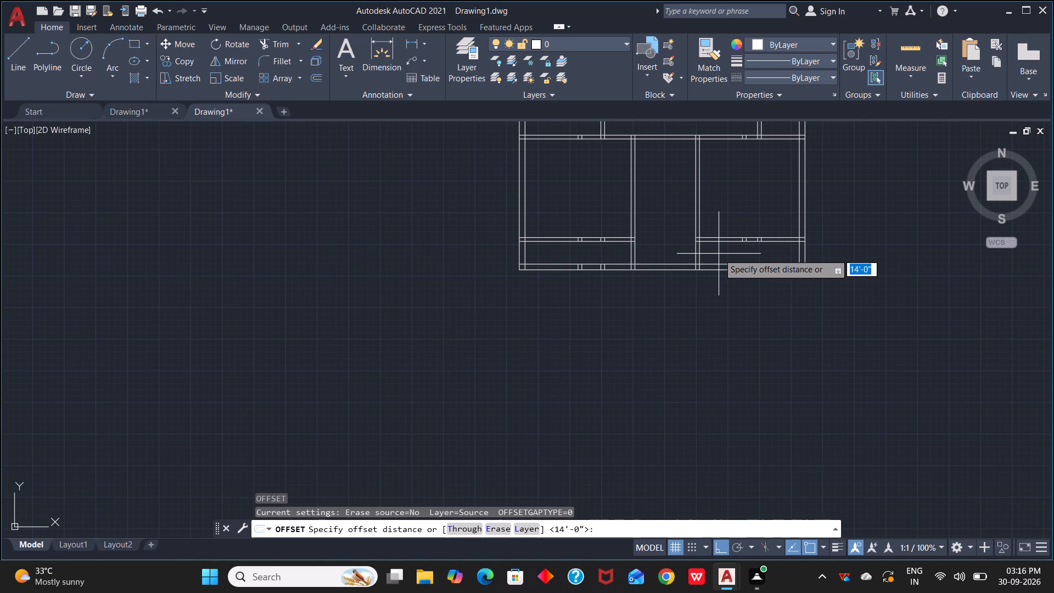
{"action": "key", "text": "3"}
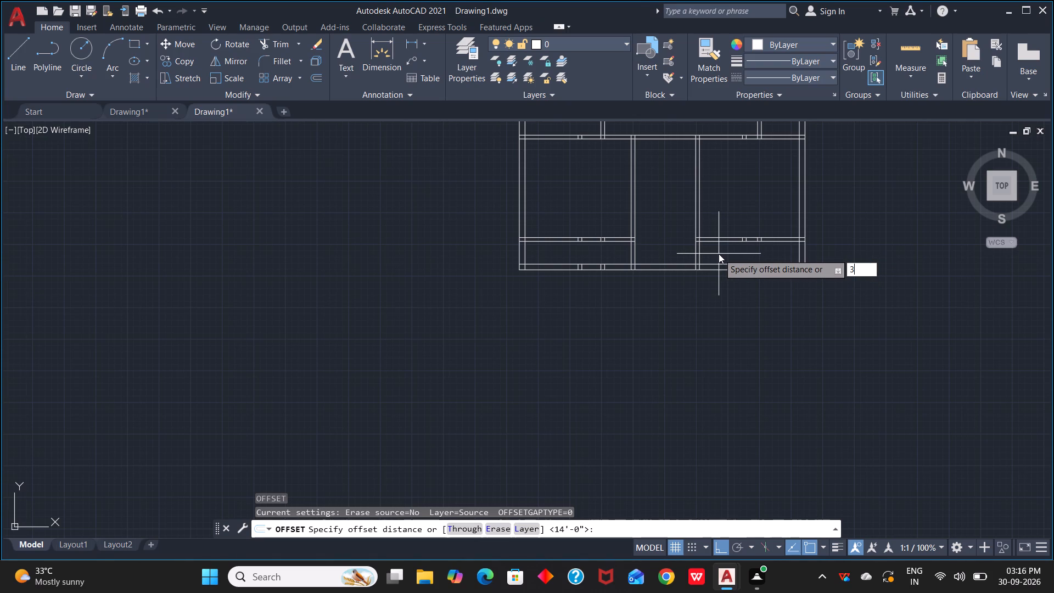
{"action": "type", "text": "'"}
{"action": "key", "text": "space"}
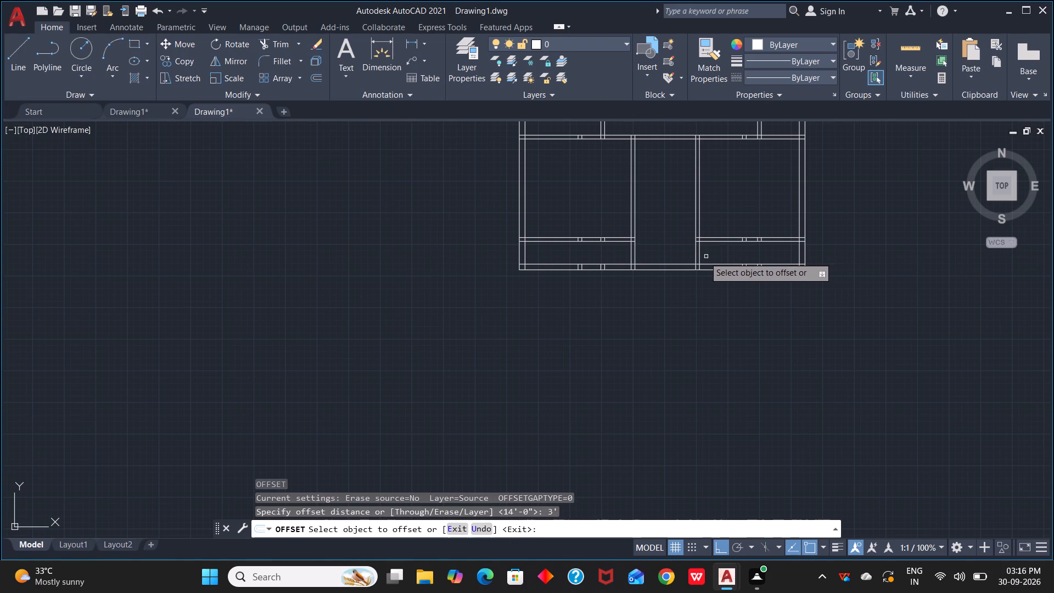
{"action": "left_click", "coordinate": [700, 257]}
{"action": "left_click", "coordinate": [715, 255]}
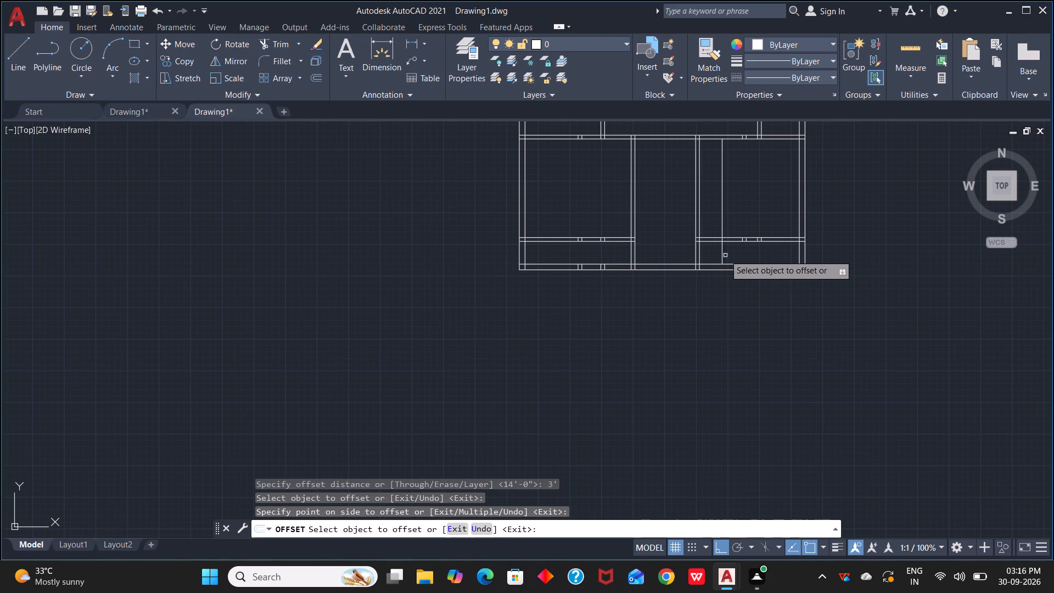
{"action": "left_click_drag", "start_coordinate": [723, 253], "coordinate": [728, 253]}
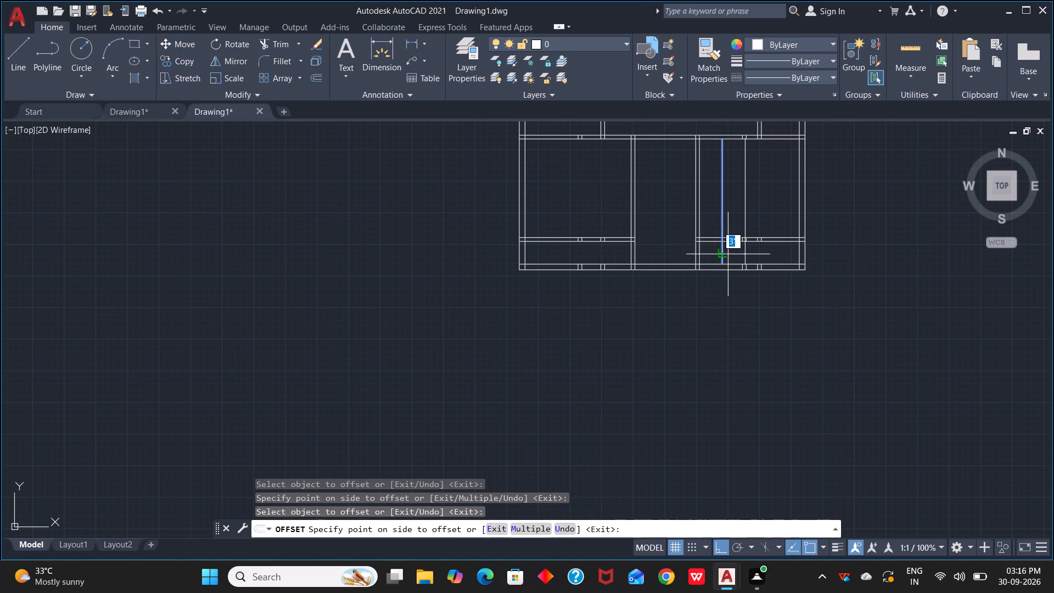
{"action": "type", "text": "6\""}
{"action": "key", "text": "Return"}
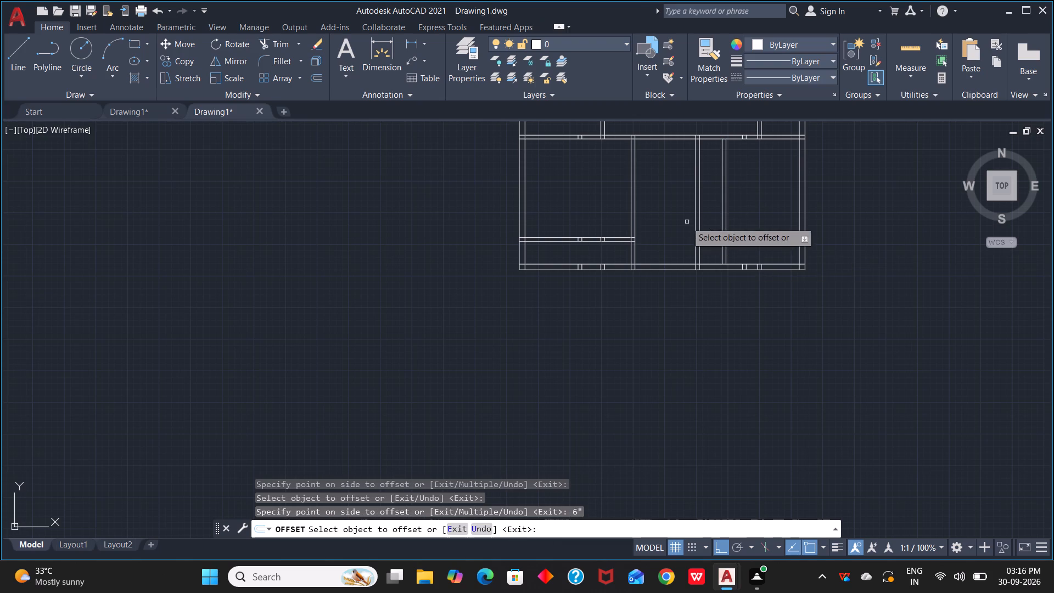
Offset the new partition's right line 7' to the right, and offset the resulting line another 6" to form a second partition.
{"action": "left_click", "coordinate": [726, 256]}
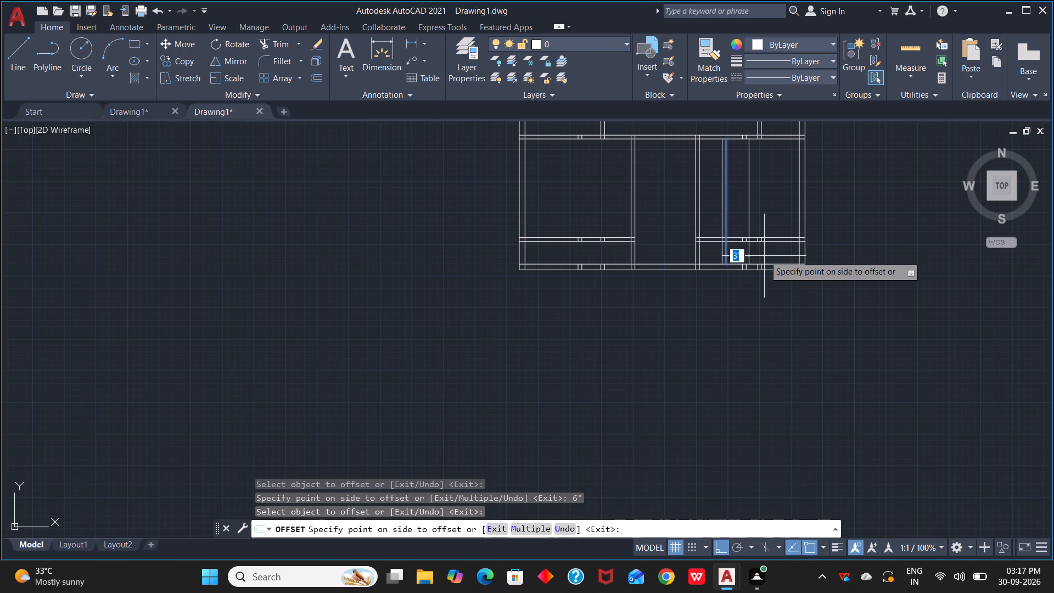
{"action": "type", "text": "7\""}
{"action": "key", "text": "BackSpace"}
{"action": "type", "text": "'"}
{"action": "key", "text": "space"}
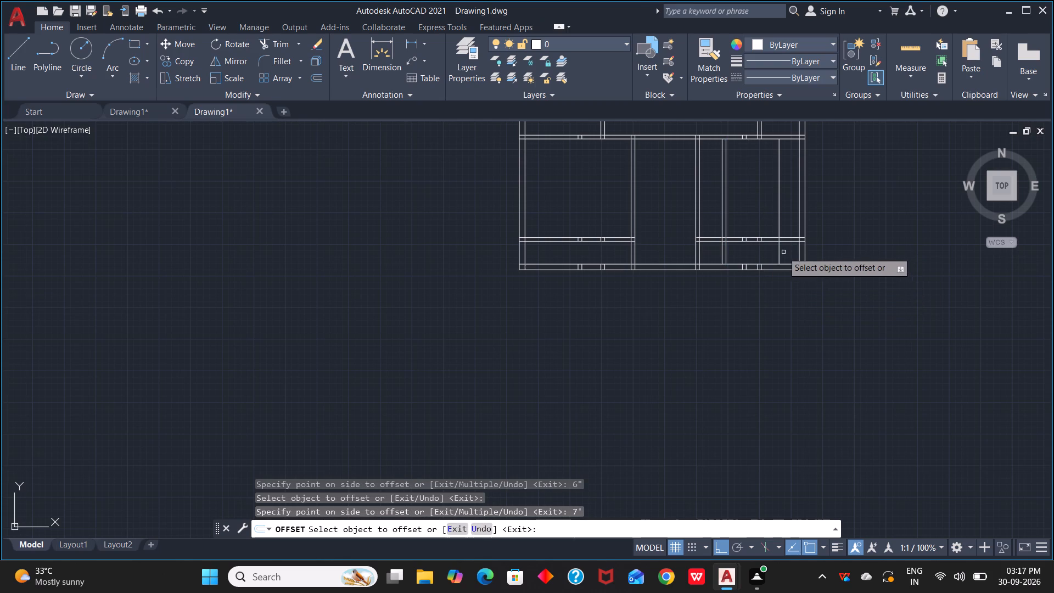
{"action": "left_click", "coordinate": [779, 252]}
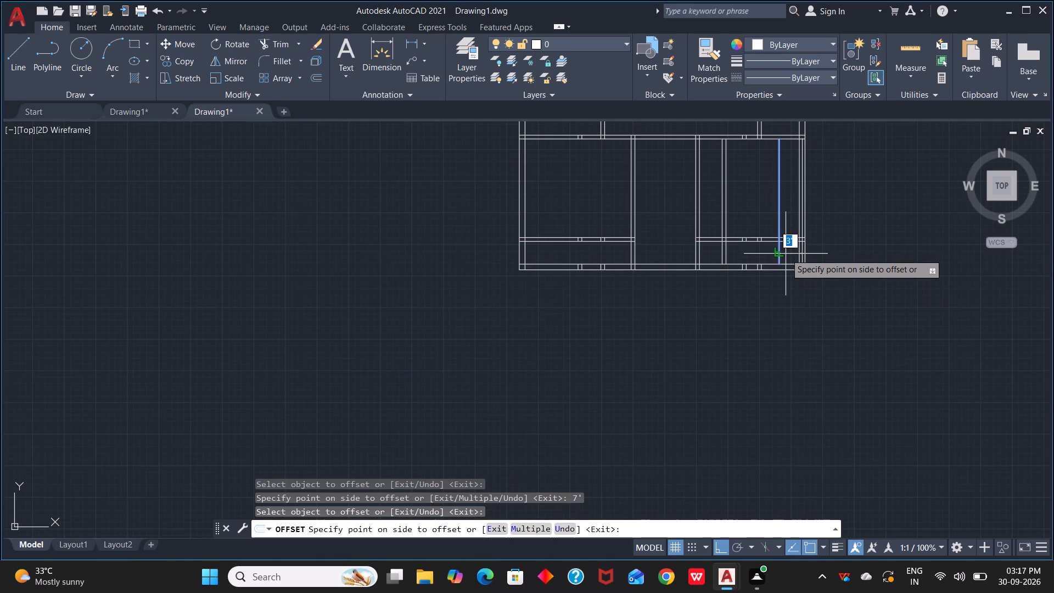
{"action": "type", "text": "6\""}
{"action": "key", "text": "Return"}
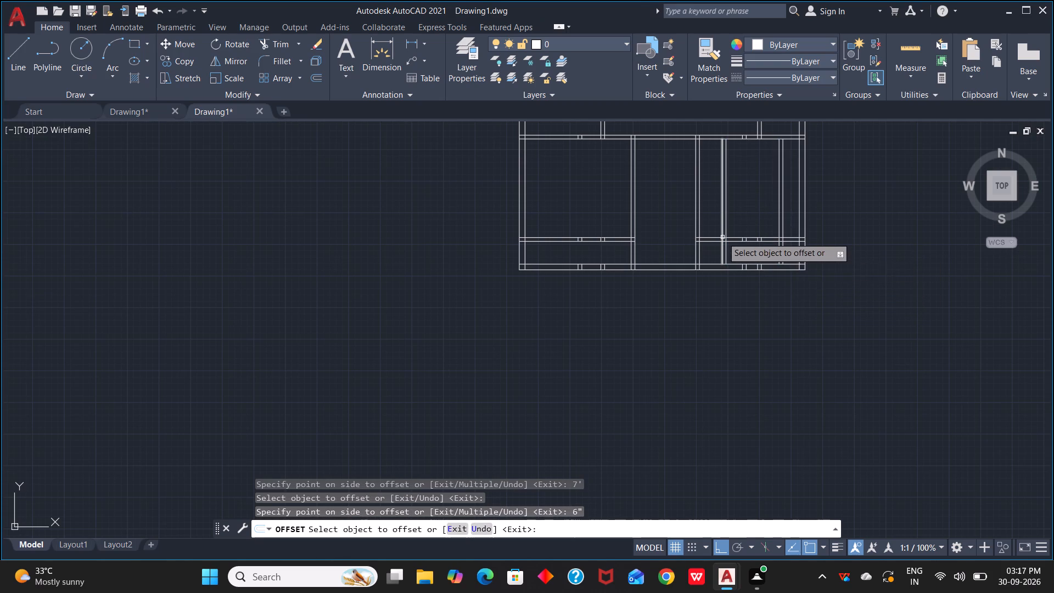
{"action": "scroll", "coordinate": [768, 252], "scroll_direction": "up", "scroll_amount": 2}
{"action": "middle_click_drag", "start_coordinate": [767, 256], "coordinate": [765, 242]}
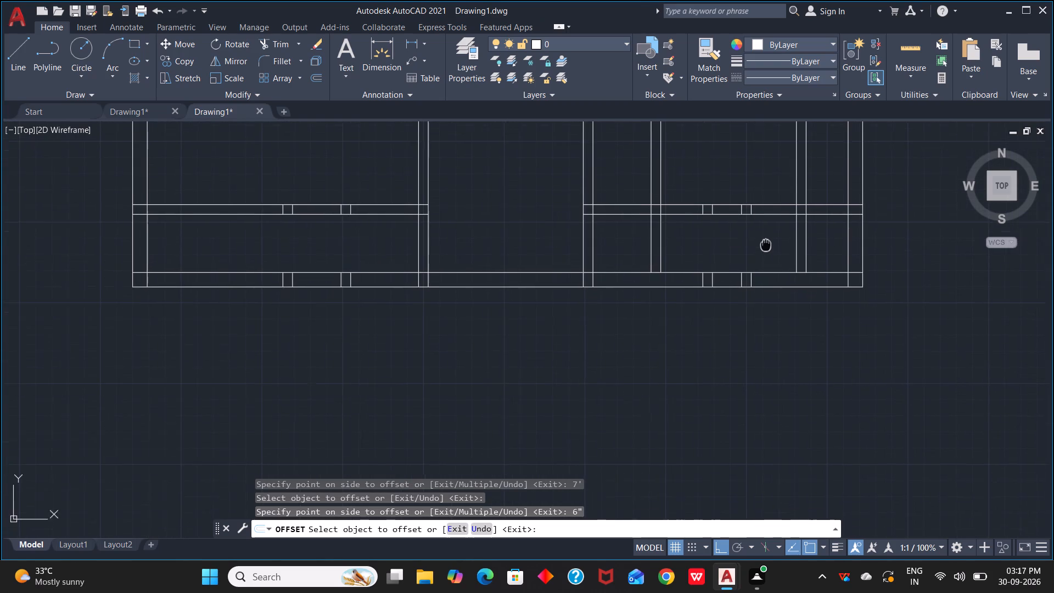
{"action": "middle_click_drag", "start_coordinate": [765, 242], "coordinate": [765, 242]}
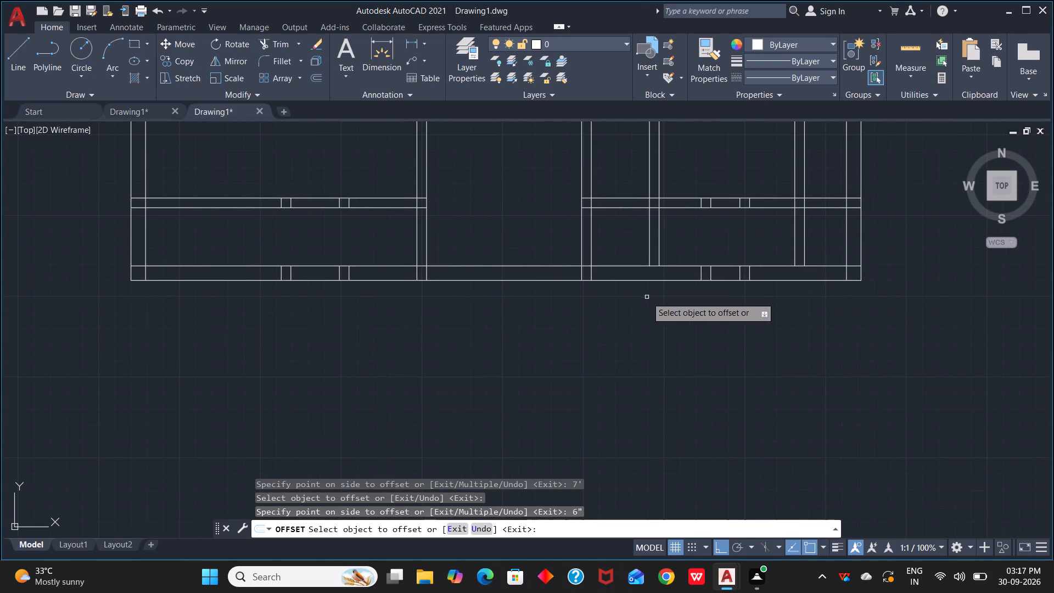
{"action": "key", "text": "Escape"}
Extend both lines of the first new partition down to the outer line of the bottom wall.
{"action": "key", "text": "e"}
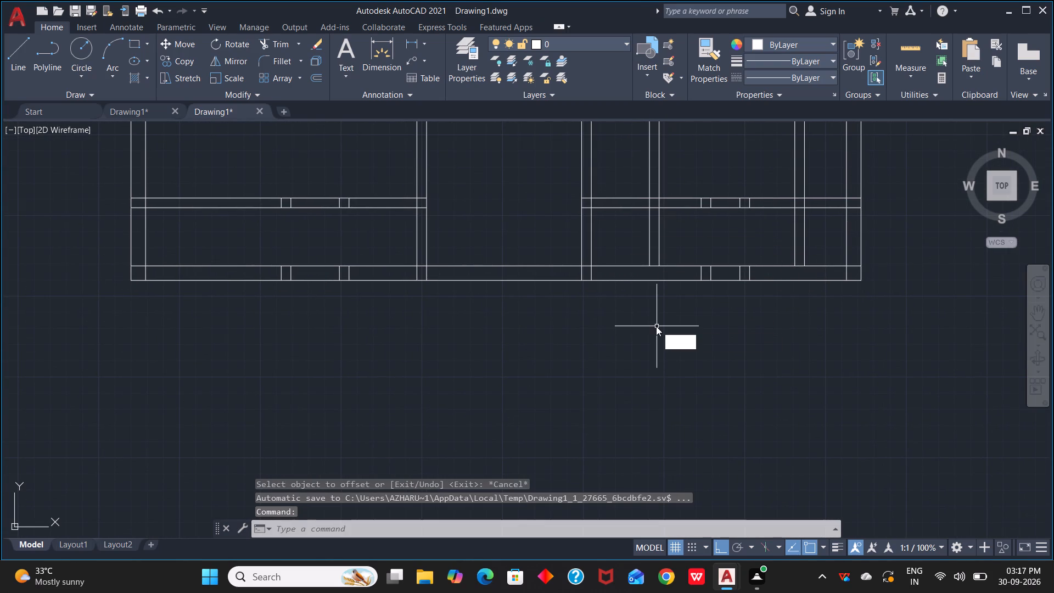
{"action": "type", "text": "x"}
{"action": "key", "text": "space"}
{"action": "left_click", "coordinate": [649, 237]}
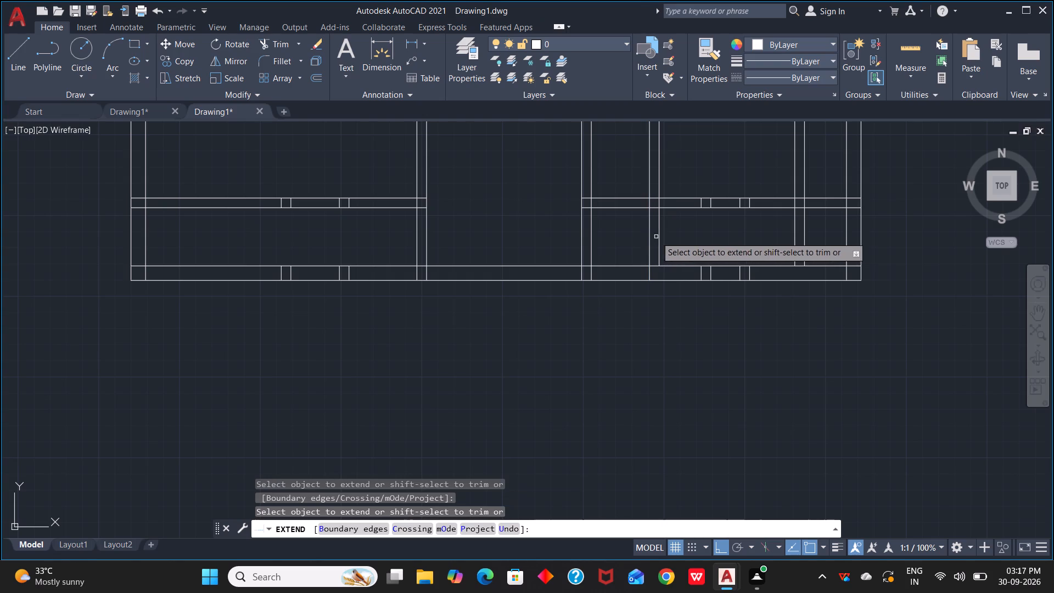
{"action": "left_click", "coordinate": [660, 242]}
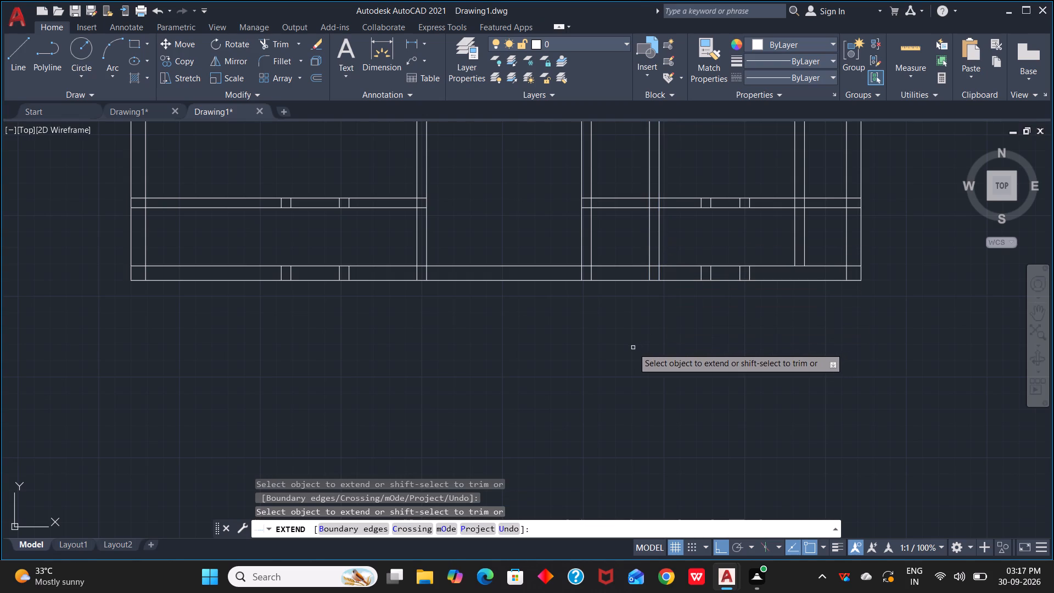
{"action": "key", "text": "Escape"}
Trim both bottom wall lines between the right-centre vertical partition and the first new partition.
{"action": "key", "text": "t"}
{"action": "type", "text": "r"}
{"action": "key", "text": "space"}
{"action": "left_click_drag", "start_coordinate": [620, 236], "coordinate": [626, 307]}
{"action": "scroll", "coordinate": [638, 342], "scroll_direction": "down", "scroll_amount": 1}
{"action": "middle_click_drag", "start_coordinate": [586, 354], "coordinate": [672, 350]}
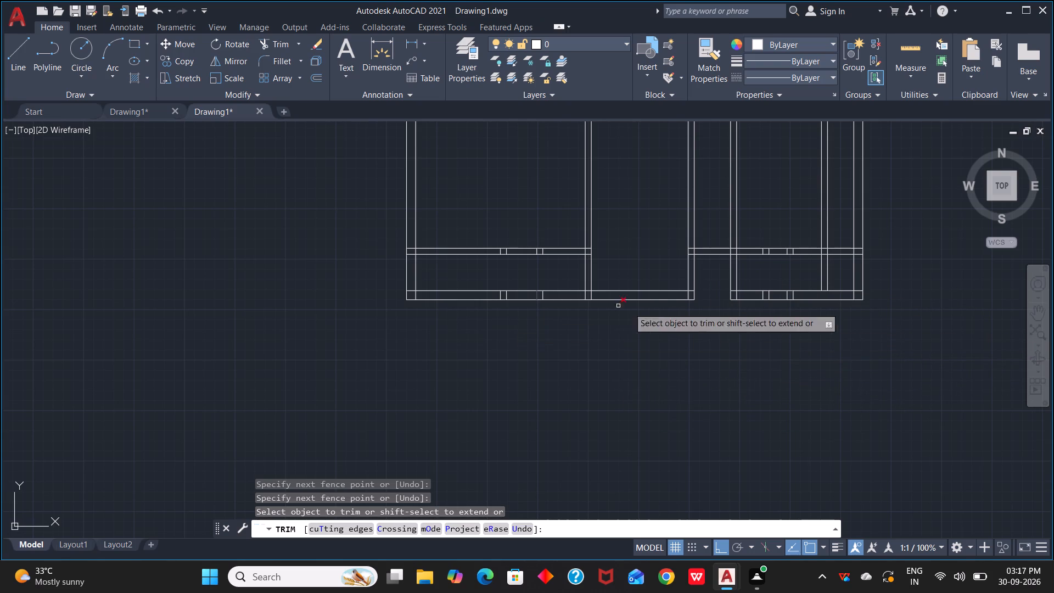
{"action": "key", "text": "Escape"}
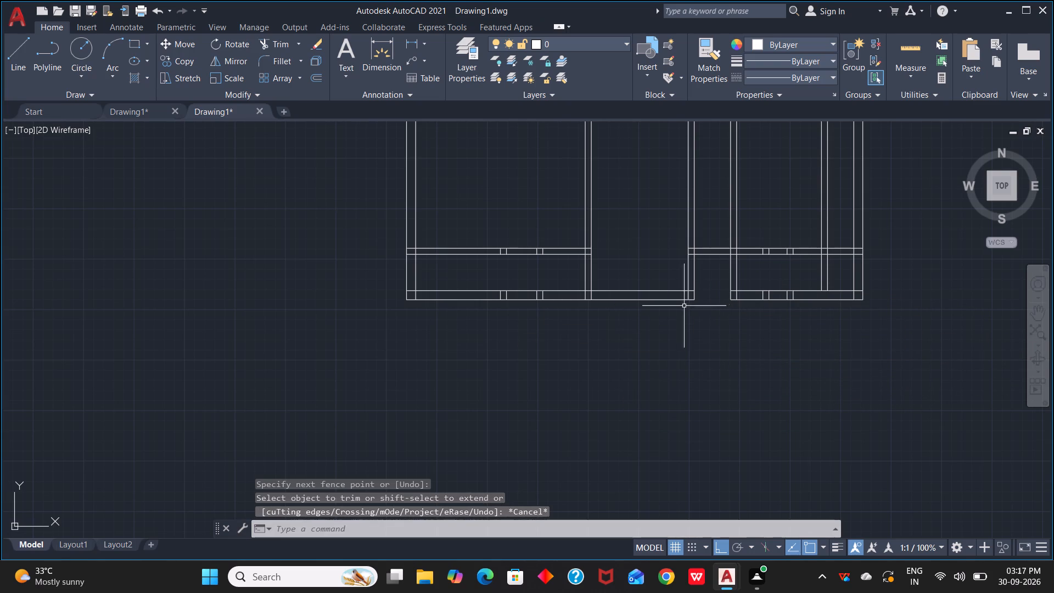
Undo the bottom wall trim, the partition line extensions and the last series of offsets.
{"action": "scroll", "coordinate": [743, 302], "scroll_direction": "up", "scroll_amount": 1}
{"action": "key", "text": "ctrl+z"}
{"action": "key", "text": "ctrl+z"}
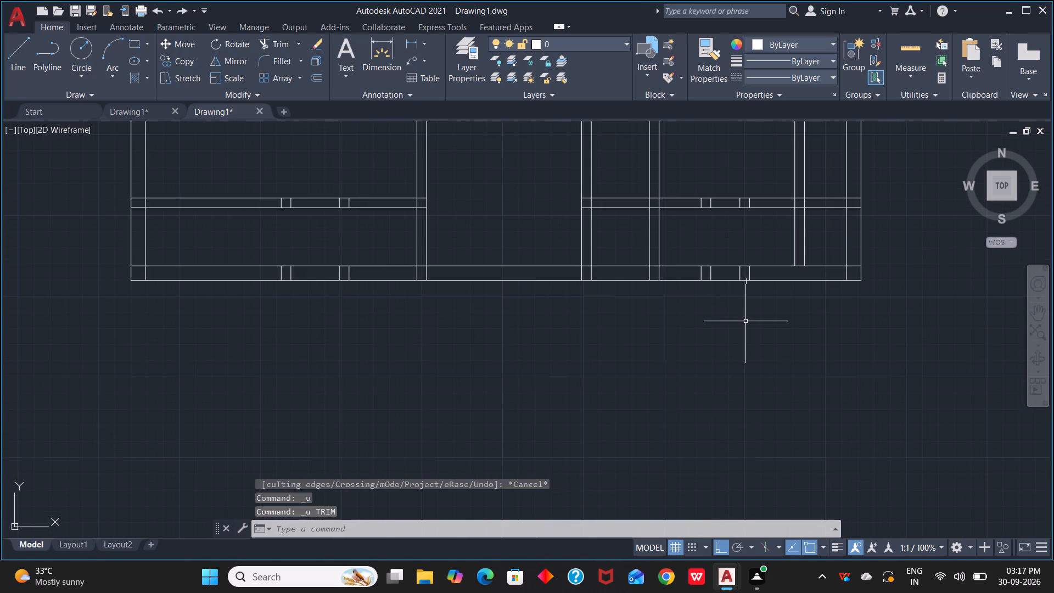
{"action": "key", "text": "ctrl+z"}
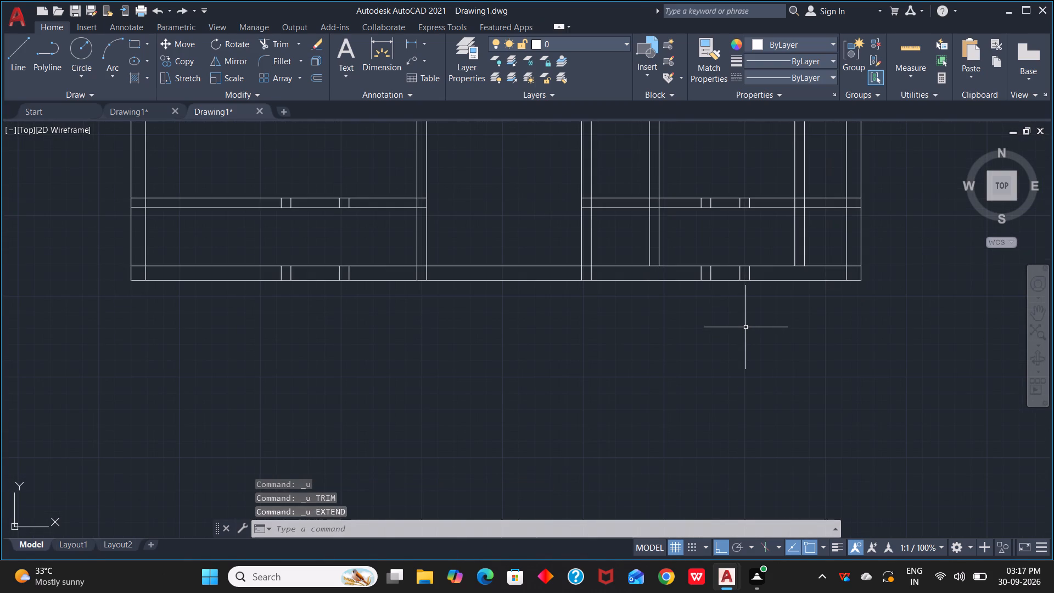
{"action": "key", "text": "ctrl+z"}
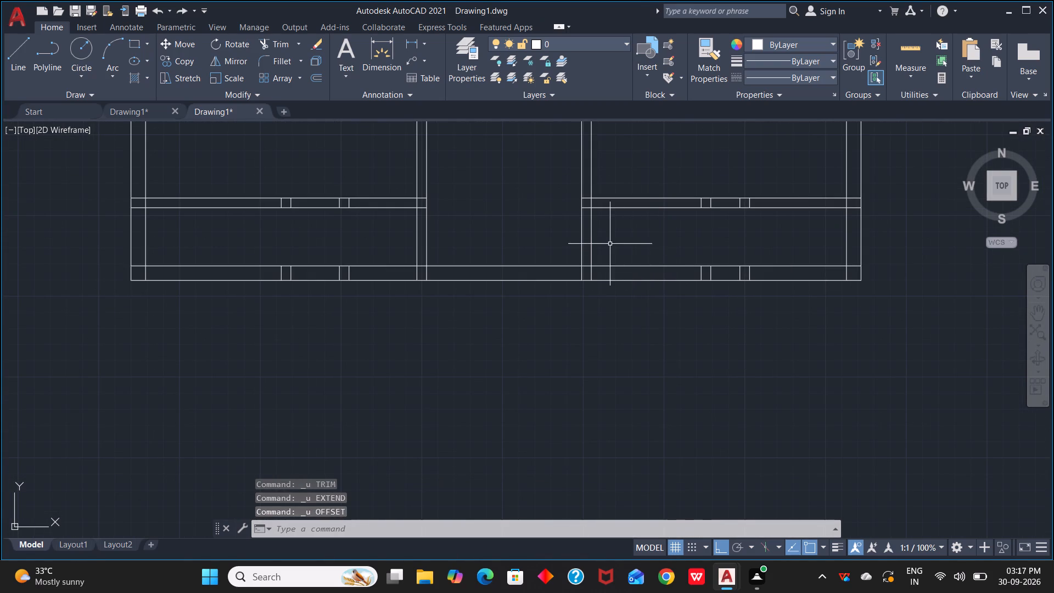
Offset the right line of the right-centre vertical partition 2' to the right, and offset the new line another 6" to form a partition.
{"action": "key", "text": "o"}
{"action": "key", "text": "space"}
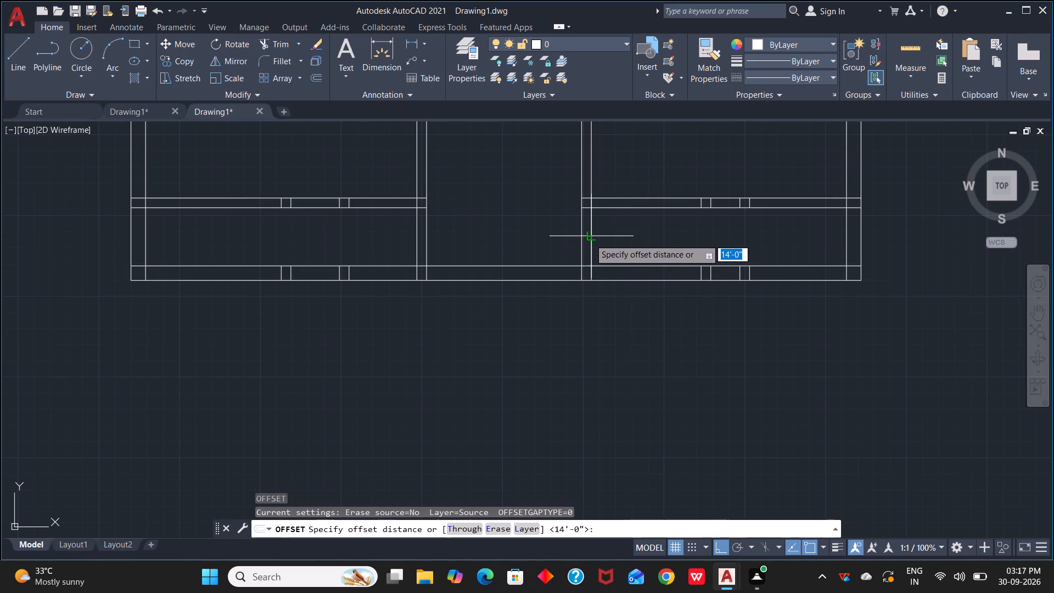
{"action": "type", "text": "2\""}
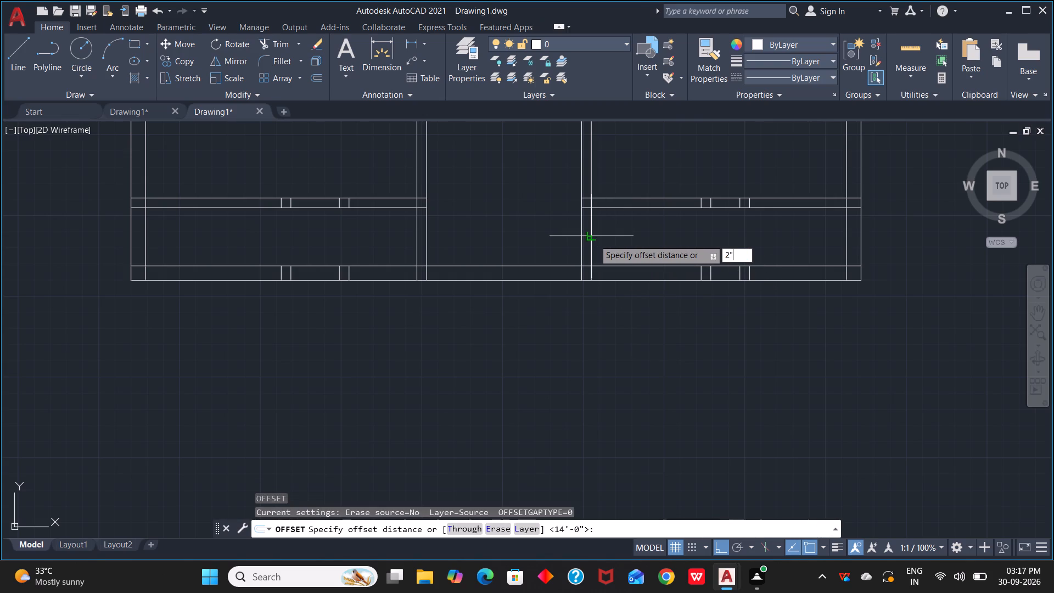
{"action": "key", "text": "BackSpace"}
{"action": "type", "text": "'"}
{"action": "key", "text": "space"}
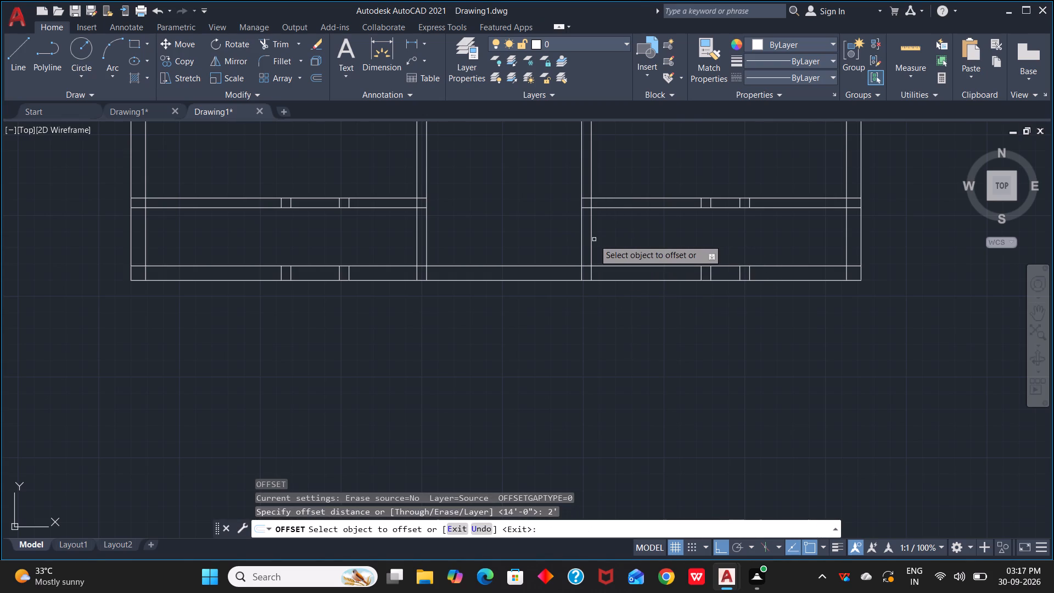
{"action": "left_click", "coordinate": [590, 245]}
{"action": "left_click", "coordinate": [630, 250]}
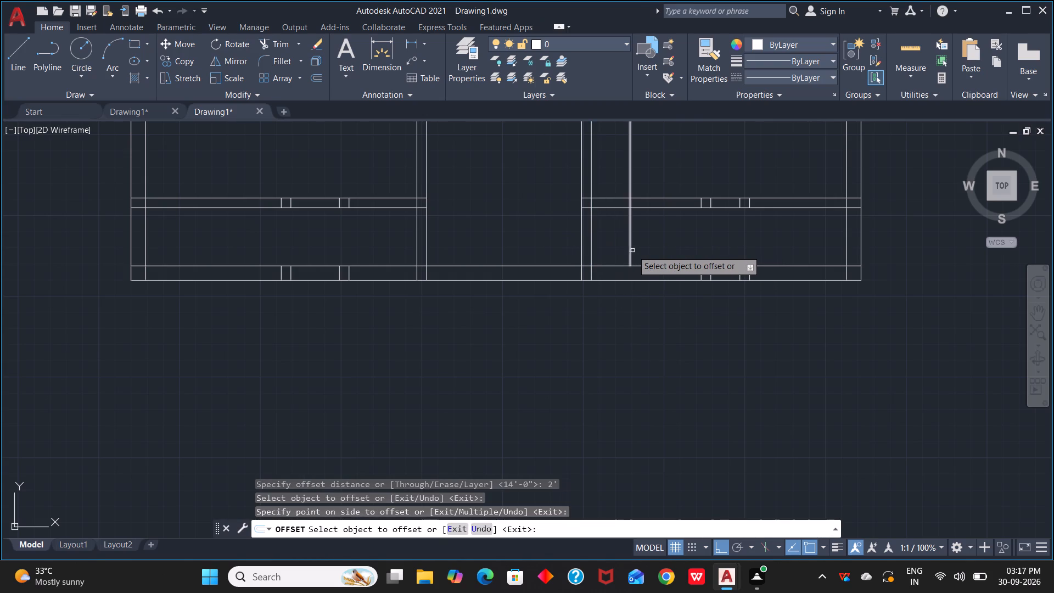
{"action": "left_click", "coordinate": [632, 250]}
{"action": "left_click", "coordinate": [630, 250]}
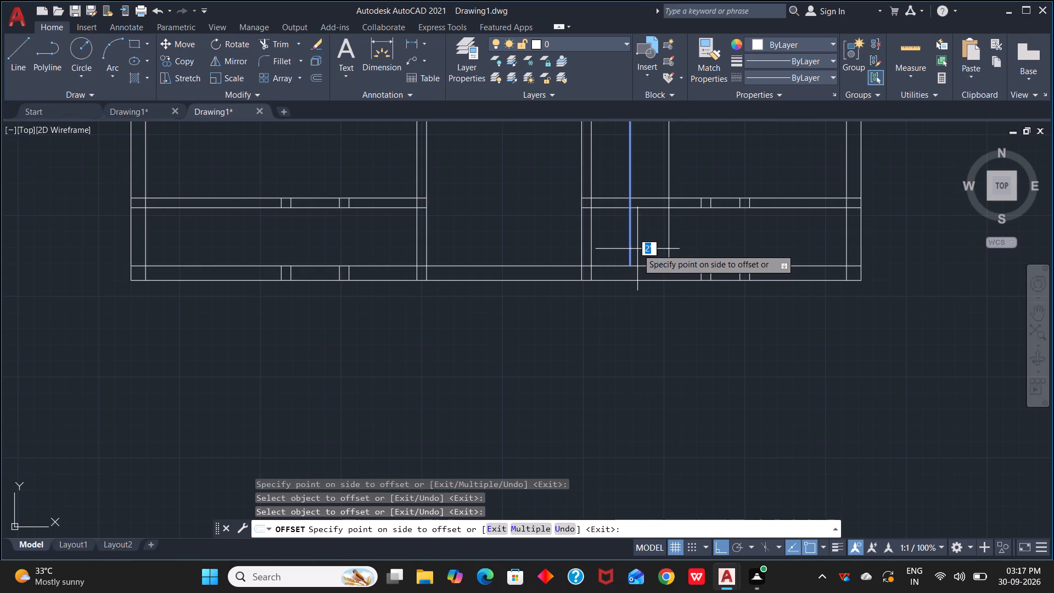
{"action": "type", "text": "6\""}
{"action": "key", "text": "Return"}
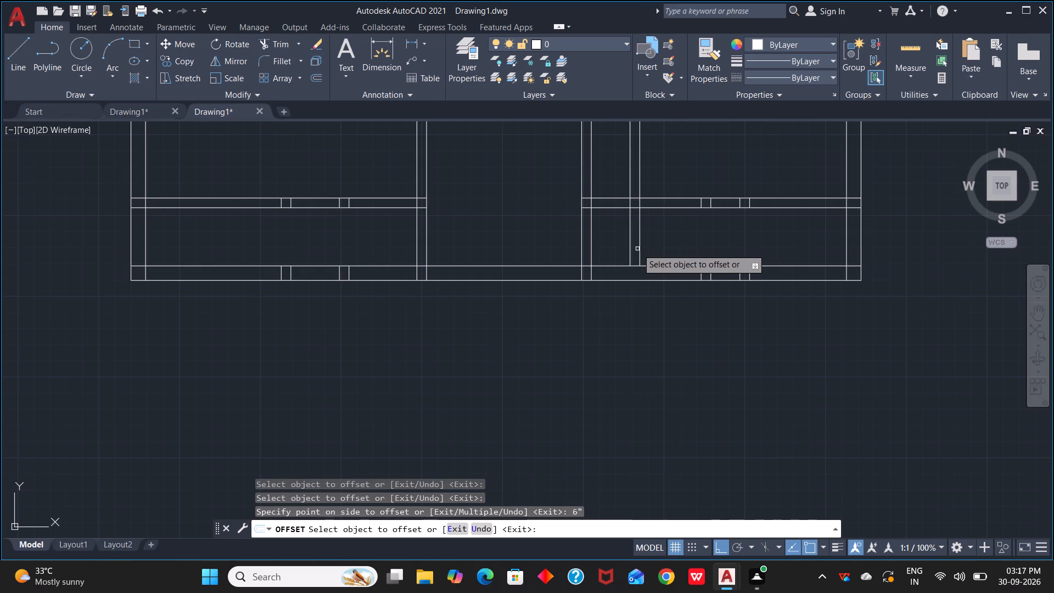
Offset the right line of the first new partition 7' to the right, and offset that new line another 6" to form a second partition.
{"action": "left_click", "coordinate": [641, 249]}
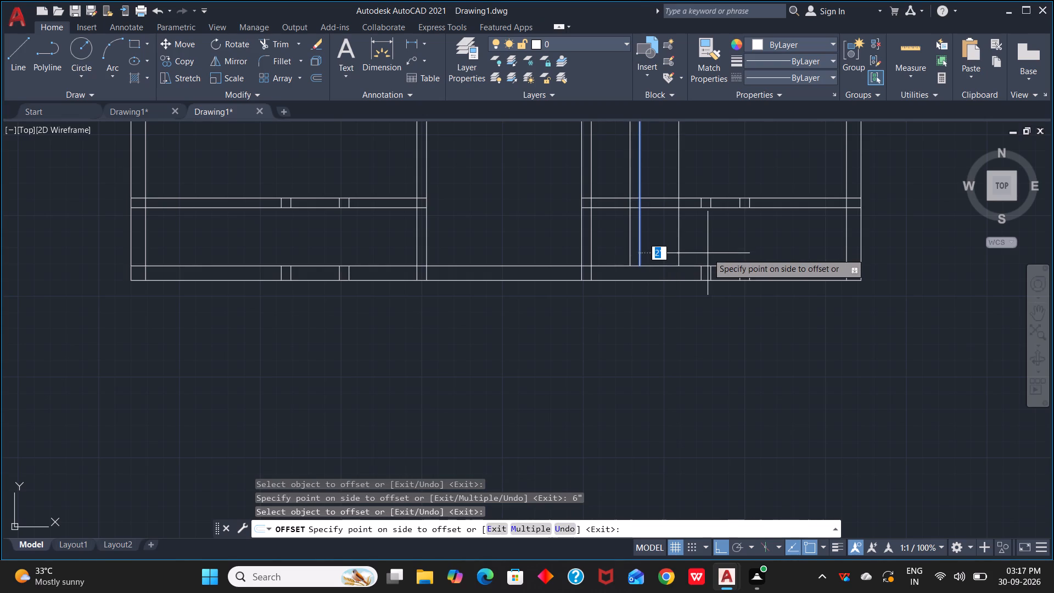
{"action": "type", "text": "7'"}
{"action": "key", "text": "space"}
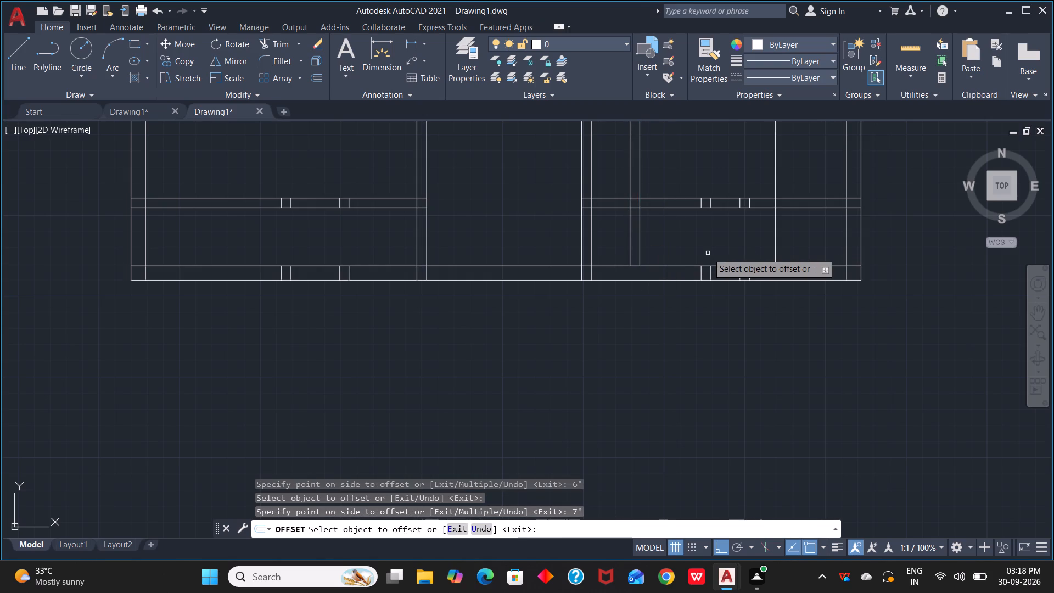
{"action": "type", "text": "6\""}
{"action": "key", "text": "space"}
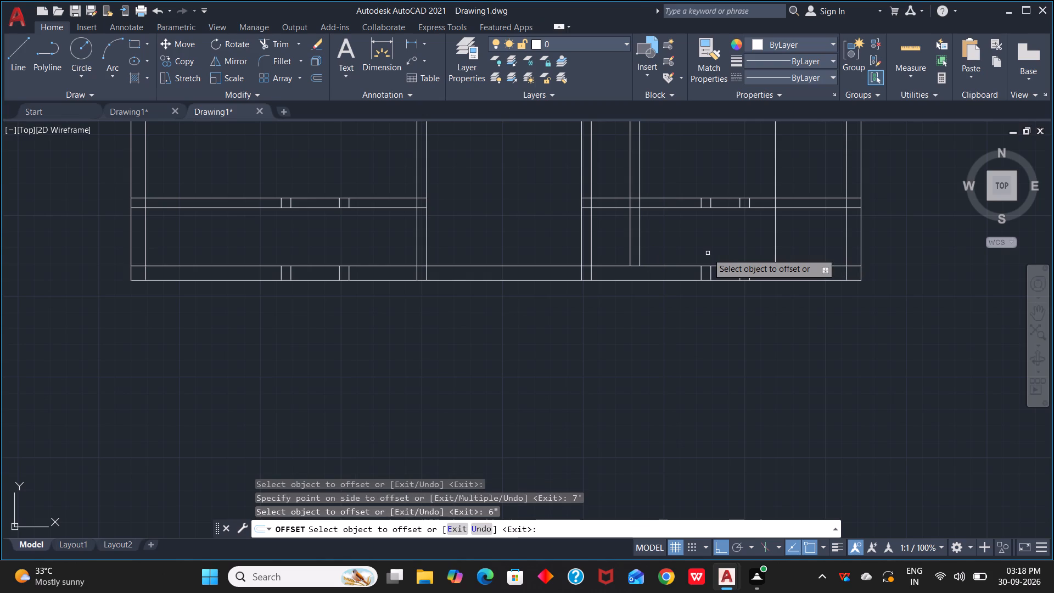
{"action": "left_click", "coordinate": [772, 237]}
{"action": "left_click", "coordinate": [775, 238]}
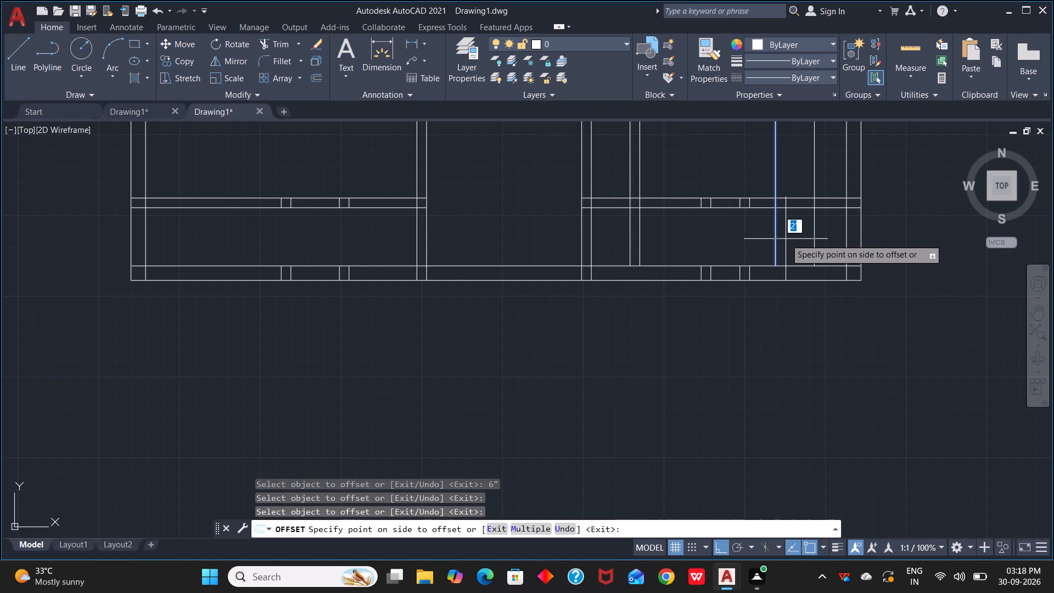
{"action": "type", "text": "6\""}
{"action": "key", "text": "Return"}
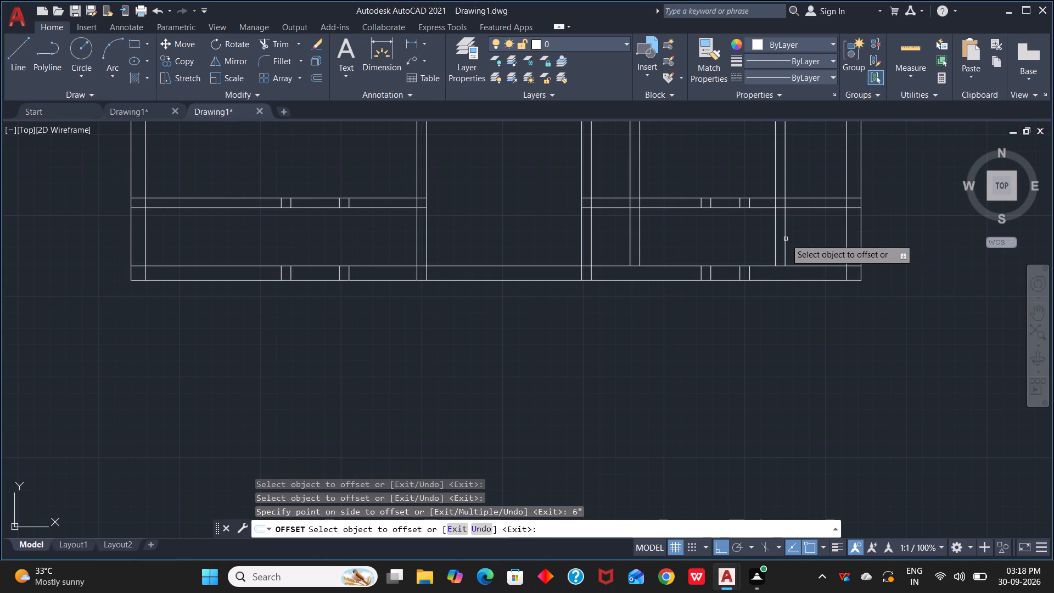
{"action": "key", "text": "Escape"}
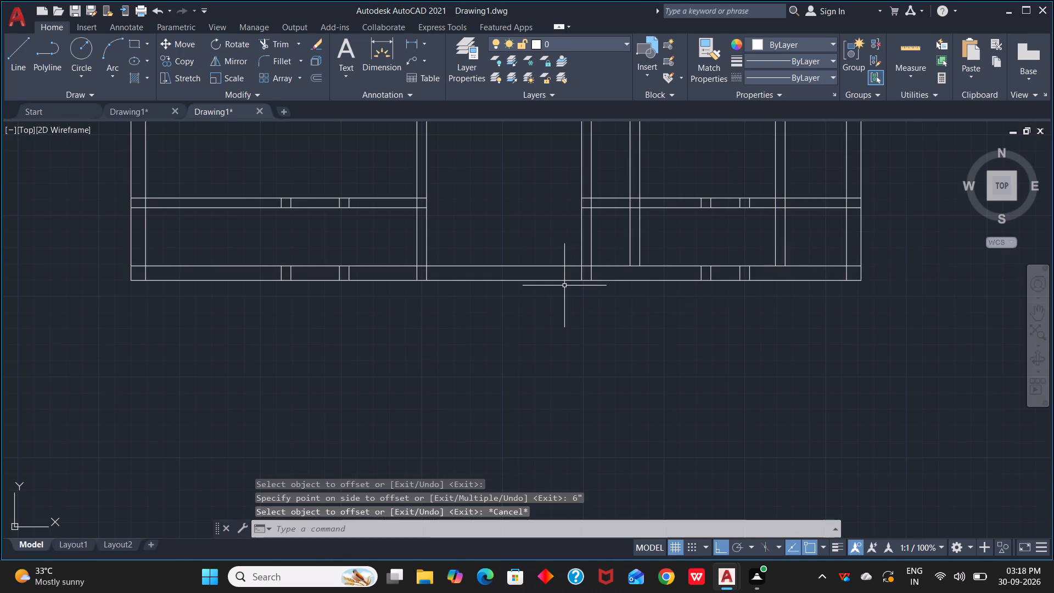
Extend both lines of the first and second new partitions down to the outer line of the bottom wall.
{"action": "type", "text": "ex"}
{"action": "key", "text": "space"}
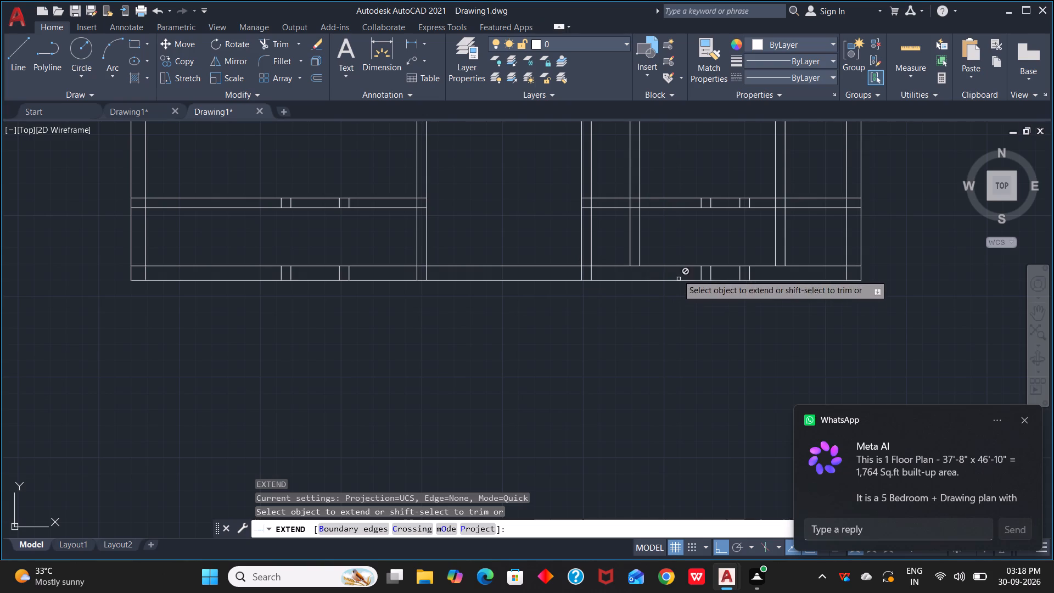
{"action": "left_click", "coordinate": [641, 253]}
{"action": "left_click", "coordinate": [630, 256]}
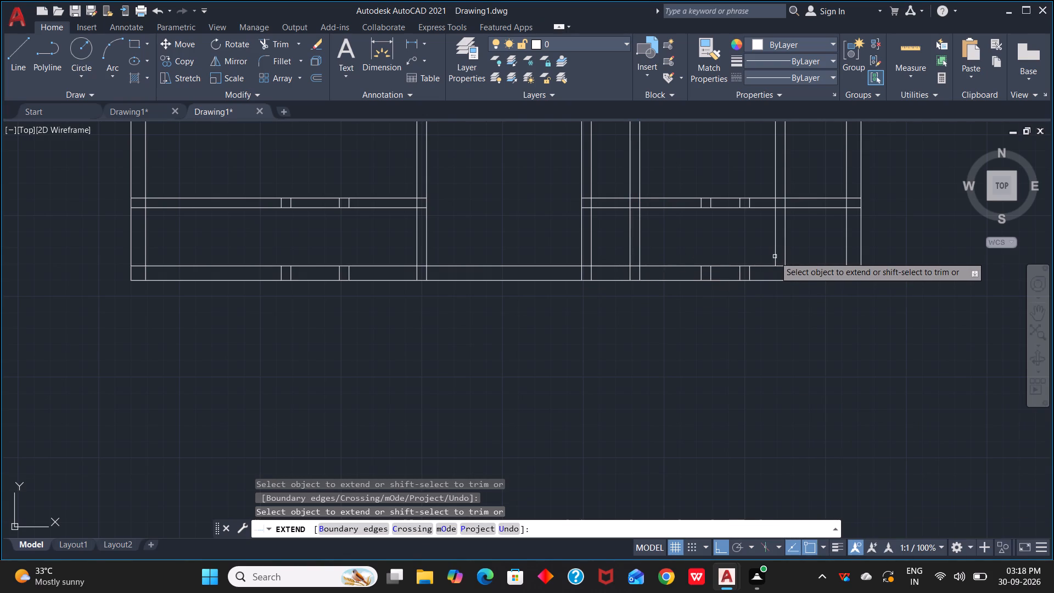
{"action": "left_click", "coordinate": [775, 256]}
{"action": "left_click", "coordinate": [786, 256]}
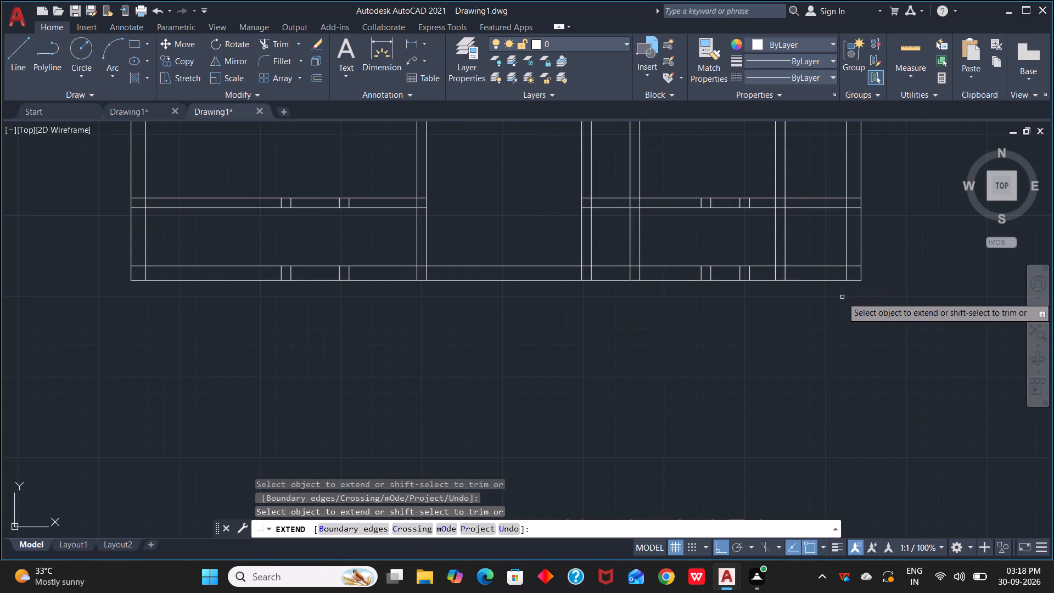
{"action": "key", "text": "Escape"}
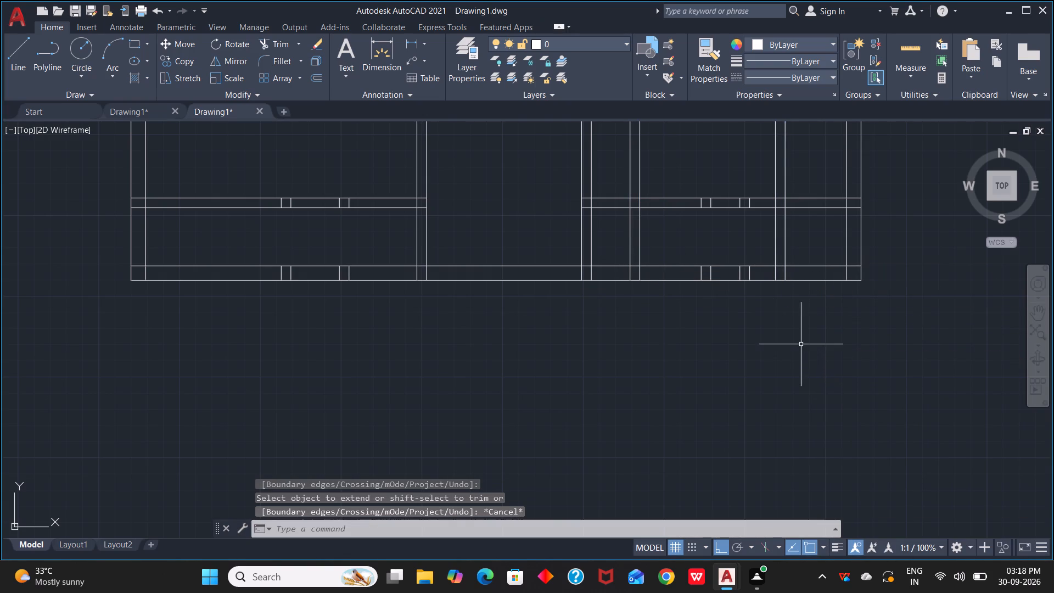
Trim both bottom wall lines between the right-centre vertical partition and the first new partition.
{"action": "key", "text": "t"}
{"action": "key", "text": "r"}
{"action": "key", "text": "space"}
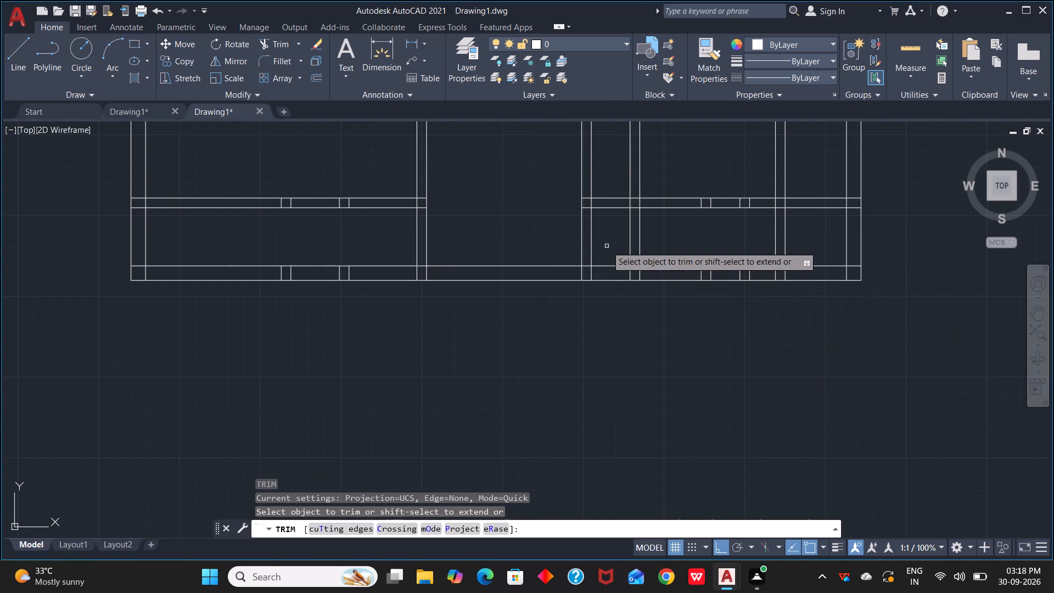
{"action": "left_click_drag", "start_coordinate": [607, 246], "coordinate": [625, 328]}
Trim the crossing line pieces and wall junctions inside the bottom wall, right outer wall and lower-right horizontal partition, through to the right-centre partition.
{"action": "left_click_drag", "start_coordinate": [635, 259], "coordinate": [745, 277]}
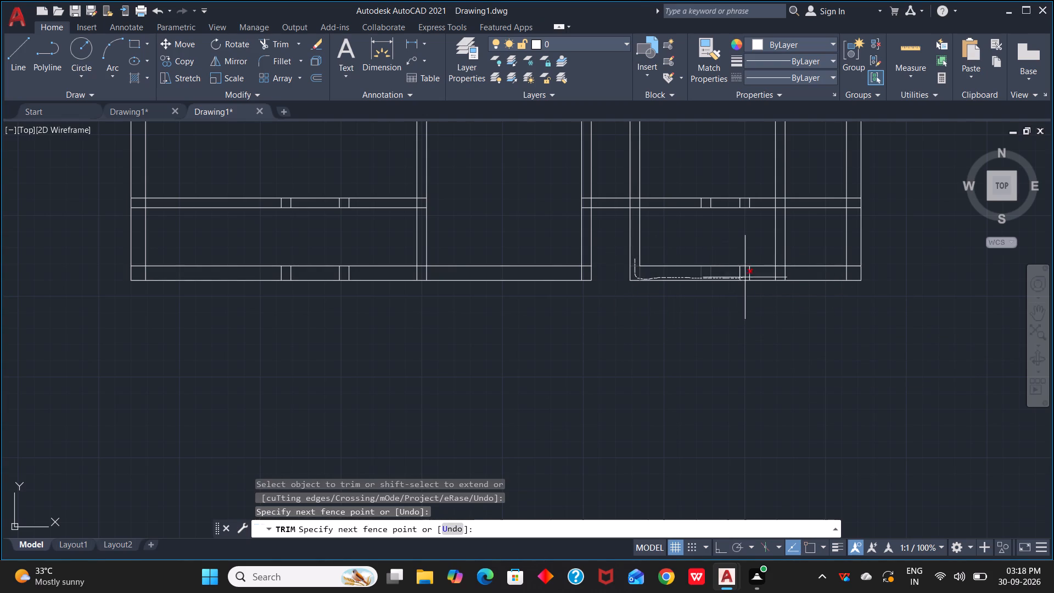
{"action": "left_click_drag", "start_coordinate": [745, 277], "coordinate": [855, 254]}
{"action": "left_click_drag", "start_coordinate": [855, 254], "coordinate": [854, 191]}
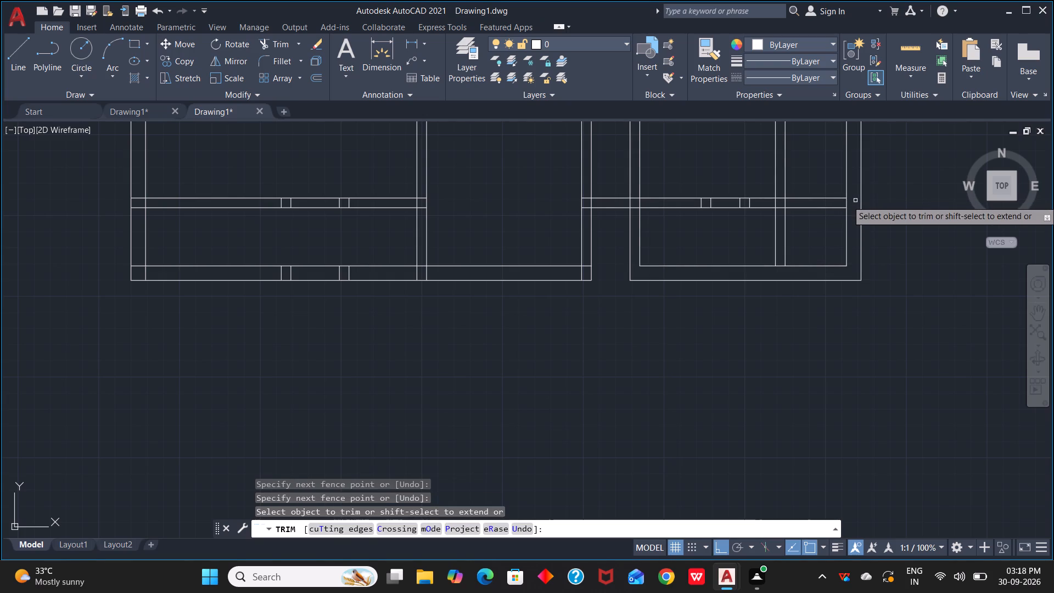
{"action": "left_click_drag", "start_coordinate": [855, 200], "coordinate": [841, 202]}
{"action": "left_click_drag", "start_coordinate": [828, 204], "coordinate": [760, 204]}
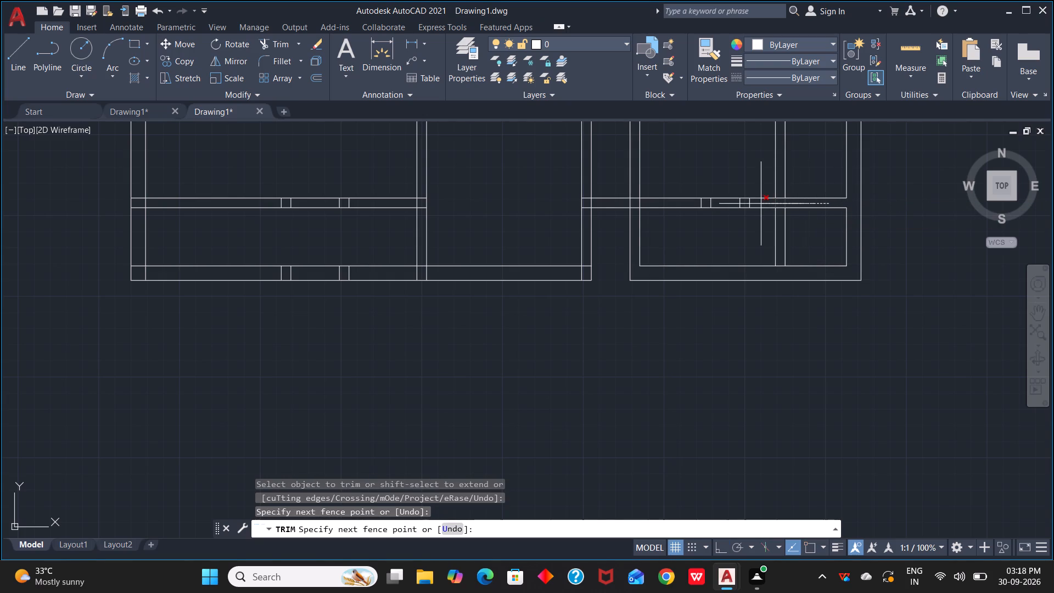
{"action": "left_click_drag", "start_coordinate": [760, 204], "coordinate": [633, 202]}
{"action": "left_click_drag", "start_coordinate": [633, 202], "coordinate": [584, 195]}
{"action": "left_click_drag", "start_coordinate": [586, 205], "coordinate": [586, 220]}
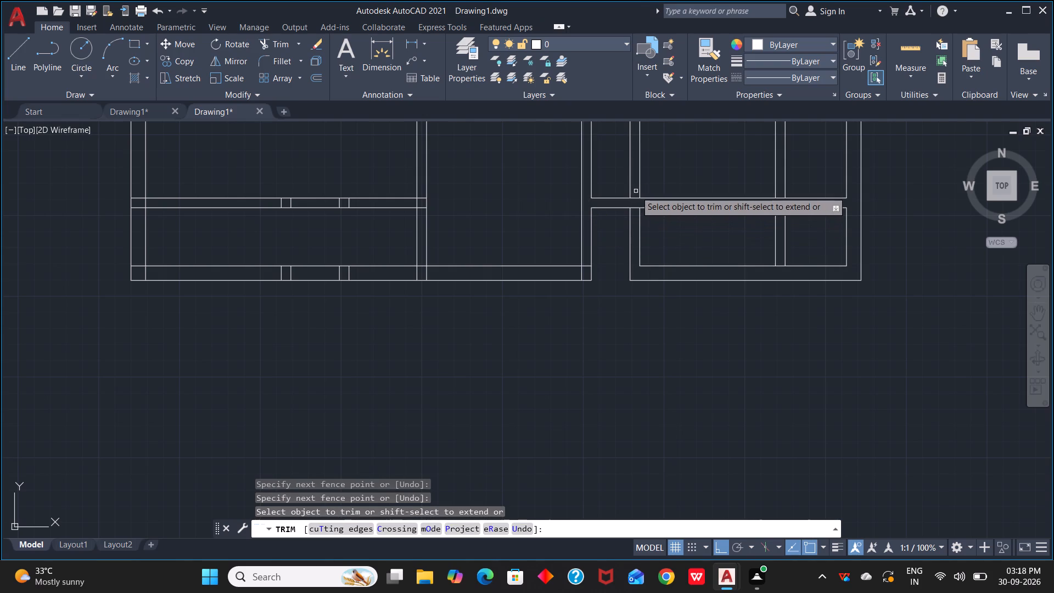
{"action": "left_click_drag", "start_coordinate": [636, 191], "coordinate": [634, 216]}
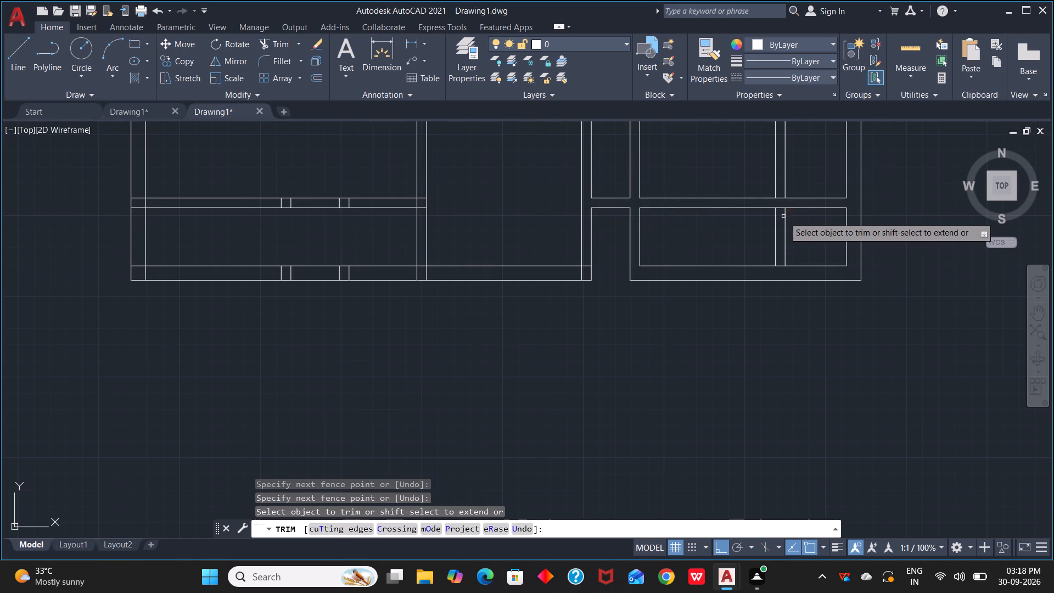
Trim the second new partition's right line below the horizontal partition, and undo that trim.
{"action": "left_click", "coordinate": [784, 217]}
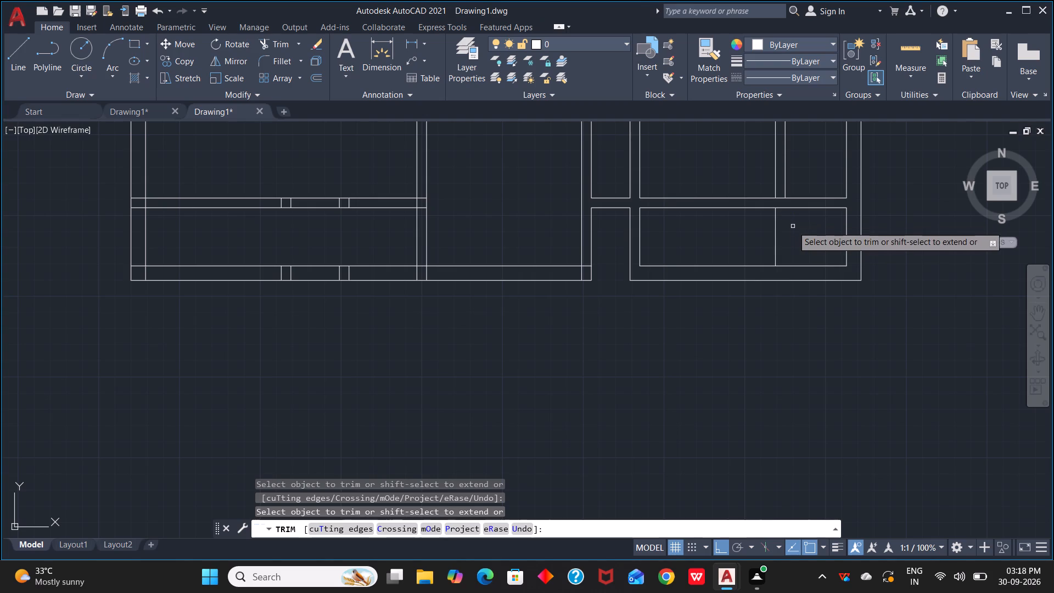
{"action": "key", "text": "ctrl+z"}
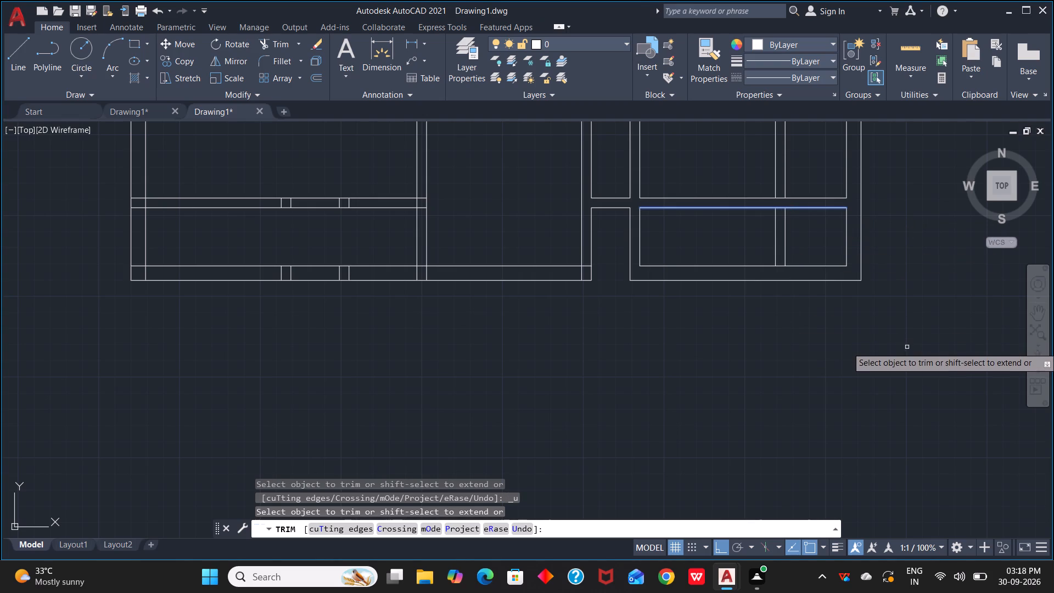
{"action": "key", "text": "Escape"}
Extend the right line of the second new partition, below the horizontal partition, down to the bottom wall's outer line.
{"action": "scroll", "coordinate": [813, 264], "scroll_direction": "up", "scroll_amount": 2}
{"action": "scroll", "coordinate": [787, 249], "scroll_direction": "down", "scroll_amount": 2}
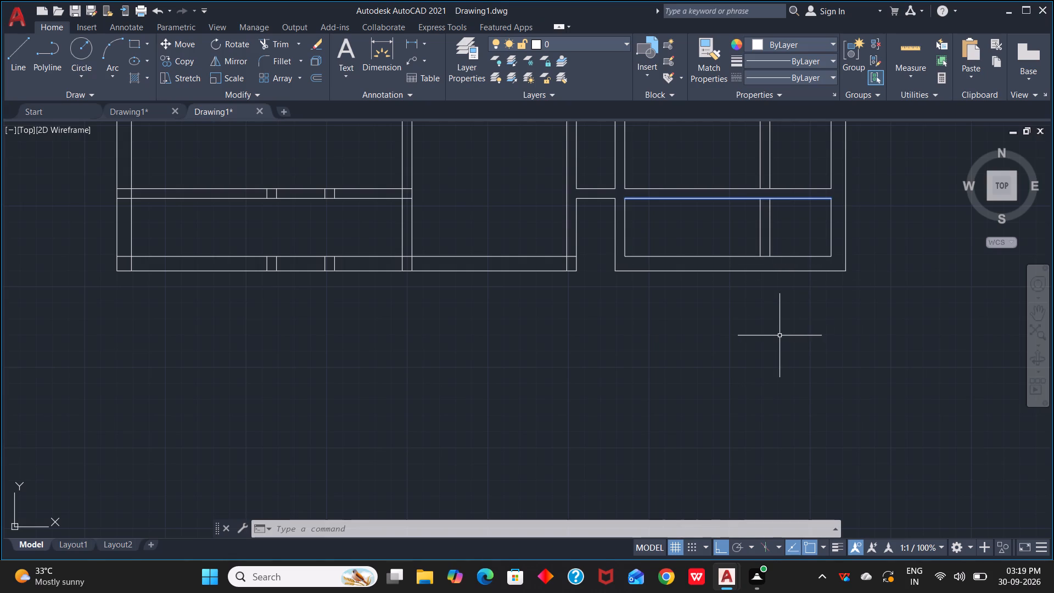
{"action": "key", "text": "Escape"}
{"action": "key", "text": "Escape"}
{"action": "key", "text": "e"}
{"action": "type", "text": "x"}
{"action": "key", "text": "space"}
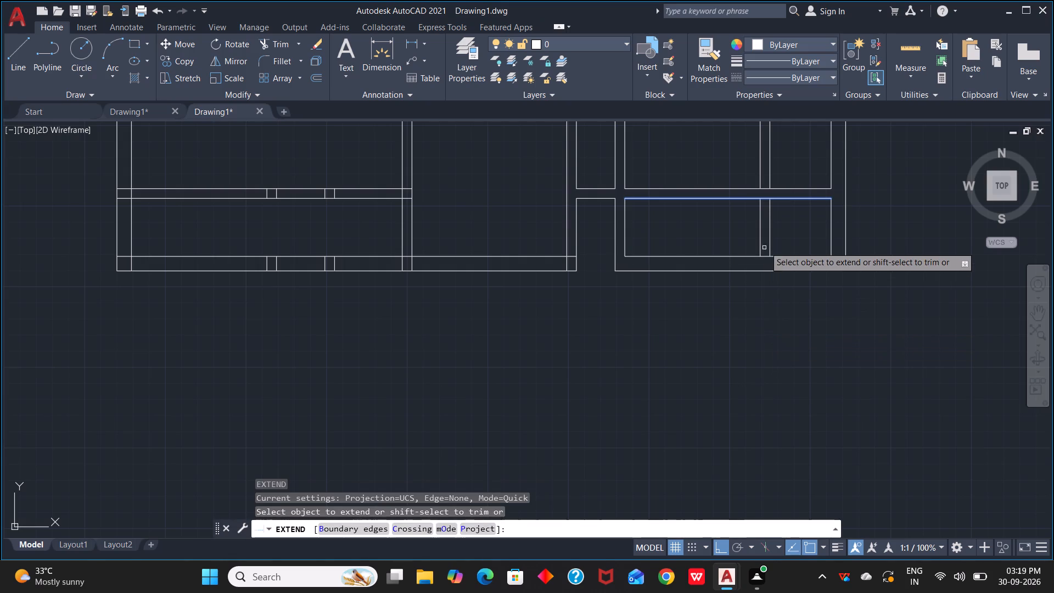
{"action": "left_click", "coordinate": [771, 234]}
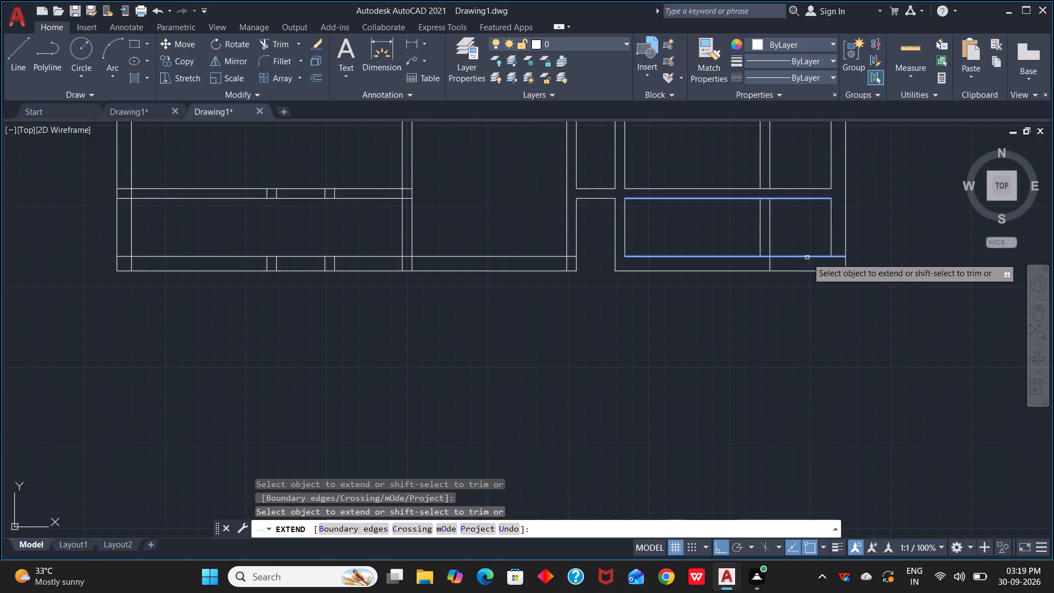
{"action": "key", "text": "Escape"}
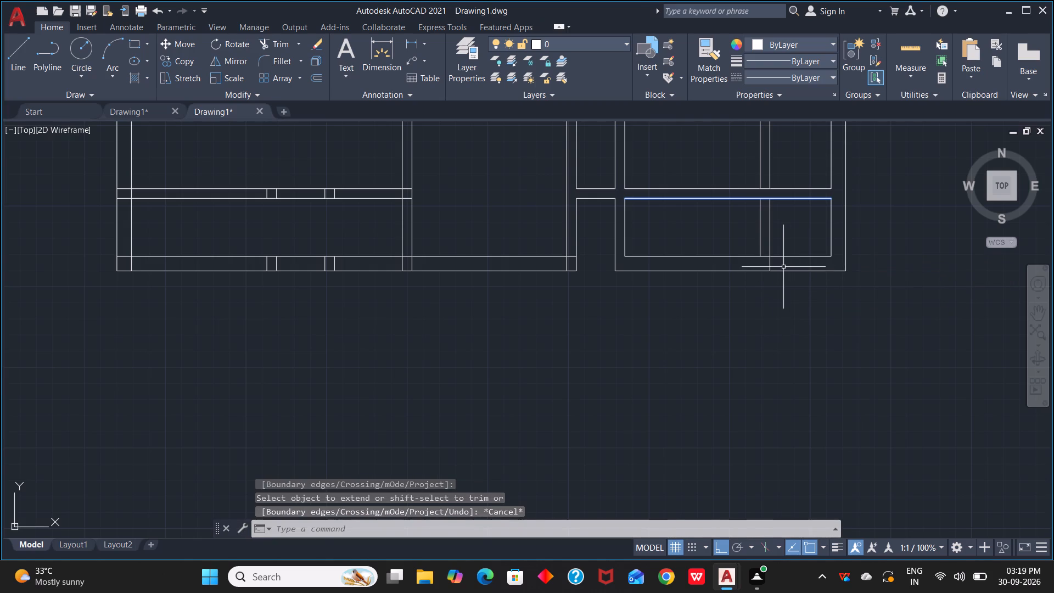
Trim the inner right wall line and the inner bottom wall line around the bottom-right corner space beyond the second new partition.
{"action": "key", "text": "t"}
{"action": "key", "text": "r"}
{"action": "key", "text": "space"}
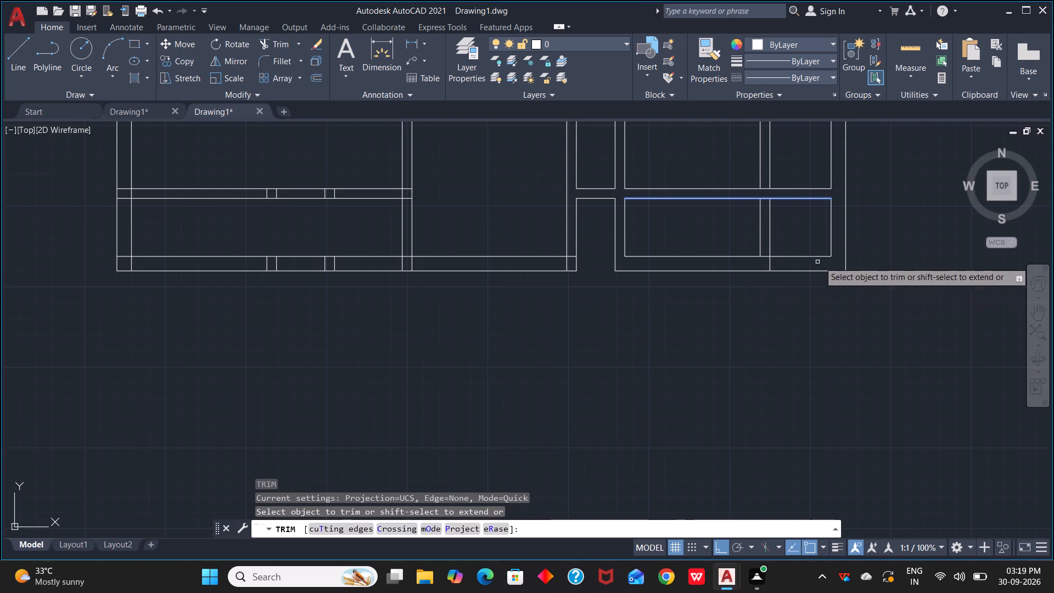
{"action": "left_click", "coordinate": [831, 243]}
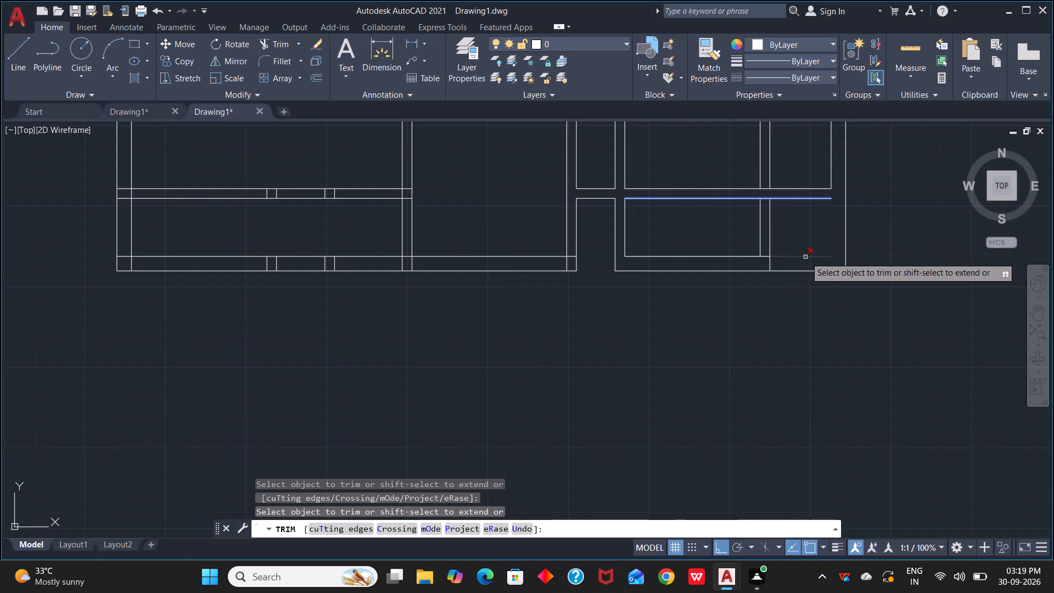
{"action": "left_click", "coordinate": [805, 257]}
{"action": "key", "text": "Escape"}
{"action": "key", "text": "Escape"}
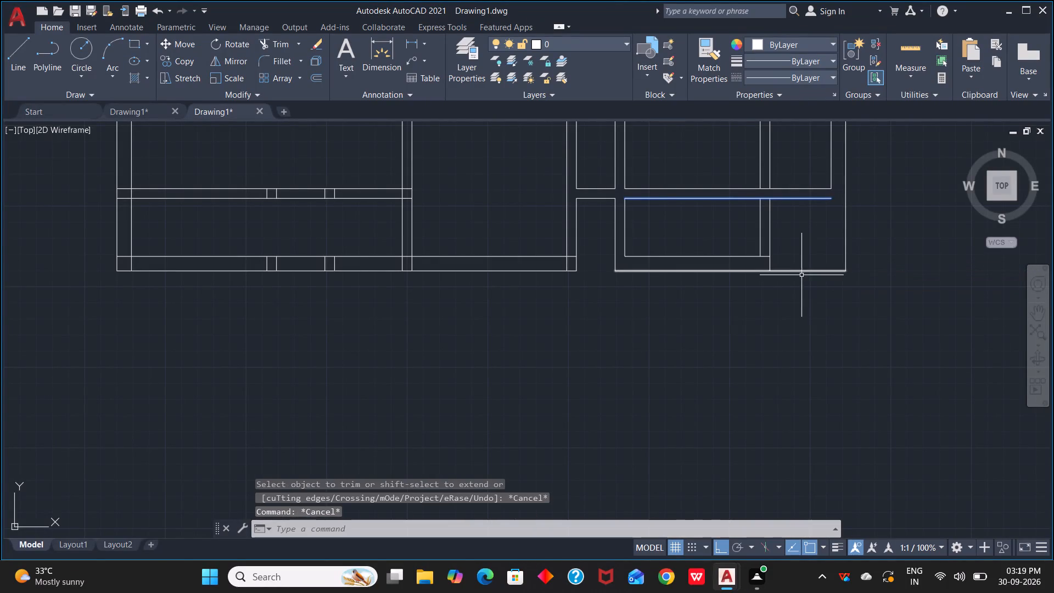
Extend the lower line of the lower-right horizontal partition to the outer line of the right wall.
{"action": "key", "text": "e"}
{"action": "type", "text": "x"}
{"action": "key", "text": "space"}
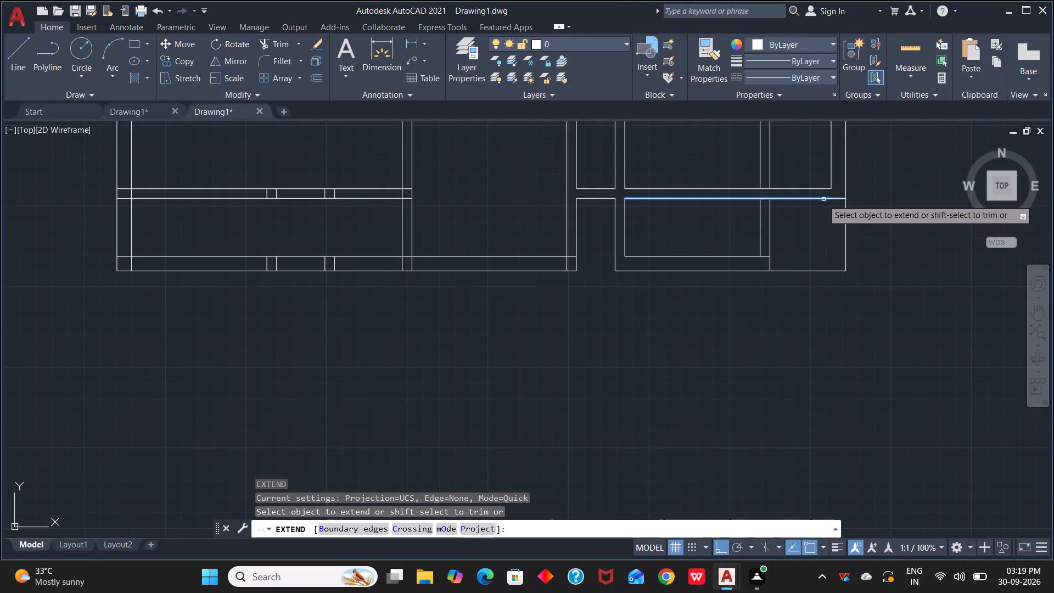
{"action": "left_click", "coordinate": [822, 199]}
{"action": "key", "text": "Escape"}
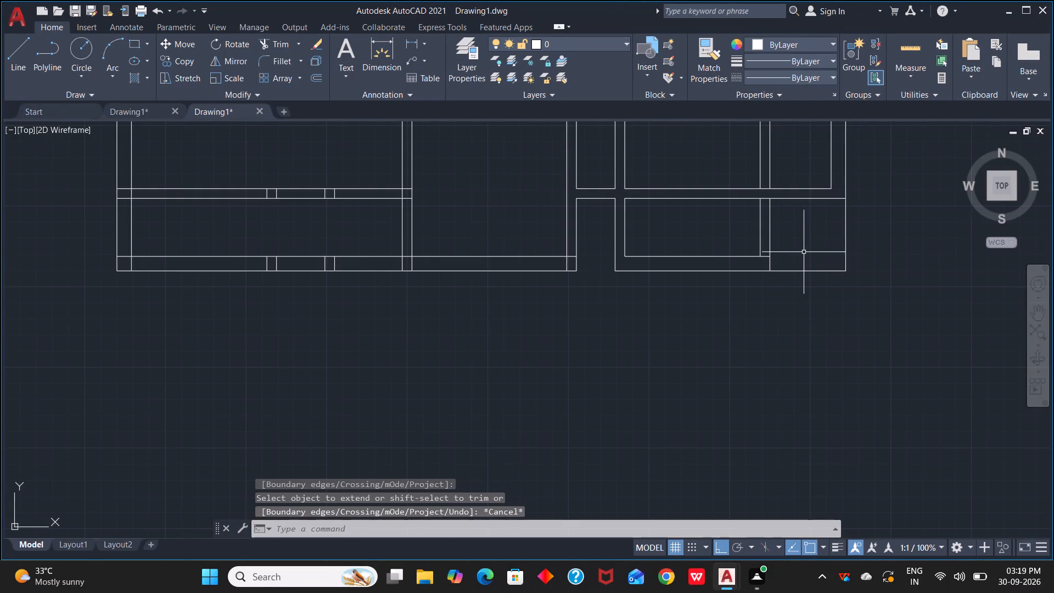
{"action": "key", "text": "Escape"}
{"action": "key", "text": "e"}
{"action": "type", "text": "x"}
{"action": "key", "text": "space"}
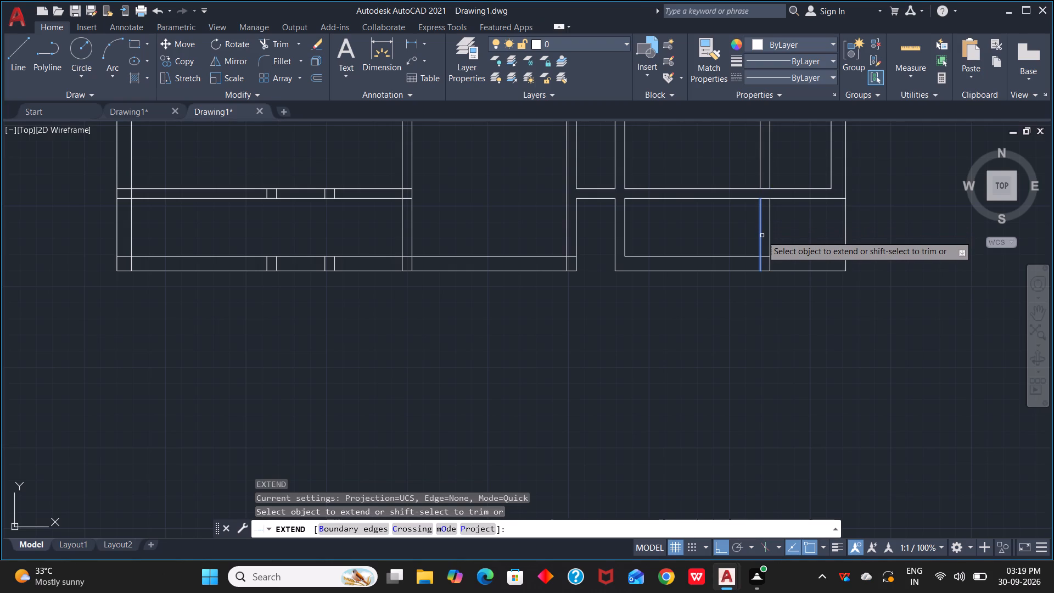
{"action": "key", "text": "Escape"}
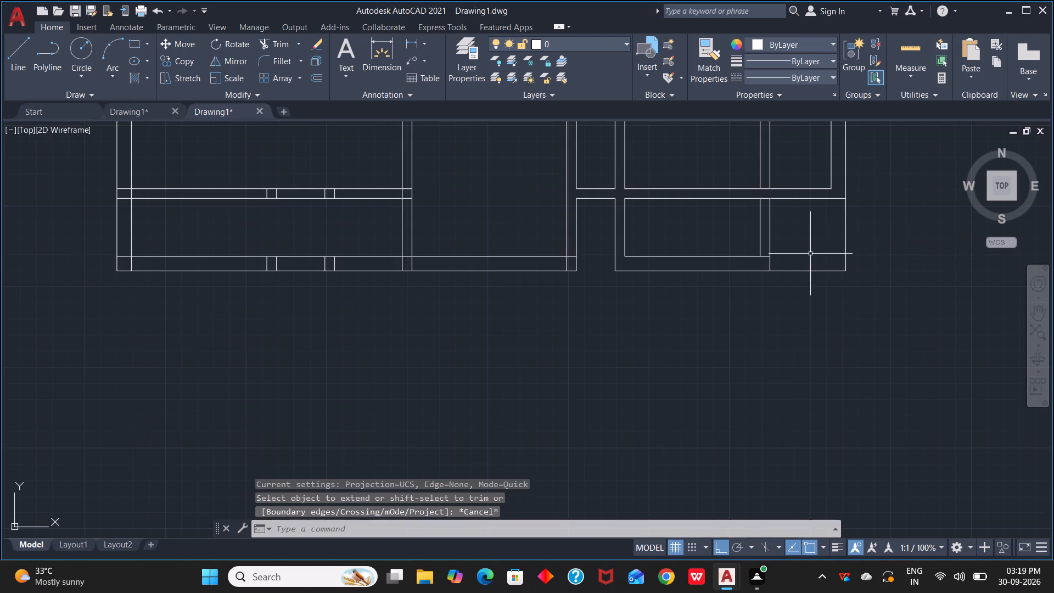
Trim the inner bottom wall line between the two lines of the second new partition.
{"action": "key", "text": "t"}
{"action": "key", "text": "r"}
{"action": "key", "text": "space"}
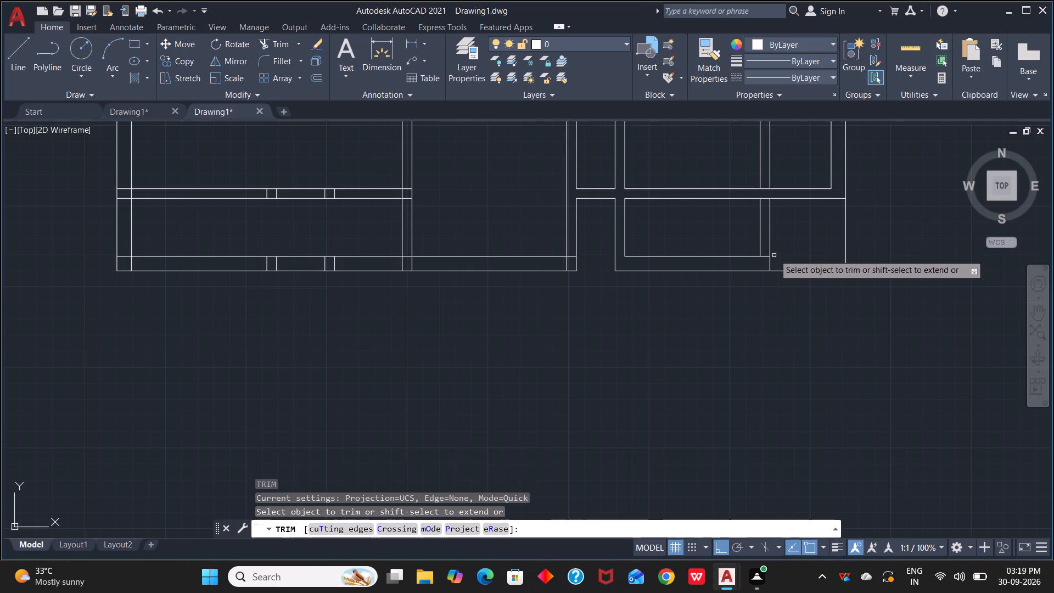
{"action": "left_click", "coordinate": [766, 258]}
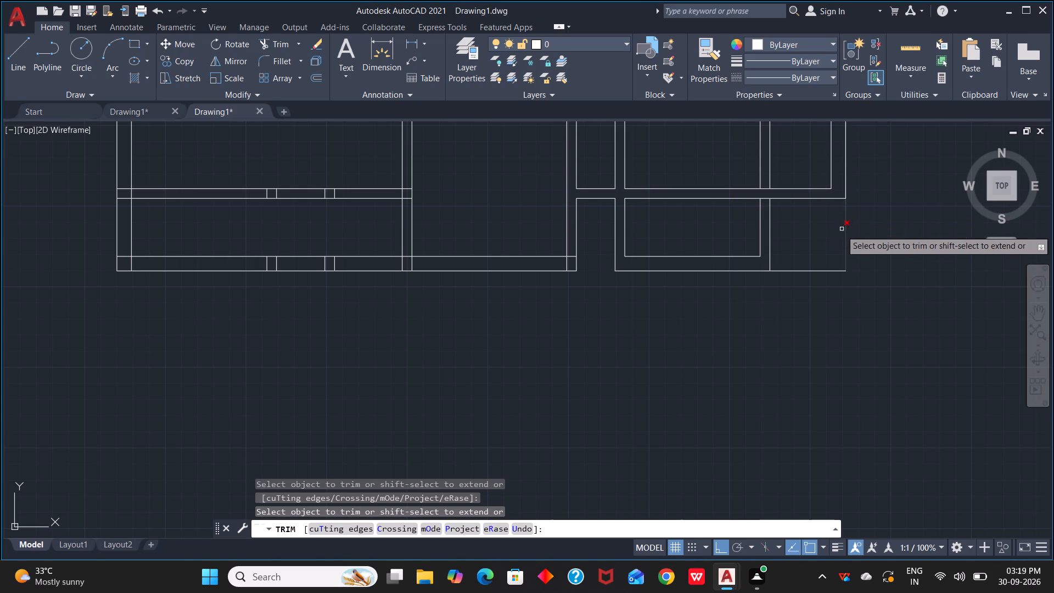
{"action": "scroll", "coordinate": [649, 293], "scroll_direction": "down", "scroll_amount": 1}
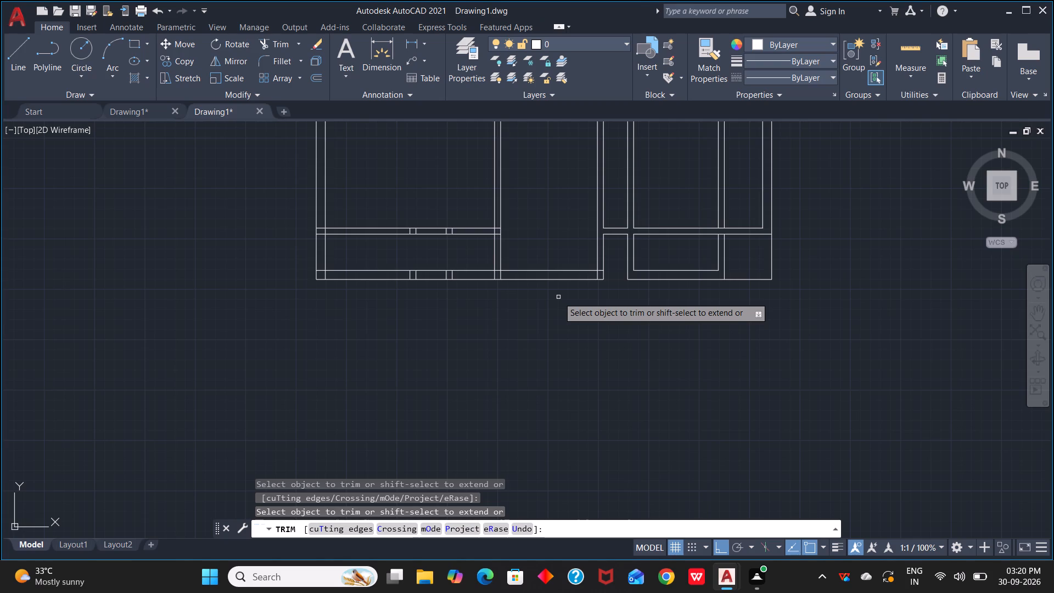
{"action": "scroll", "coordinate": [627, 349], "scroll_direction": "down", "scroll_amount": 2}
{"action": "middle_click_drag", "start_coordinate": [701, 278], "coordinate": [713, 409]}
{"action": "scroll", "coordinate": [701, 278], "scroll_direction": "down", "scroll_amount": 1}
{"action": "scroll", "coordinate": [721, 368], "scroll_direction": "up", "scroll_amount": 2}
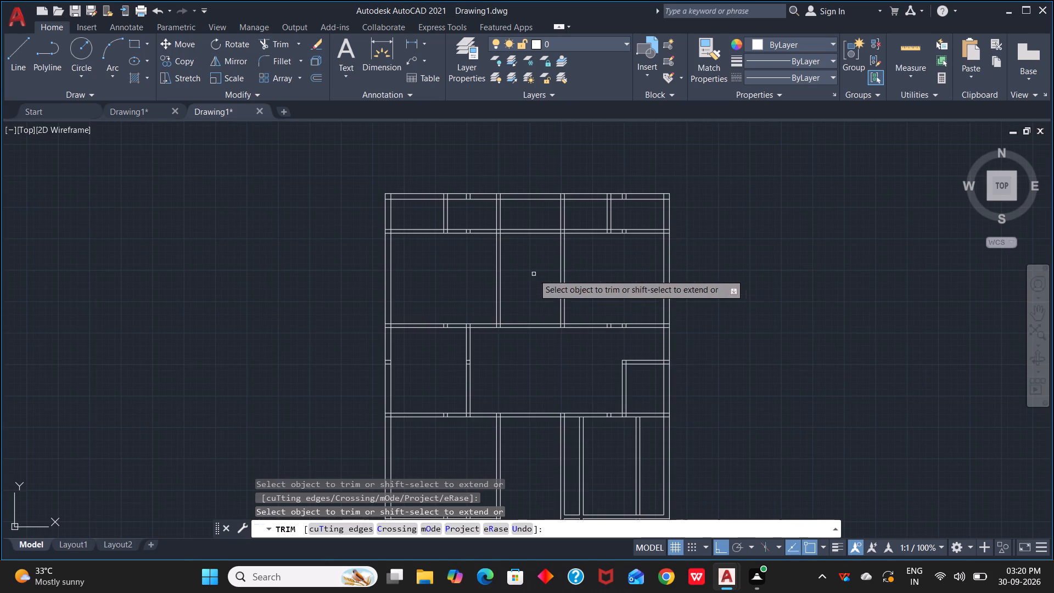
Trim the overlapping ends of the inner left and inner top wall lines at the plan's top-left corner.
{"action": "middle_click_drag", "start_coordinate": [534, 274], "coordinate": [692, 412]}
{"action": "scroll", "coordinate": [670, 365], "scroll_direction": "up", "scroll_amount": 2}
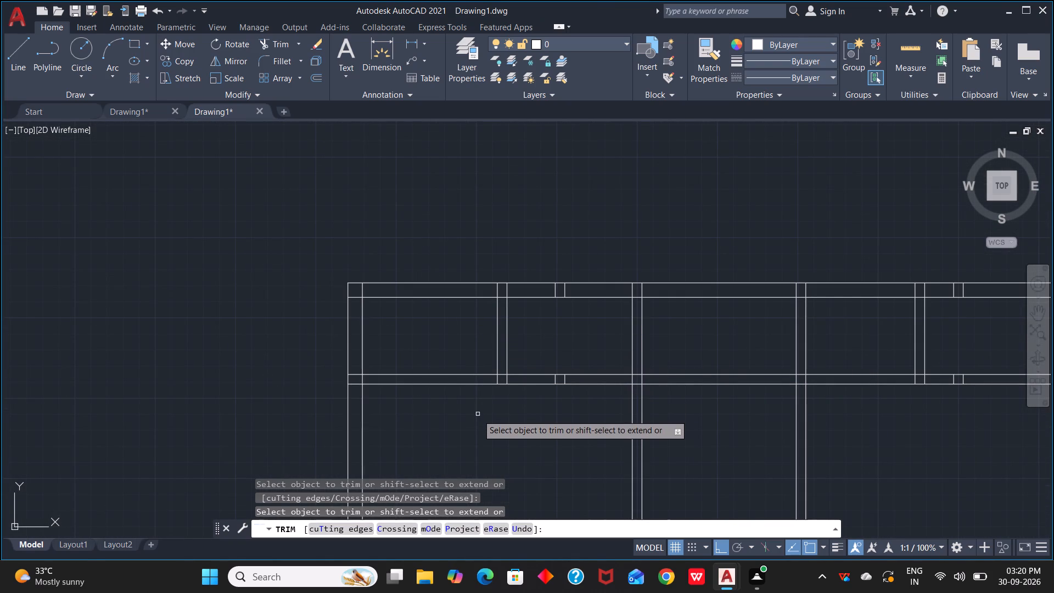
{"action": "key", "text": "t"}
{"action": "type", "text": "r"}
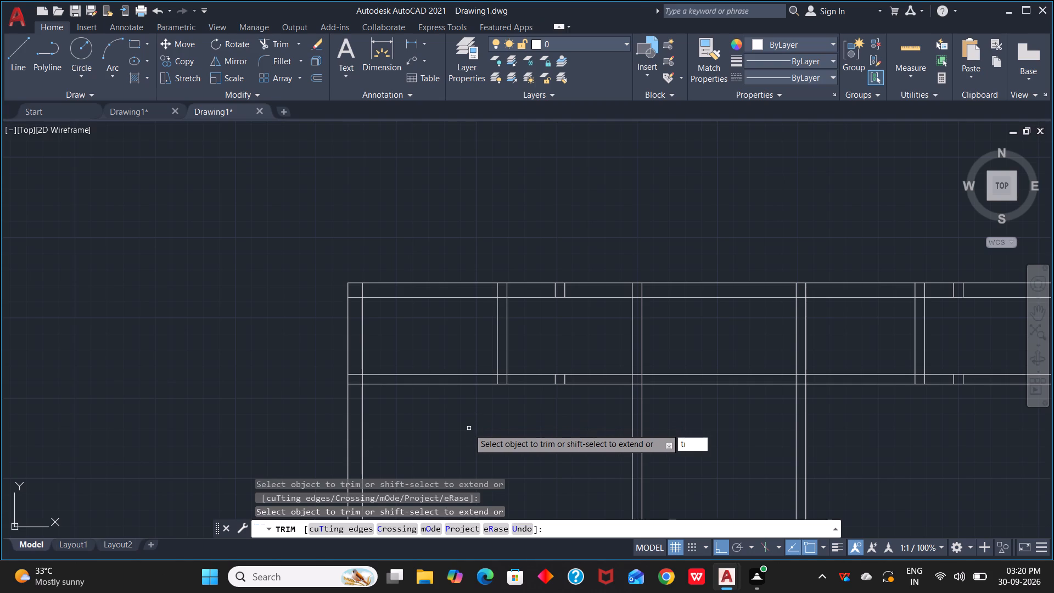
{"action": "key", "text": "space"}
{"action": "left_click", "coordinate": [361, 289]}
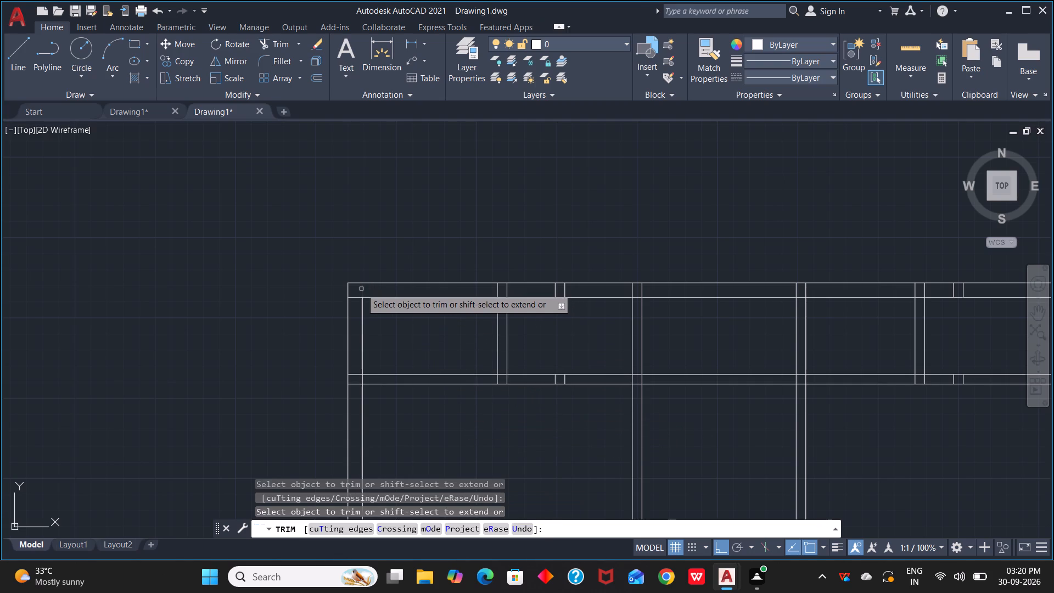
{"action": "left_click", "coordinate": [356, 298]}
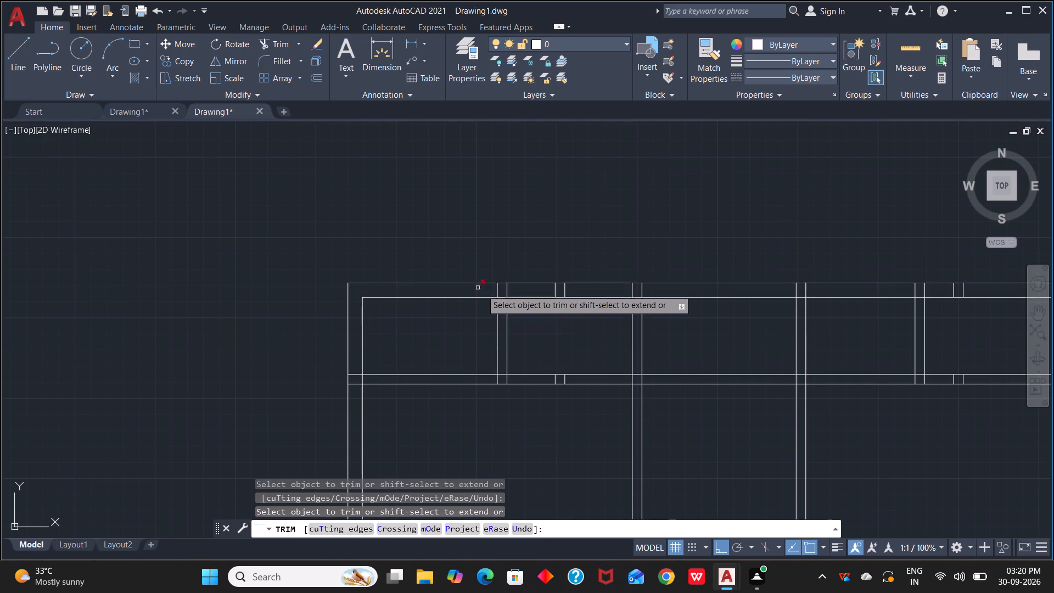
Trim all partition line ends and short stubs that cross the top wall between its inner and outer lines.
{"action": "left_click_drag", "start_coordinate": [490, 289], "coordinate": [557, 291]}
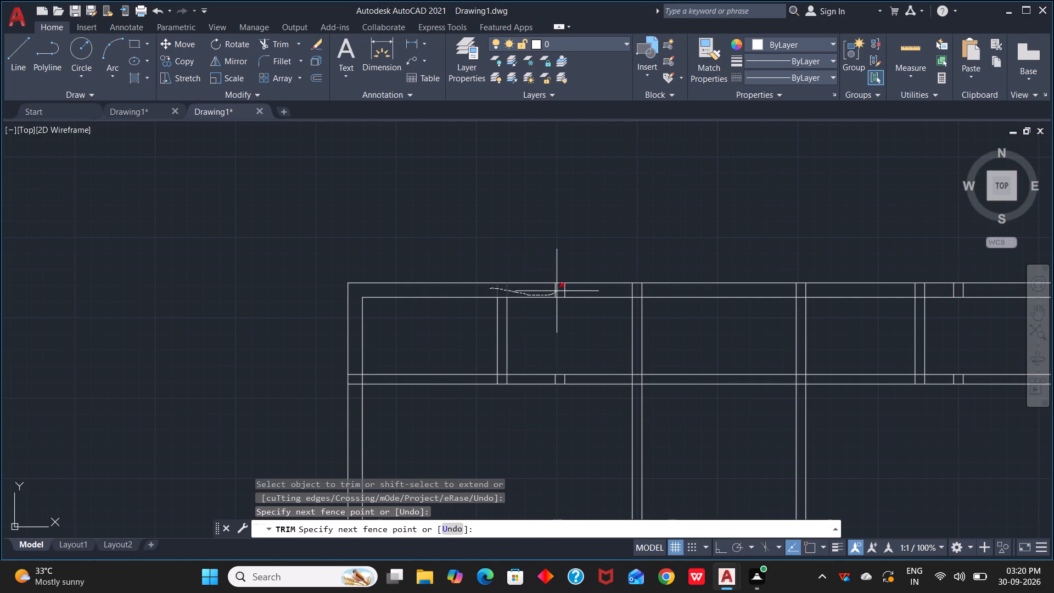
{"action": "left_click_drag", "start_coordinate": [557, 291], "coordinate": [817, 292]}
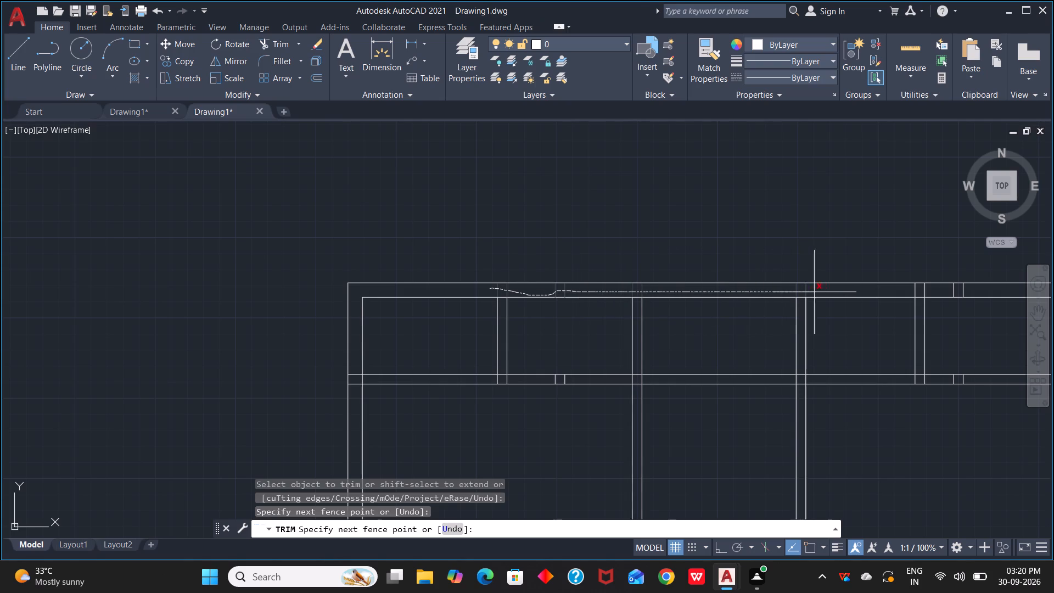
{"action": "left_click_drag", "start_coordinate": [817, 292], "coordinate": [984, 290]}
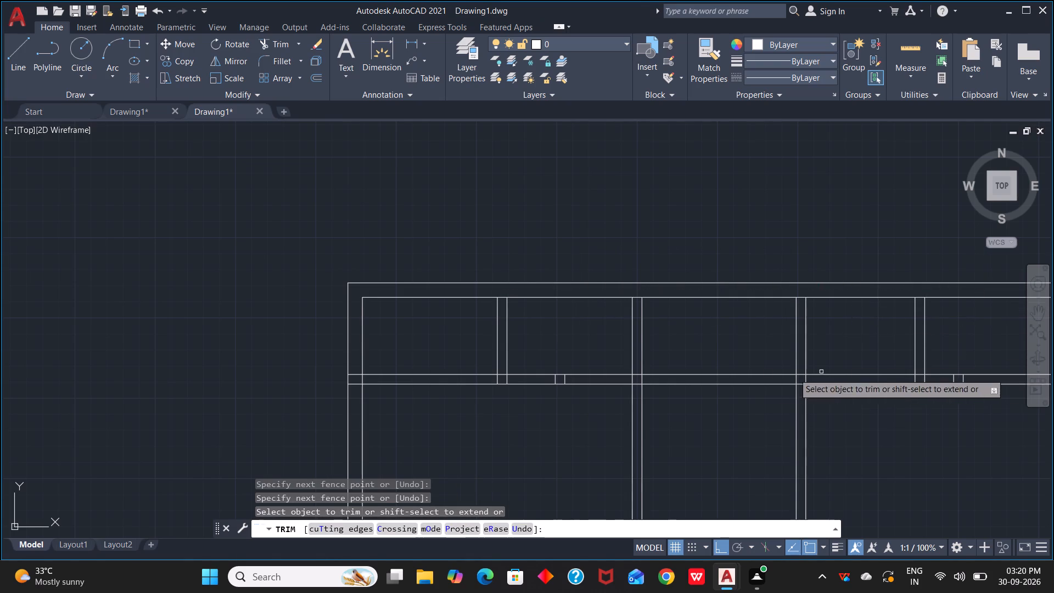
Trim the overlapping ends of the inner top and inner right wall lines at the plan's top-right corner.
{"action": "scroll", "coordinate": [749, 342], "scroll_direction": "down", "scroll_amount": 1}
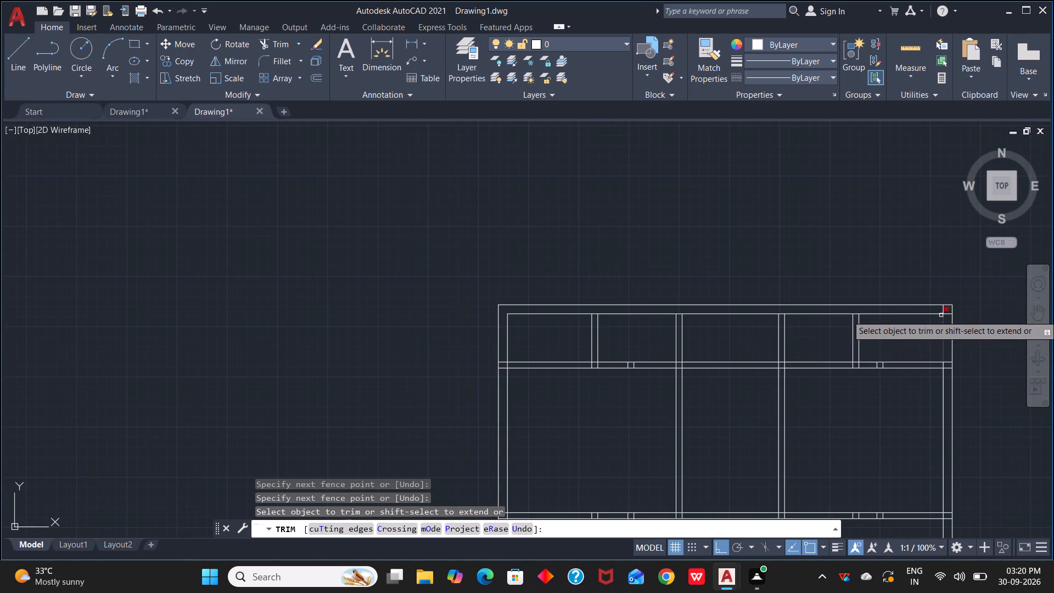
{"action": "scroll", "coordinate": [940, 315], "scroll_direction": "up", "scroll_amount": 2}
{"action": "left_click_drag", "start_coordinate": [939, 298], "coordinate": [957, 322]}
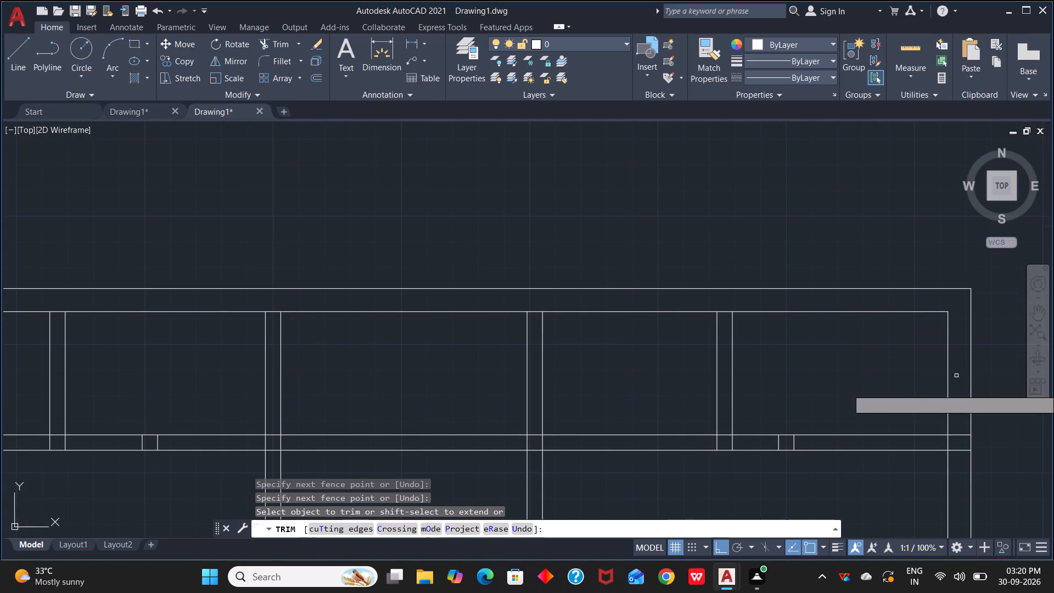
Trim the stub and the overlapping wall lines around the top-right room, at the rightmost top-row partition and the right wall.
{"action": "left_click_drag", "start_coordinate": [752, 441], "coordinate": [804, 443]}
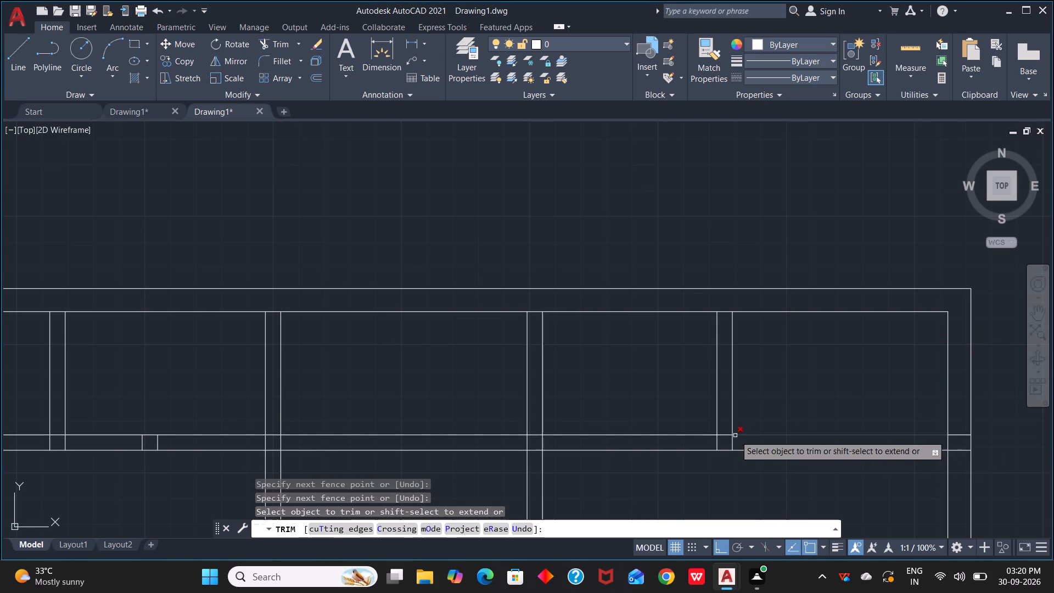
{"action": "left_click_drag", "start_coordinate": [745, 440], "coordinate": [722, 442]}
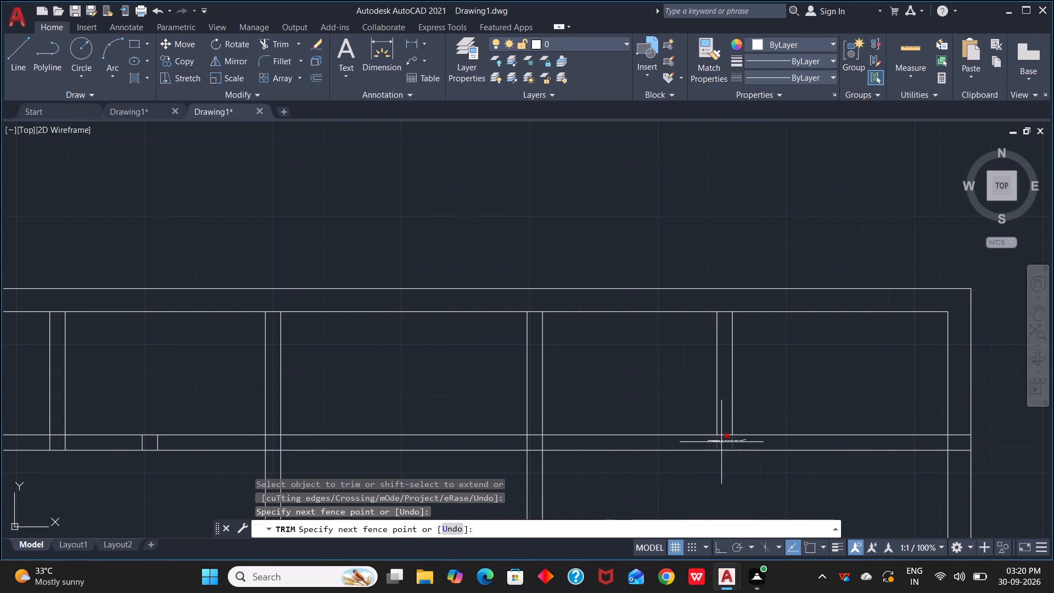
{"action": "left_click_drag", "start_coordinate": [722, 442], "coordinate": [726, 427]}
{"action": "left_click_drag", "start_coordinate": [936, 445], "coordinate": [947, 445]}
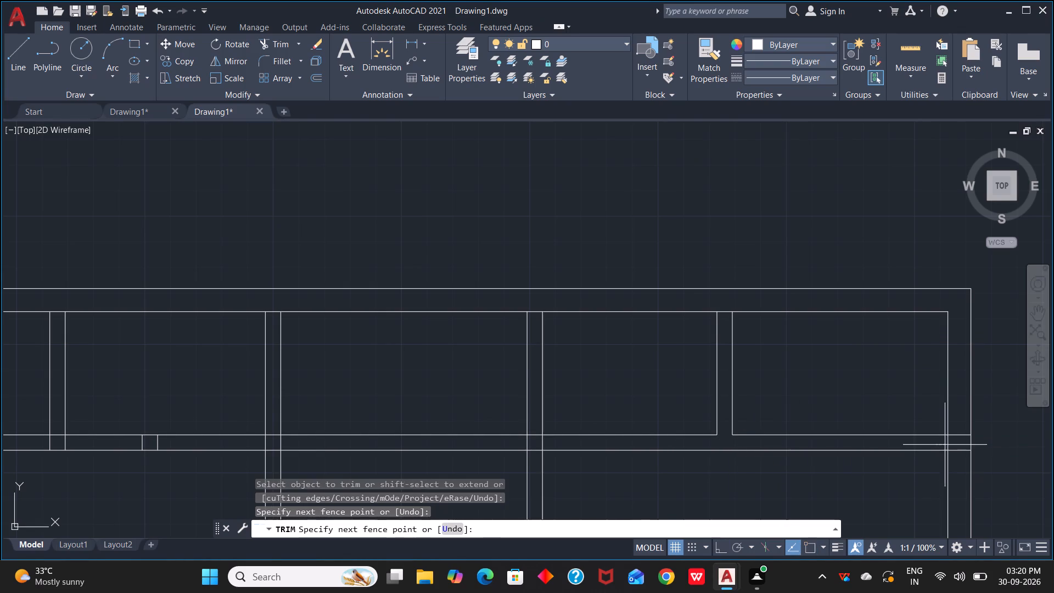
{"action": "left_click_drag", "start_coordinate": [947, 445], "coordinate": [963, 459]}
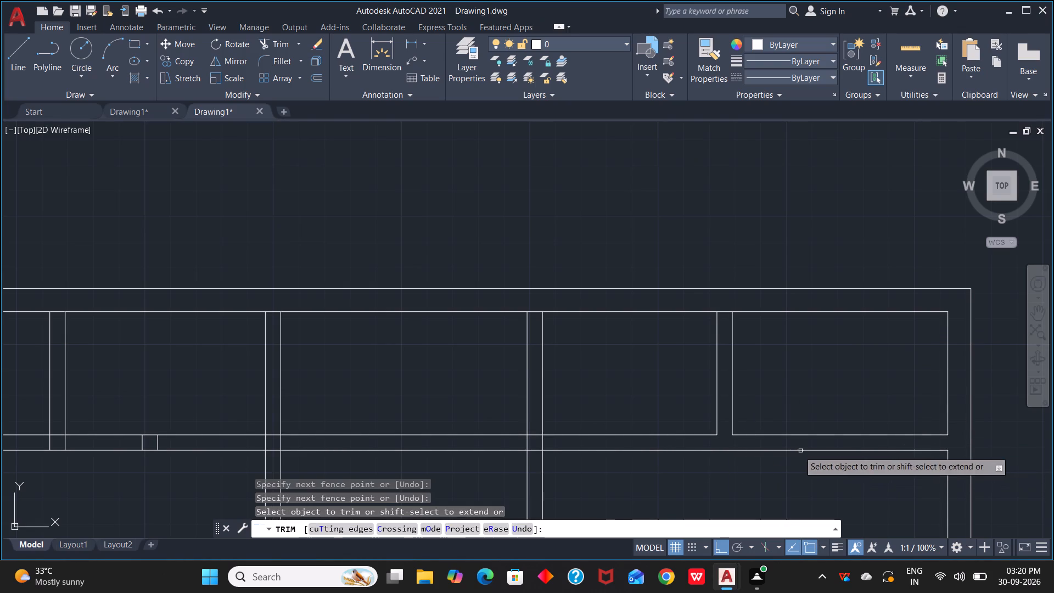
{"action": "left_click_drag", "start_coordinate": [726, 320], "coordinate": [727, 310]}
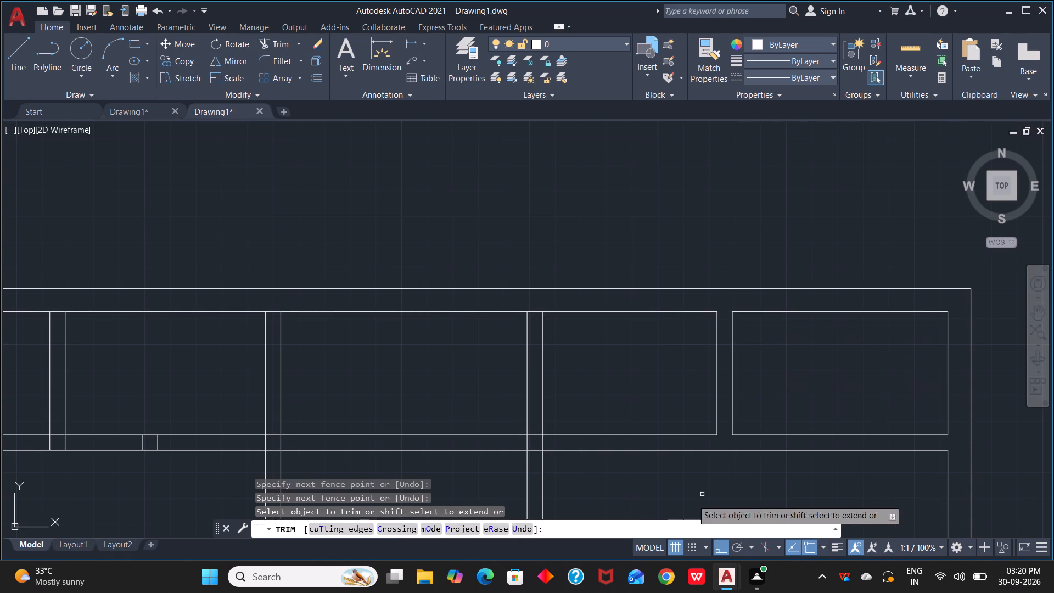
Trim the second top-row partition from the right open where it meets the upper horizontal partition and the inner top wall line.
{"action": "left_click_drag", "start_coordinate": [552, 444], "coordinate": [525, 443]}
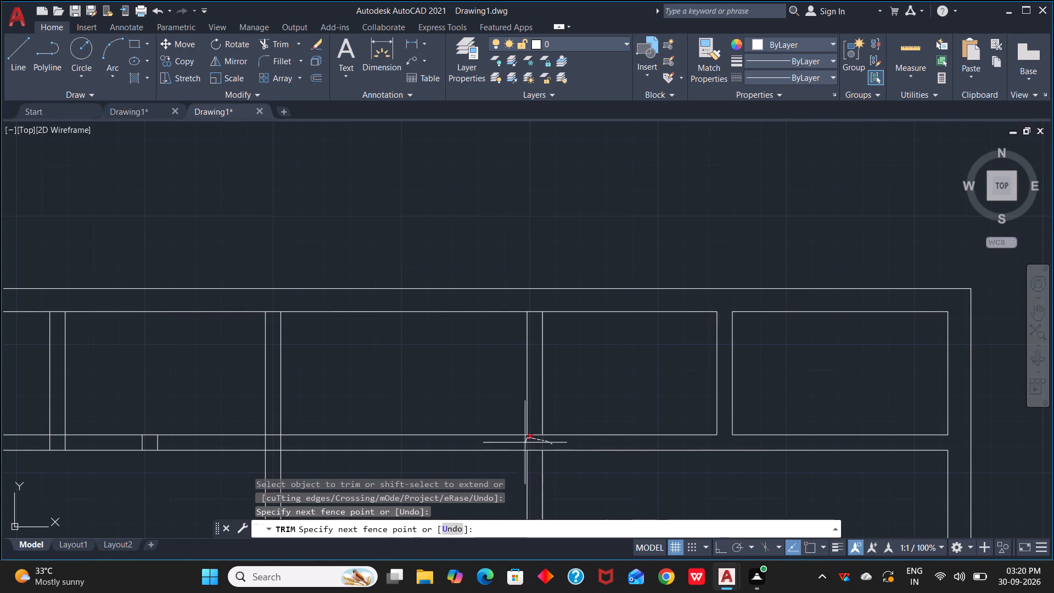
{"action": "left_click_drag", "start_coordinate": [525, 443], "coordinate": [520, 444]}
{"action": "left_click_drag", "start_coordinate": [535, 444], "coordinate": [536, 427]}
{"action": "left_click_drag", "start_coordinate": [535, 441], "coordinate": [534, 460]}
{"action": "left_click_drag", "start_coordinate": [534, 325], "coordinate": [536, 306]}
Trim the second top-row partition from the left where it meets the horizontal partition's upper line and the inner top wall line.
{"action": "middle_click_drag", "start_coordinate": [329, 368], "coordinate": [545, 382]}
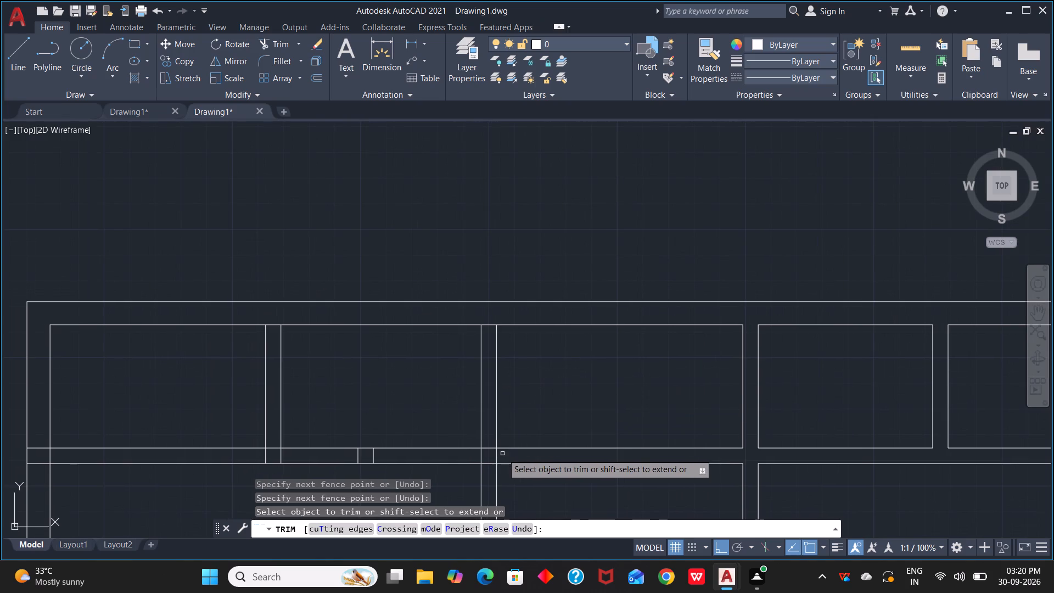
{"action": "left_click_drag", "start_coordinate": [503, 454], "coordinate": [475, 453]}
{"action": "left_click_drag", "start_coordinate": [486, 454], "coordinate": [490, 437]}
{"action": "left_click_drag", "start_coordinate": [488, 337], "coordinate": [489, 320]}
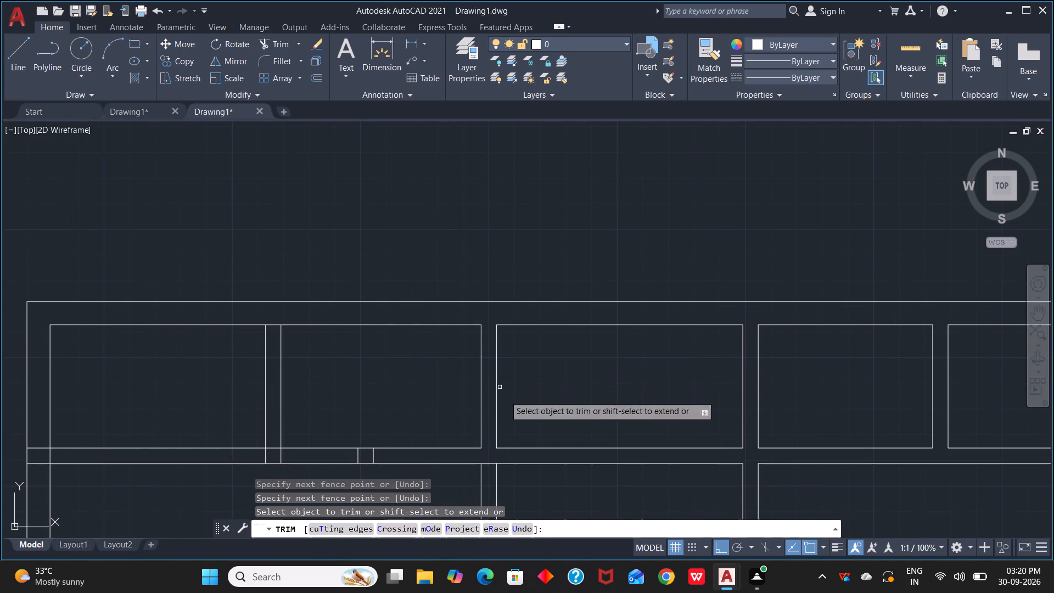
Trim the nearby stub and the leftmost top-row partition's junctions with the upper horizontal partition and the inner top wall line.
{"action": "scroll", "coordinate": [627, 400], "scroll_direction": "down", "scroll_amount": 1}
{"action": "middle_click_drag", "start_coordinate": [618, 403], "coordinate": [716, 343]}
{"action": "scroll", "coordinate": [574, 405], "scroll_direction": "up", "scroll_amount": 1}
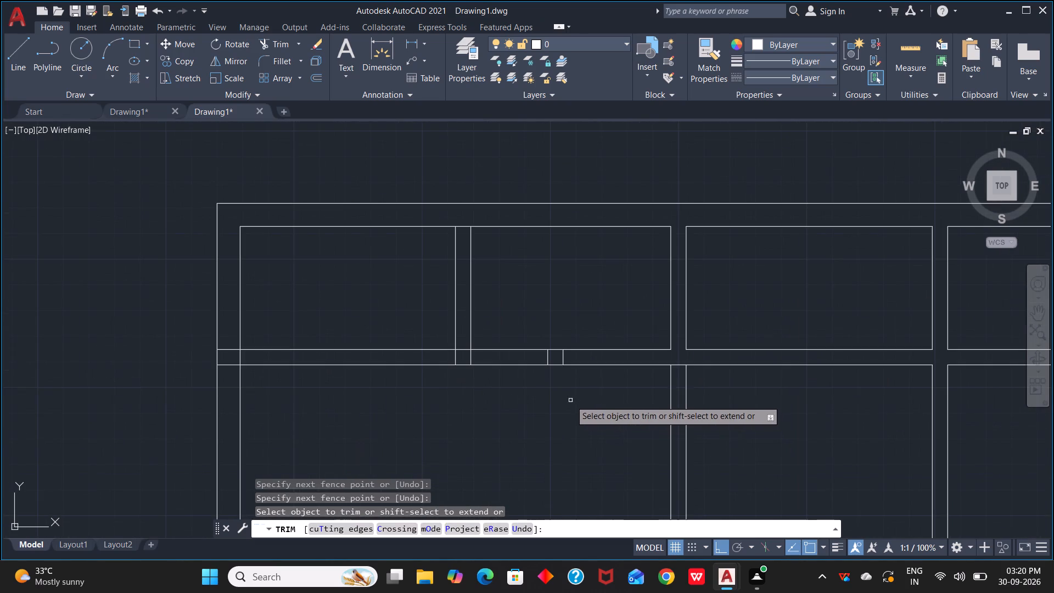
{"action": "left_click_drag", "start_coordinate": [578, 357], "coordinate": [454, 356]}
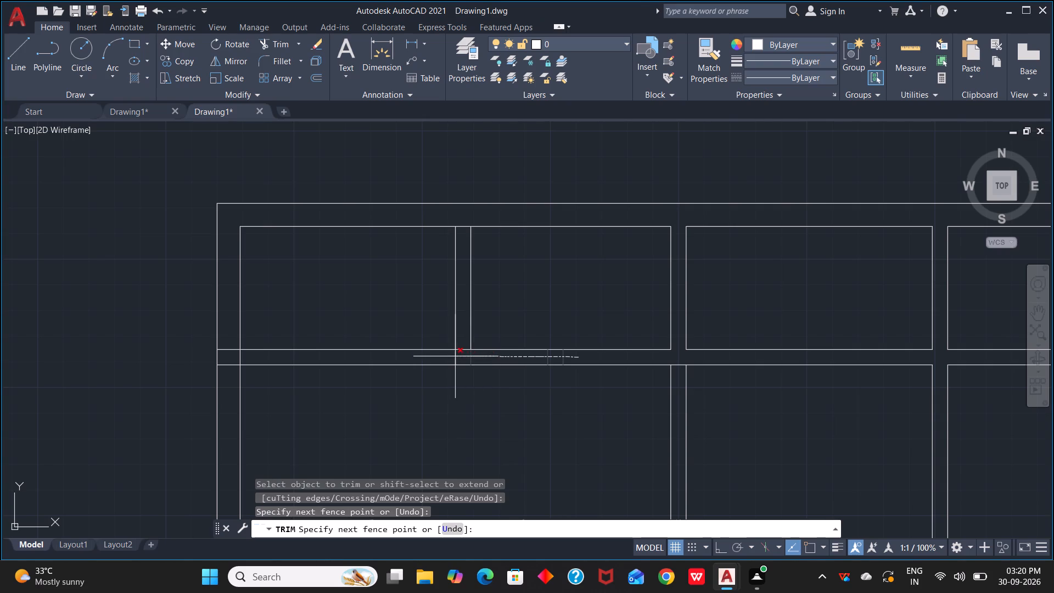
{"action": "left_click_drag", "start_coordinate": [454, 356], "coordinate": [451, 356]}
{"action": "left_click_drag", "start_coordinate": [460, 355], "coordinate": [465, 349]}
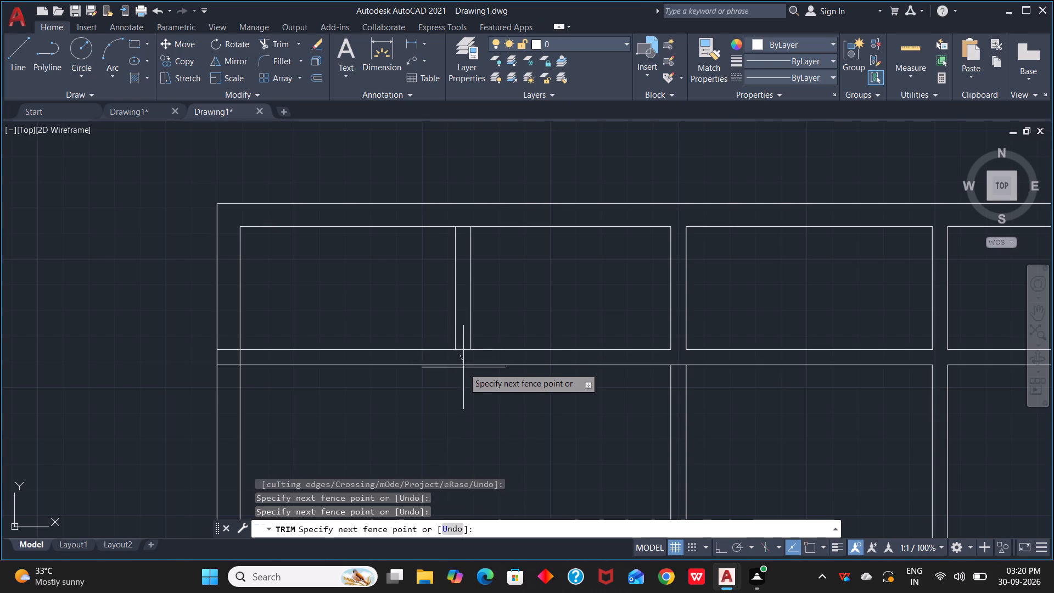
{"action": "left_click", "coordinate": [464, 342]}
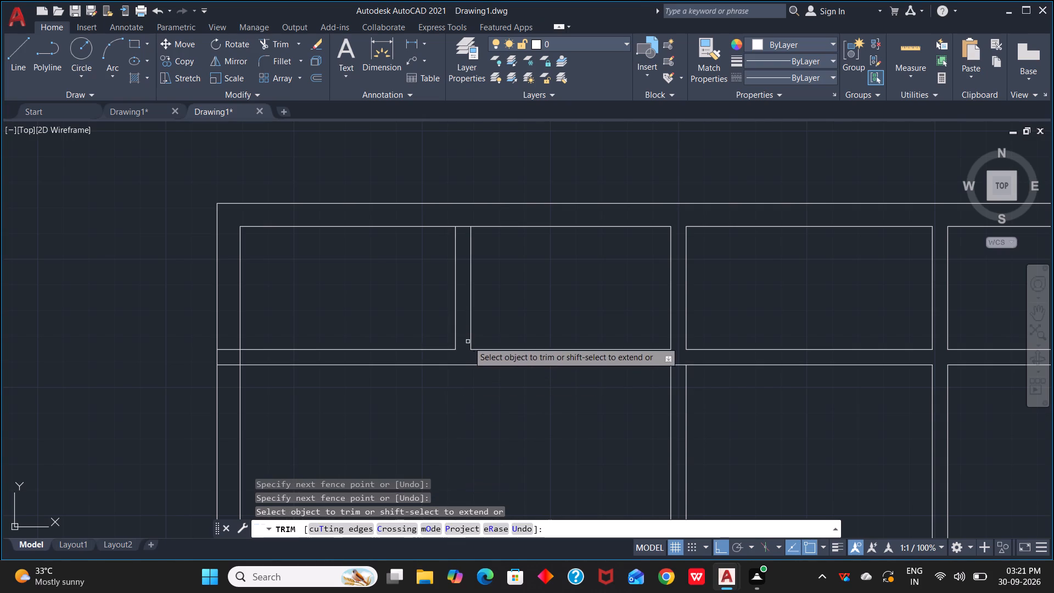
{"action": "left_click_drag", "start_coordinate": [461, 217], "coordinate": [464, 233]}
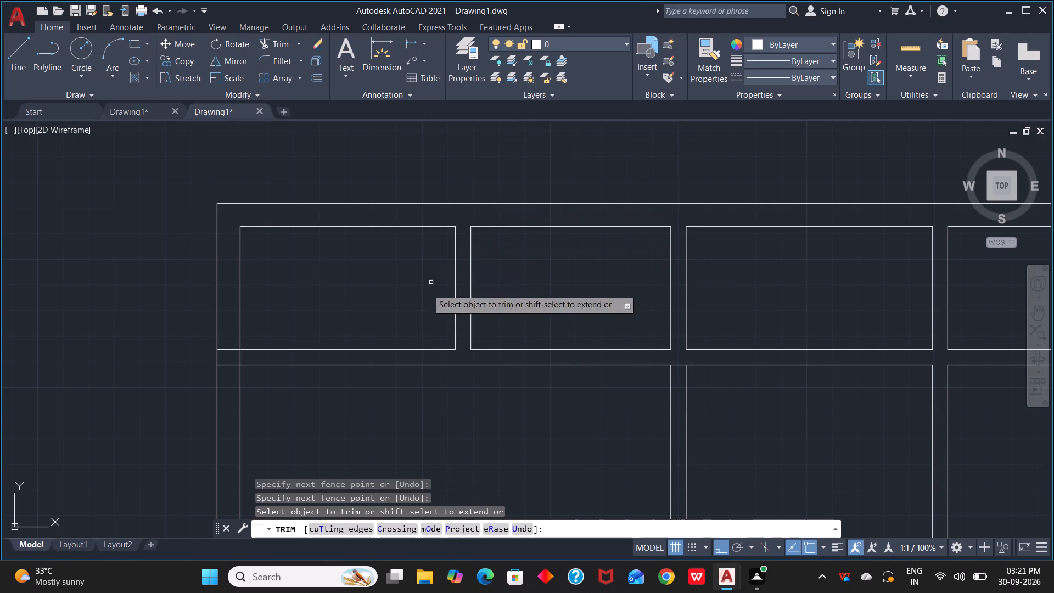
Trim the overlapping lines where the upper horizontal partition meets the left wall.
{"action": "left_click_drag", "start_coordinate": [246, 354], "coordinate": [226, 384]}
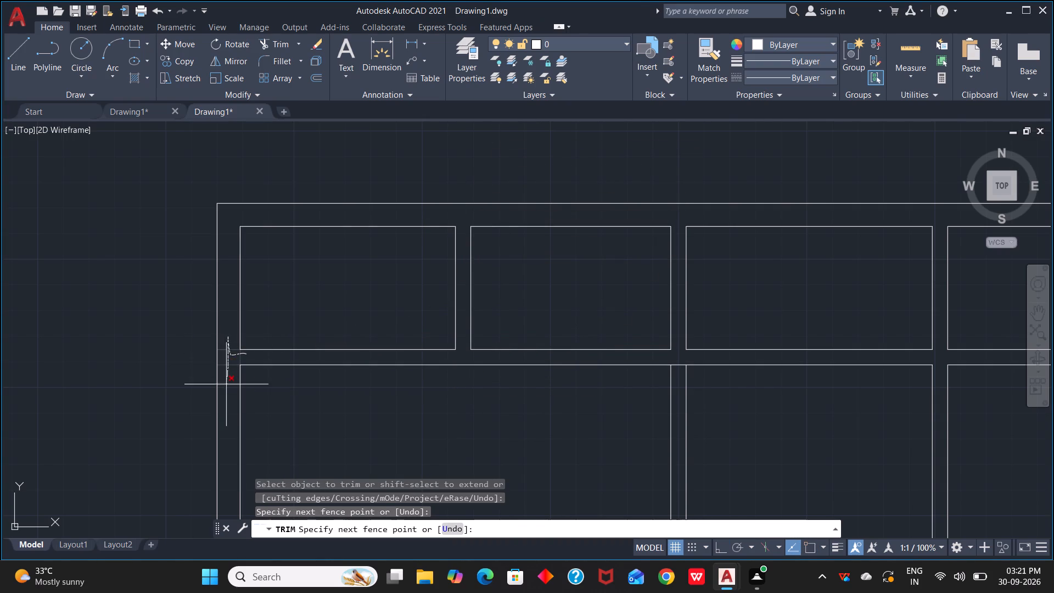
{"action": "left_click_drag", "start_coordinate": [226, 384], "coordinate": [226, 382]}
Trim the middle horizontal partition's two line ends inside the left wall, back to the inner wall line.
{"action": "scroll", "coordinate": [493, 426], "scroll_direction": "down", "scroll_amount": 2}
{"action": "middle_click_drag", "start_coordinate": [507, 418], "coordinate": [505, 206]}
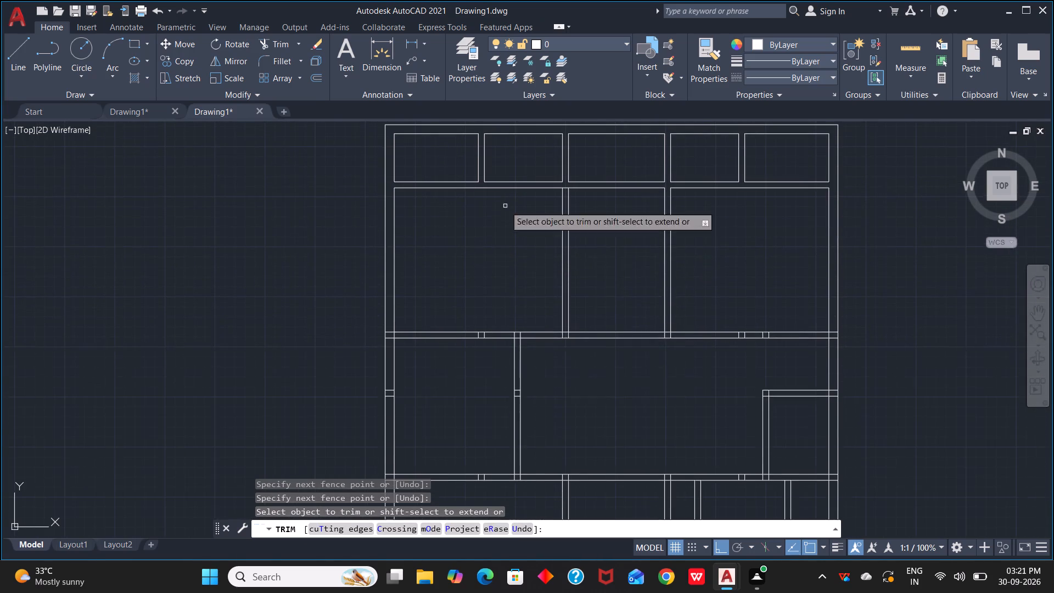
{"action": "scroll", "coordinate": [464, 370], "scroll_direction": "up", "scroll_amount": 2}
{"action": "left_click_drag", "start_coordinate": [272, 260], "coordinate": [268, 297]}
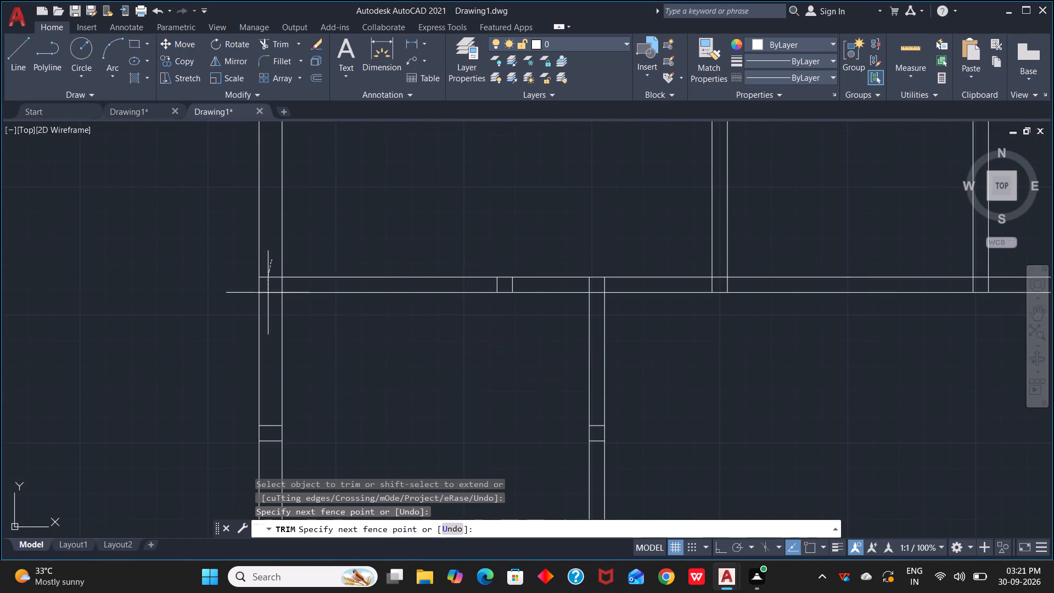
{"action": "left_click_drag", "start_coordinate": [268, 297], "coordinate": [268, 319]}
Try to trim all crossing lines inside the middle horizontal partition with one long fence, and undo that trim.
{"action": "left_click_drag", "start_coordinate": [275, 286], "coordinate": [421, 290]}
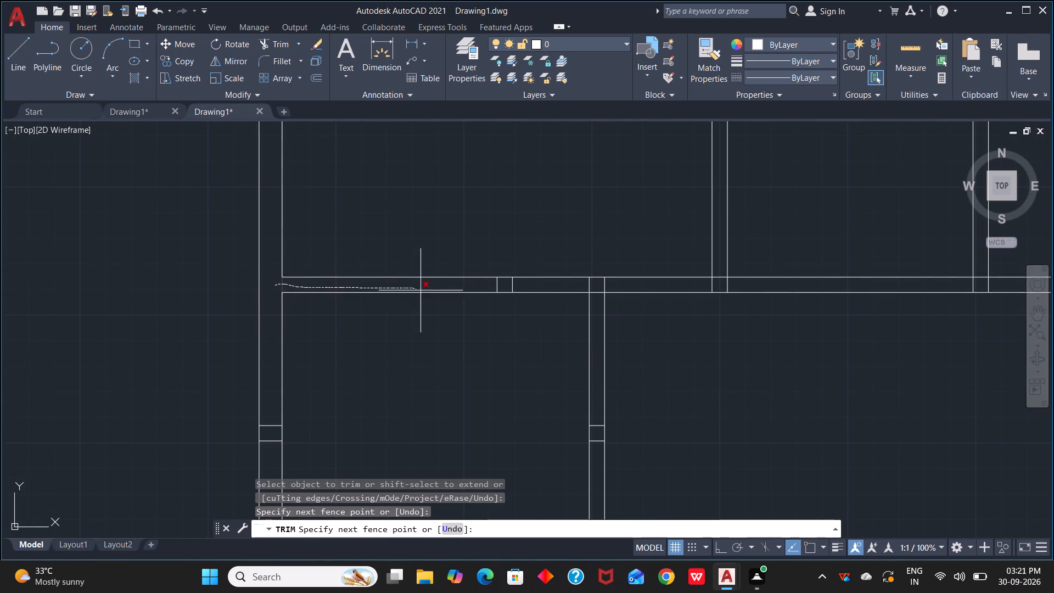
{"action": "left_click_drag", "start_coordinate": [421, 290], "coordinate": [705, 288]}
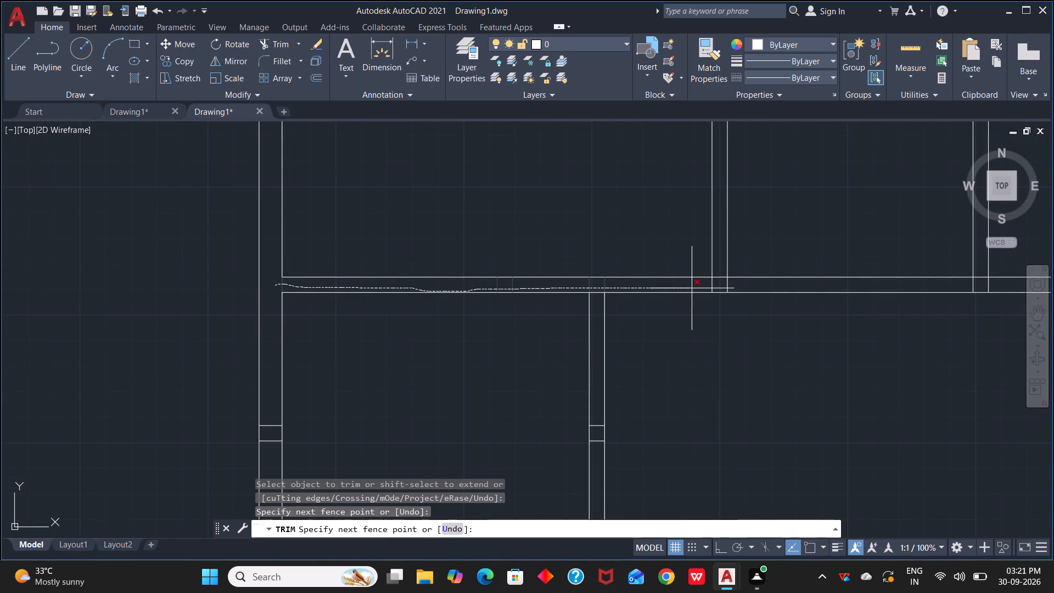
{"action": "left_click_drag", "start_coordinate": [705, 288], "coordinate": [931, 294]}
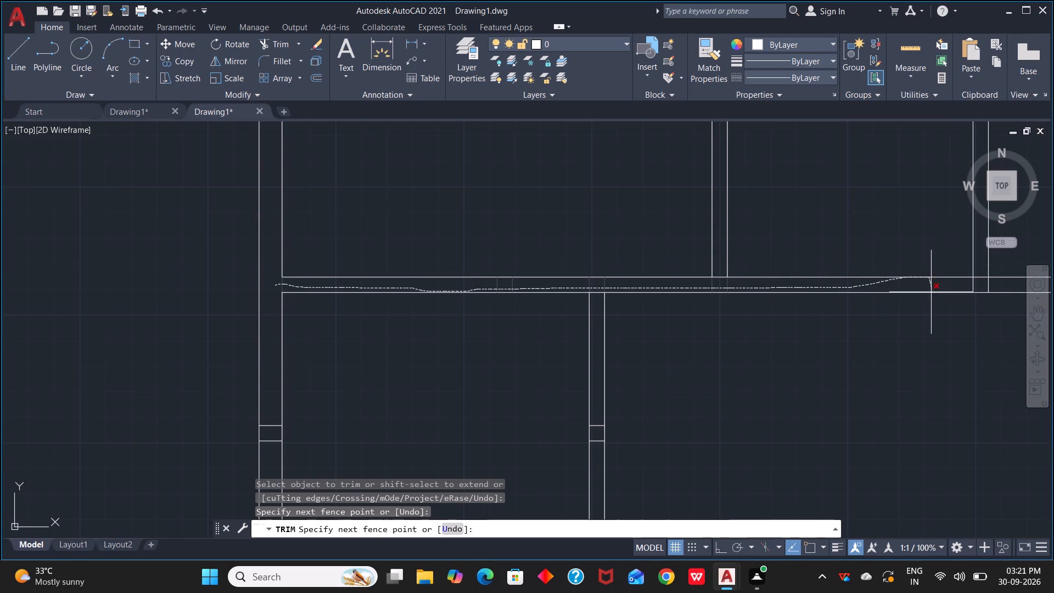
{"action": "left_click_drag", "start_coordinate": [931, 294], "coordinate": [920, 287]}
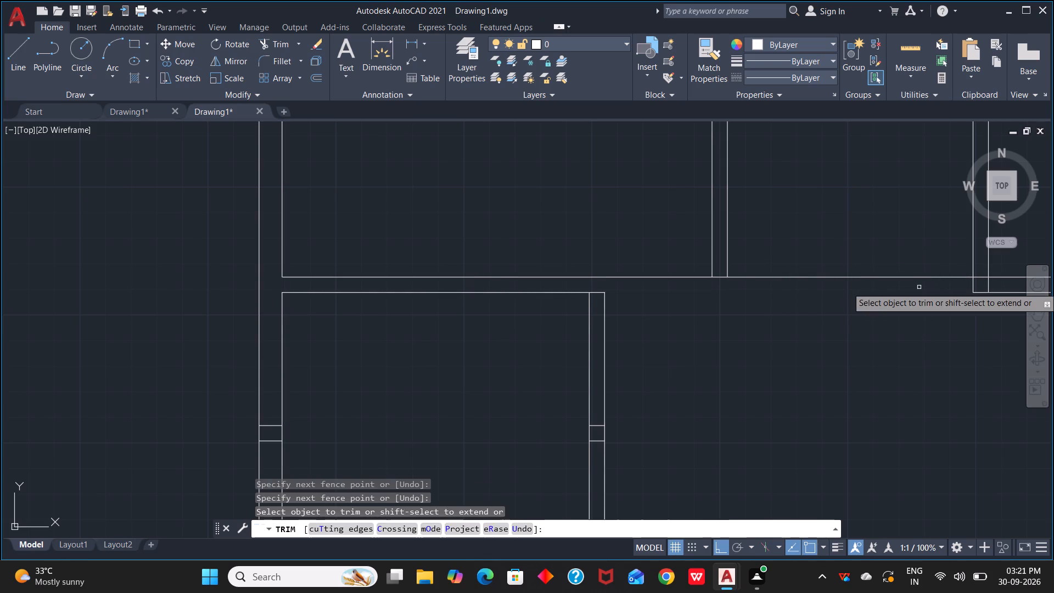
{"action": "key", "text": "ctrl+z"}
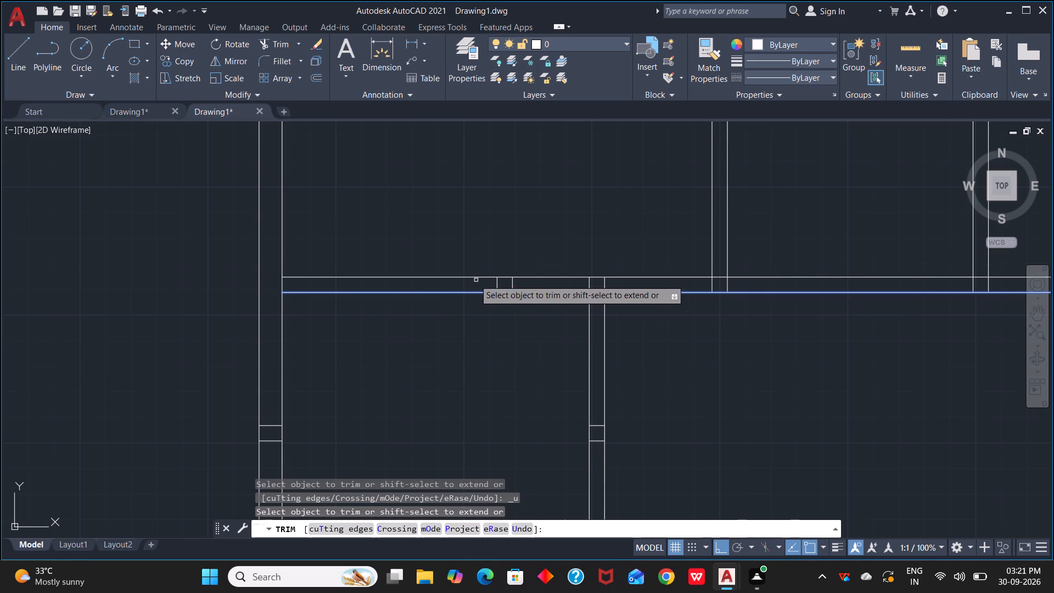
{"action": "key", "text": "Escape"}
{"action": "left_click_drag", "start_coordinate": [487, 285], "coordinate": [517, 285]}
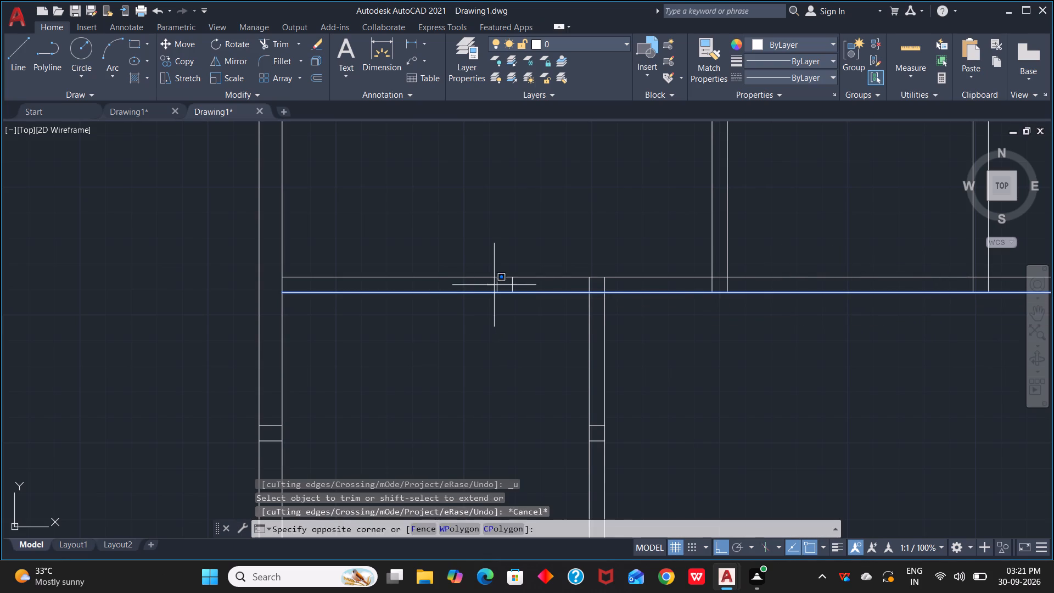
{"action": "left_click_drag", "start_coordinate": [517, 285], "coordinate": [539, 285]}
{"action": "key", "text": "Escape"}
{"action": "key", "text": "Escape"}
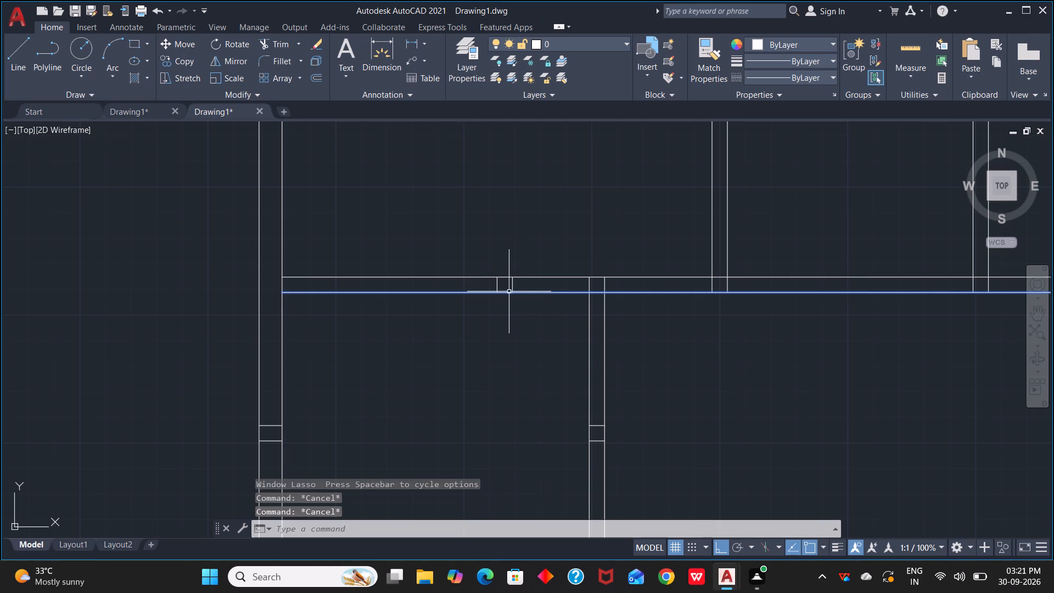
Trim the left stub and the three vertical partitions' line ends between the middle horizontal partition's two lines.
{"action": "key", "text": "t"}
{"action": "key", "text": "r"}
{"action": "key", "text": "space"}
{"action": "left_click_drag", "start_coordinate": [486, 285], "coordinate": [528, 286]}
{"action": "left_click_drag", "start_coordinate": [576, 286], "coordinate": [611, 285]}
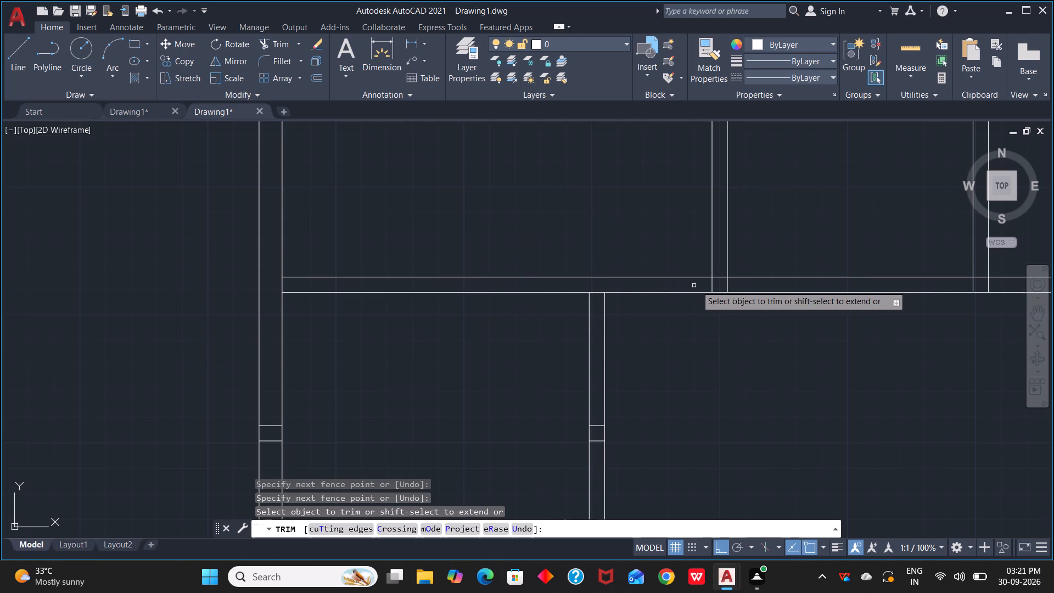
{"action": "left_click_drag", "start_coordinate": [704, 285], "coordinate": [740, 282]}
{"action": "left_click_drag", "start_coordinate": [965, 286], "coordinate": [1006, 285]}
Trim the inner left wall line between the two lines of the middle horizontal partition.
{"action": "scroll", "coordinate": [956, 335], "scroll_direction": "down", "scroll_amount": 1}
{"action": "middle_click_drag", "start_coordinate": [945, 341], "coordinate": [833, 353]}
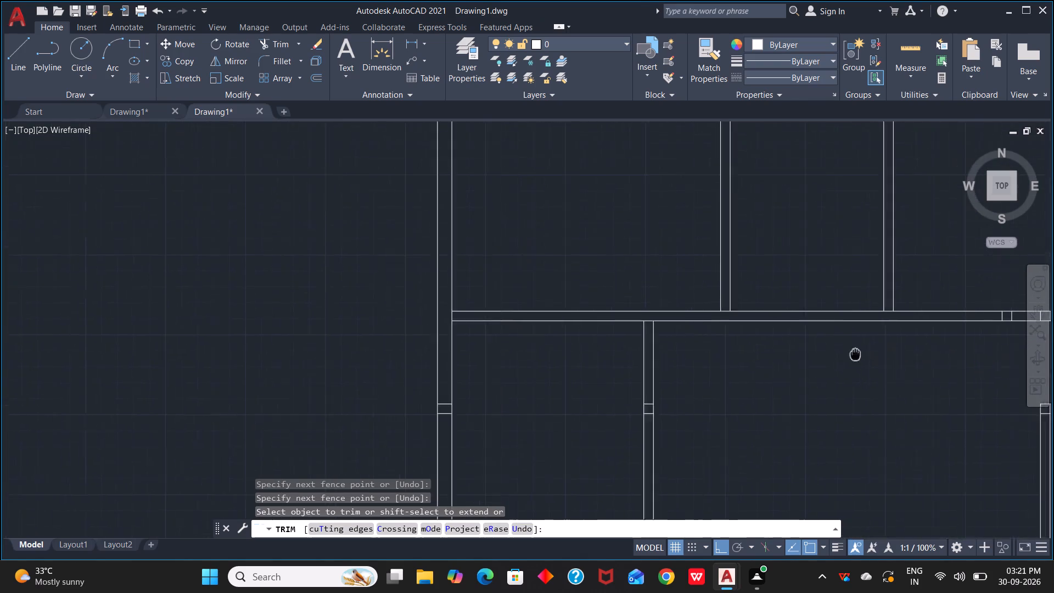
{"action": "middle_click_drag", "start_coordinate": [833, 353], "coordinate": [795, 361]}
{"action": "scroll", "coordinate": [372, 322], "scroll_direction": "up", "scroll_amount": 1}
{"action": "left_click_drag", "start_coordinate": [385, 324], "coordinate": [401, 324]}
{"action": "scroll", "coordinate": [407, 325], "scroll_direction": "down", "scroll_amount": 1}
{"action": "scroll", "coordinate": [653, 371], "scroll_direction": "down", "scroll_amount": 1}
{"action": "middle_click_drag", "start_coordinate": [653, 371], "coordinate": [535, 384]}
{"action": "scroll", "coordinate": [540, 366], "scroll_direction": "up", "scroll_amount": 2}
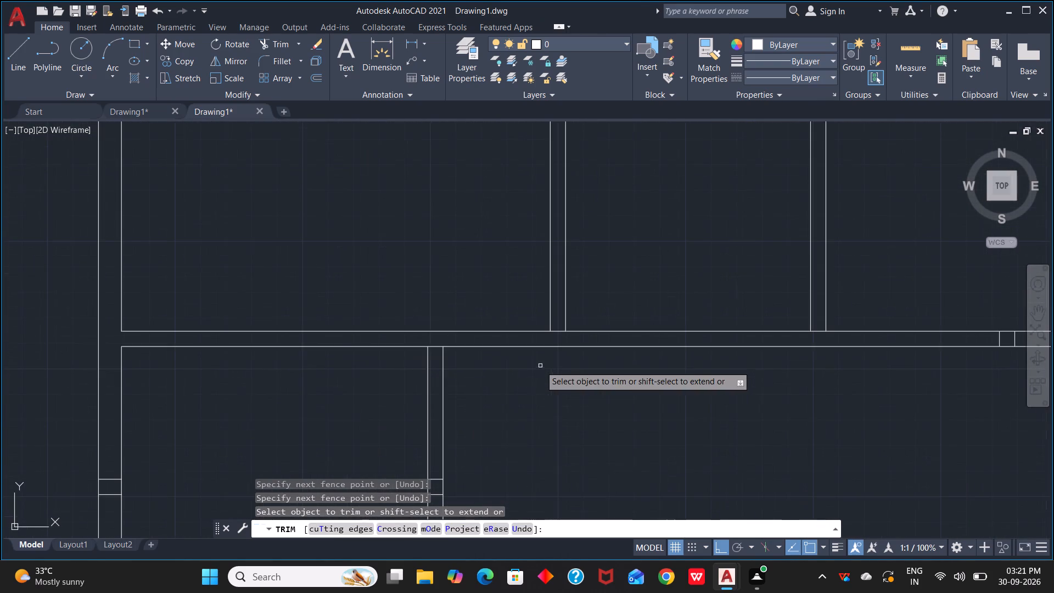
Open the junctions of the two vertical partitions between the three large upper rooms by trimming the horizontal partition lines crossing their ends.
{"action": "left_click_drag", "start_coordinate": [556, 339], "coordinate": [555, 316]}
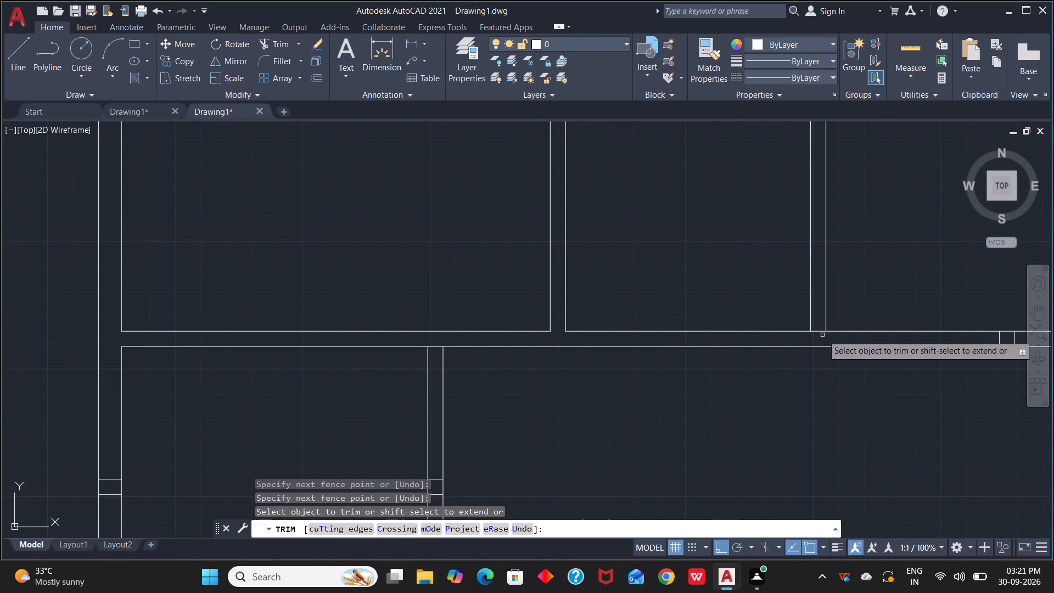
{"action": "left_click_drag", "start_coordinate": [820, 335], "coordinate": [816, 325]}
{"action": "scroll", "coordinate": [817, 327], "scroll_direction": "down", "scroll_amount": 2}
{"action": "middle_click_drag", "start_coordinate": [896, 299], "coordinate": [883, 309]}
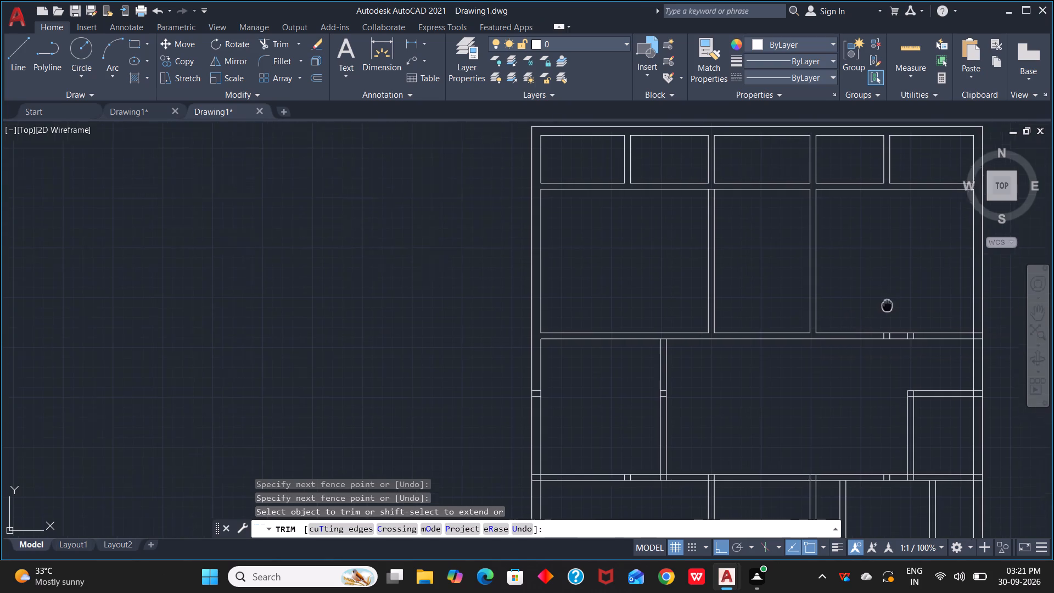
{"action": "middle_click_drag", "start_coordinate": [883, 309], "coordinate": [804, 343]}
{"action": "scroll", "coordinate": [622, 230], "scroll_direction": "up", "scroll_amount": 2}
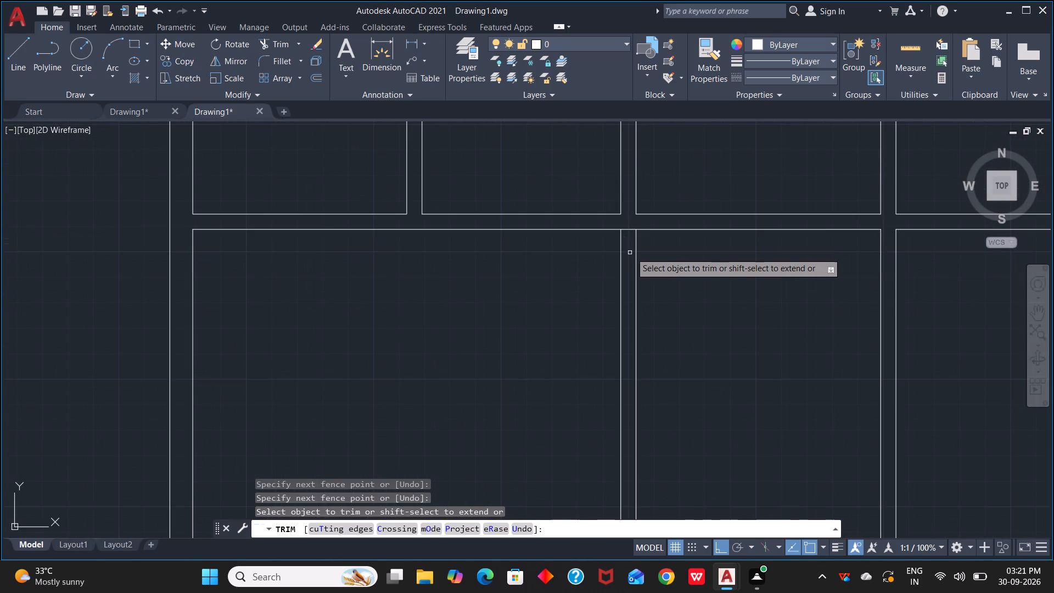
{"action": "left_click_drag", "start_coordinate": [626, 237], "coordinate": [630, 222]}
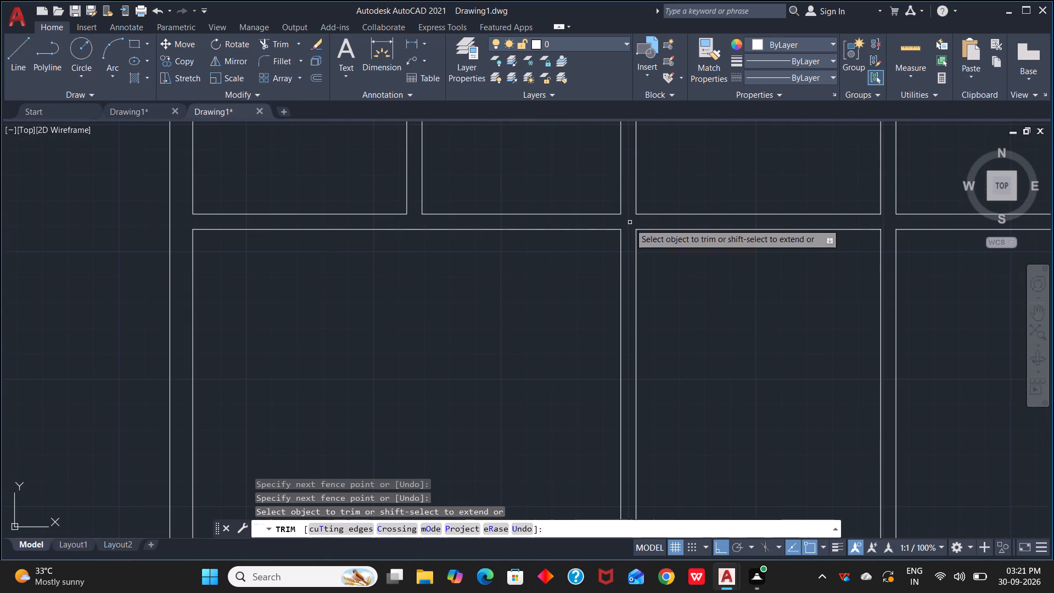
Trim the two leftover stubs inside the middle horizontal partition near the right outer wall.
{"action": "scroll", "coordinate": [687, 257], "scroll_direction": "down", "scroll_amount": 2}
{"action": "middle_click_drag", "start_coordinate": [717, 275], "coordinate": [626, 278]}
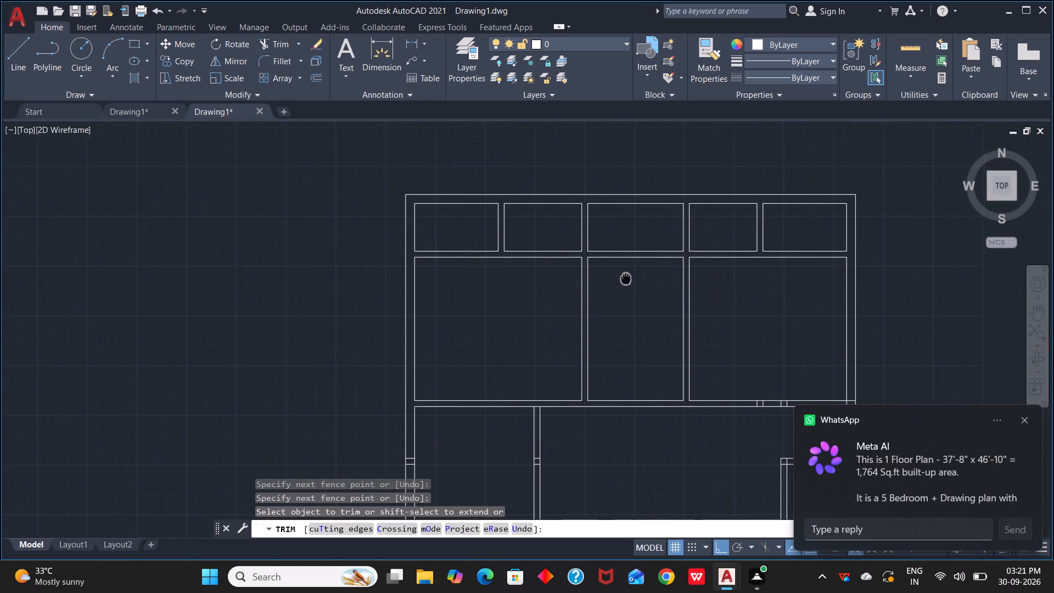
{"action": "middle_click_drag", "start_coordinate": [626, 278], "coordinate": [625, 278]}
{"action": "left_click", "coordinate": [1027, 419]}
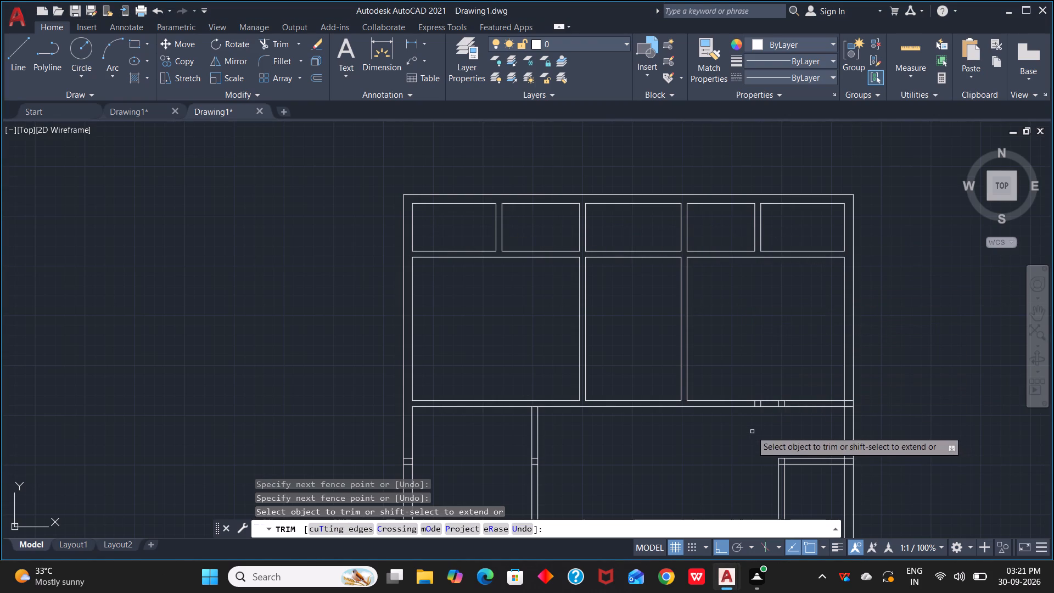
{"action": "middle_click_drag", "start_coordinate": [752, 428], "coordinate": [660, 417]}
{"action": "scroll", "coordinate": [655, 413], "scroll_direction": "up", "scroll_amount": 1}
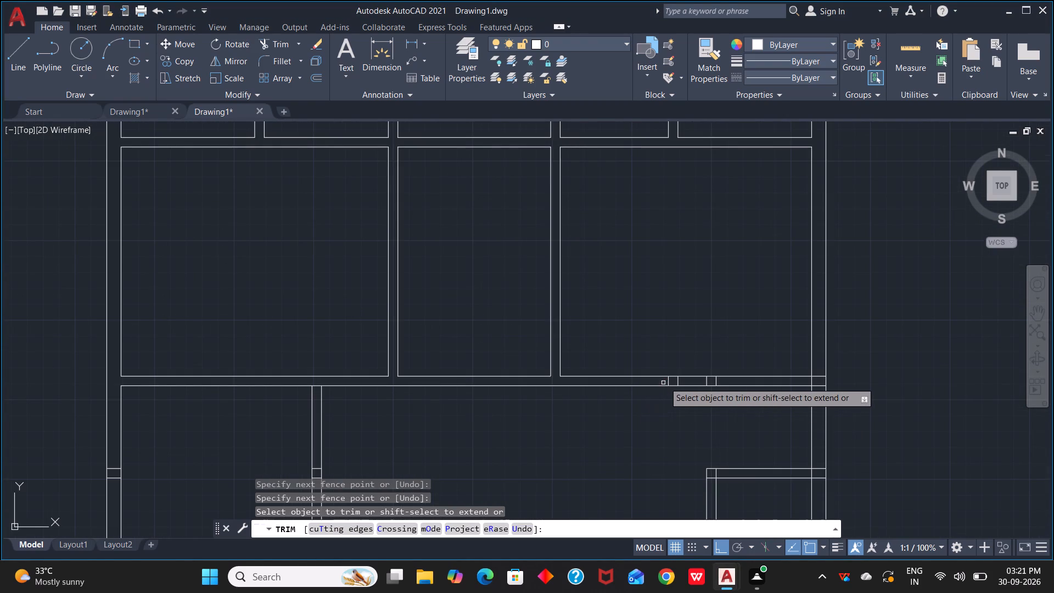
{"action": "left_click_drag", "start_coordinate": [663, 380], "coordinate": [733, 382]}
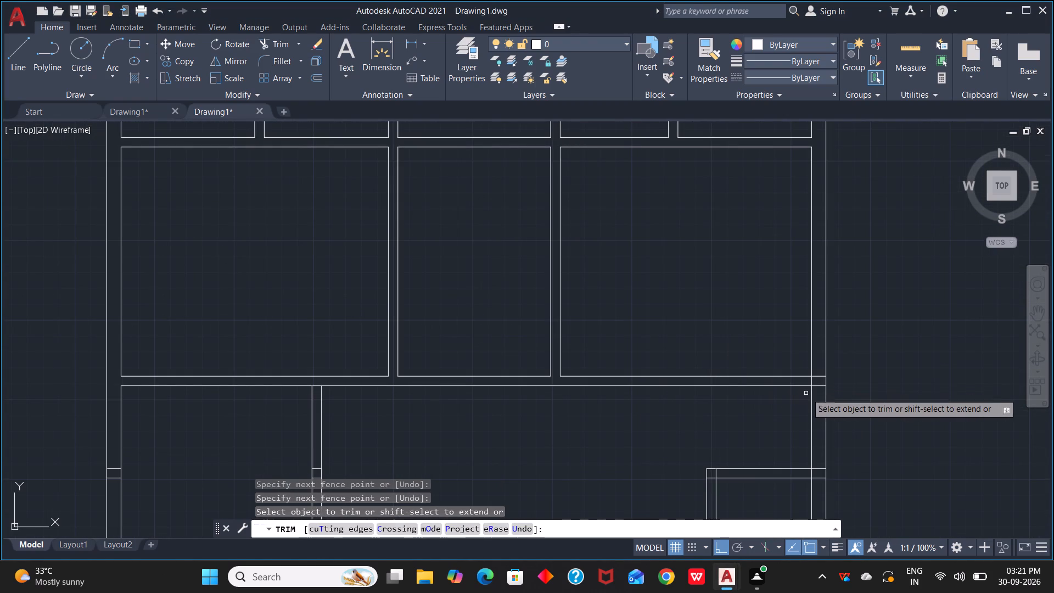
Trim the middle horizontal partition's line ends inside the right outer wall, plus the inner wall line between them.
{"action": "left_click_drag", "start_coordinate": [818, 393], "coordinate": [815, 370]}
{"action": "left_click_drag", "start_coordinate": [819, 383], "coordinate": [818, 382]}
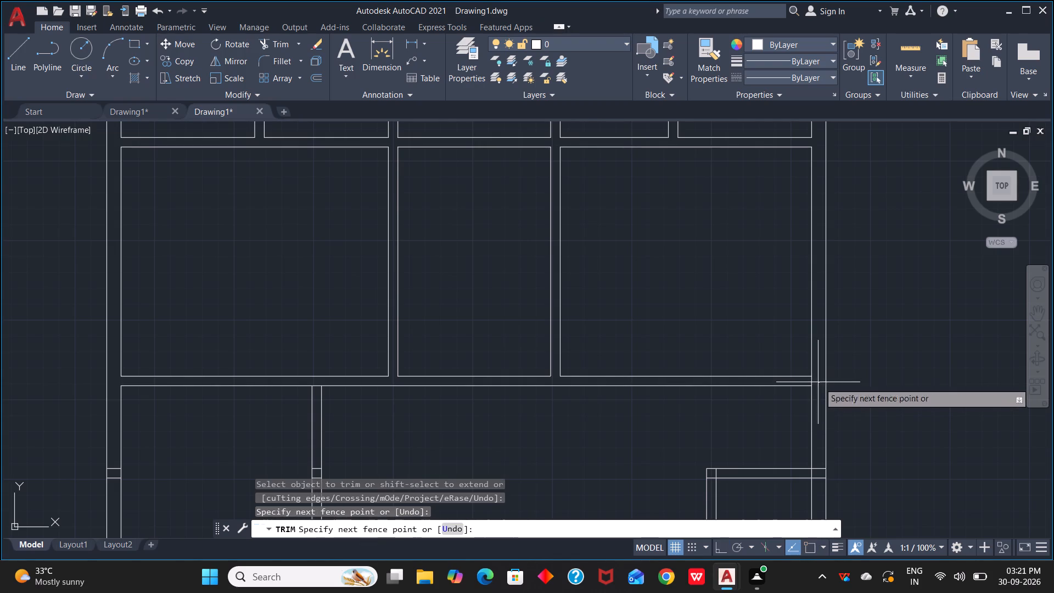
{"action": "left_click_drag", "start_coordinate": [818, 382], "coordinate": [804, 381]}
Trim the overlapping lines at the small right-hand room's upper-left corner and at its top partition's junction with the right outer wall.
{"action": "scroll", "coordinate": [828, 372], "scroll_direction": "down", "scroll_amount": 1}
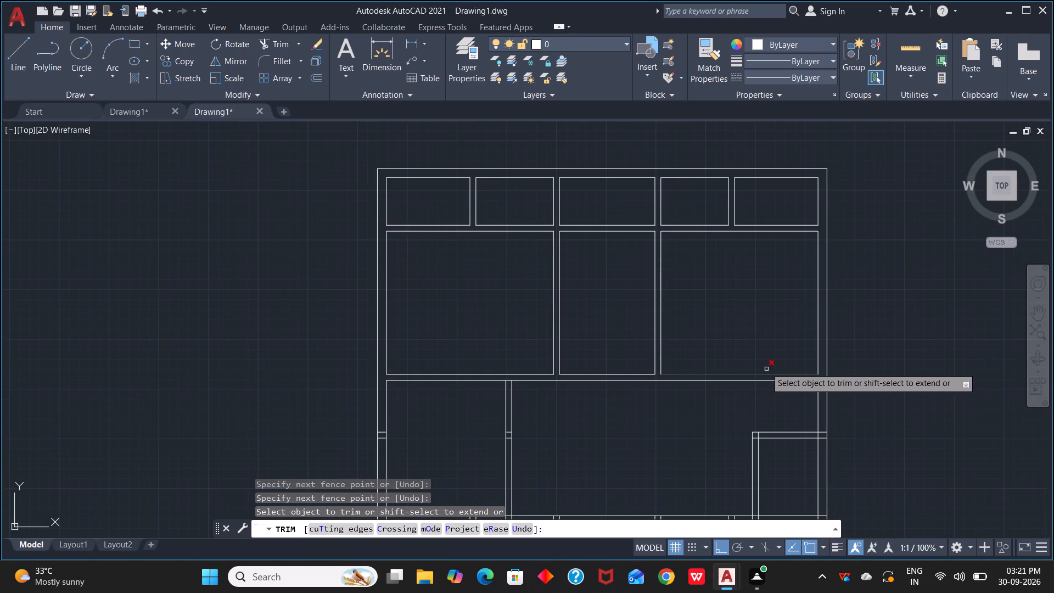
{"action": "middle_click_drag", "start_coordinate": [762, 357], "coordinate": [776, 219]}
{"action": "scroll", "coordinate": [818, 367], "scroll_direction": "up", "scroll_amount": 1}
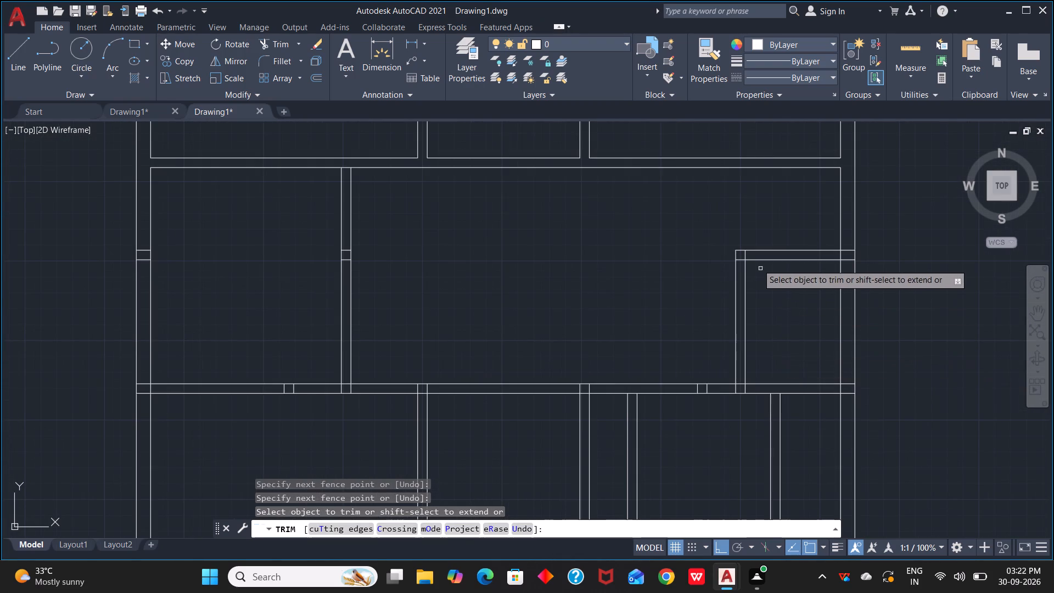
{"action": "left_click_drag", "start_coordinate": [752, 254], "coordinate": [740, 270]}
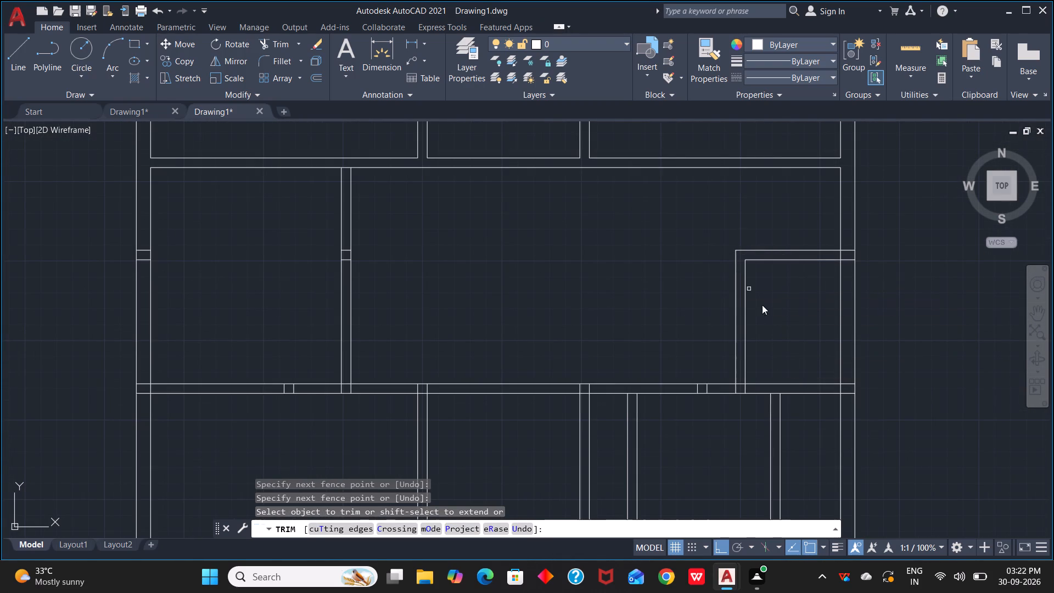
{"action": "left_click_drag", "start_coordinate": [849, 265], "coordinate": [848, 244]}
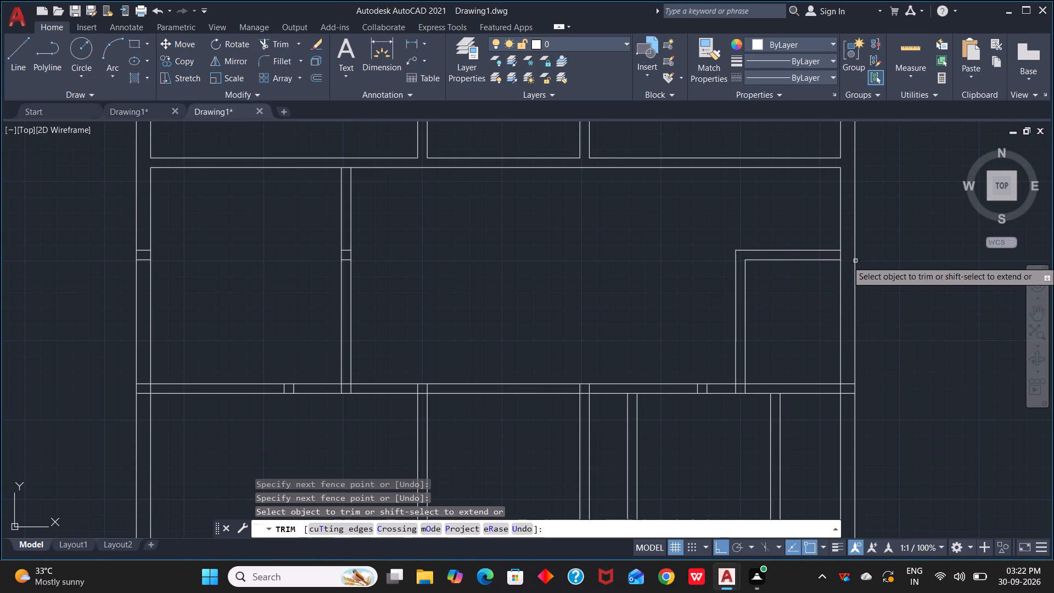
{"action": "left_click_drag", "start_coordinate": [847, 256], "coordinate": [832, 258]}
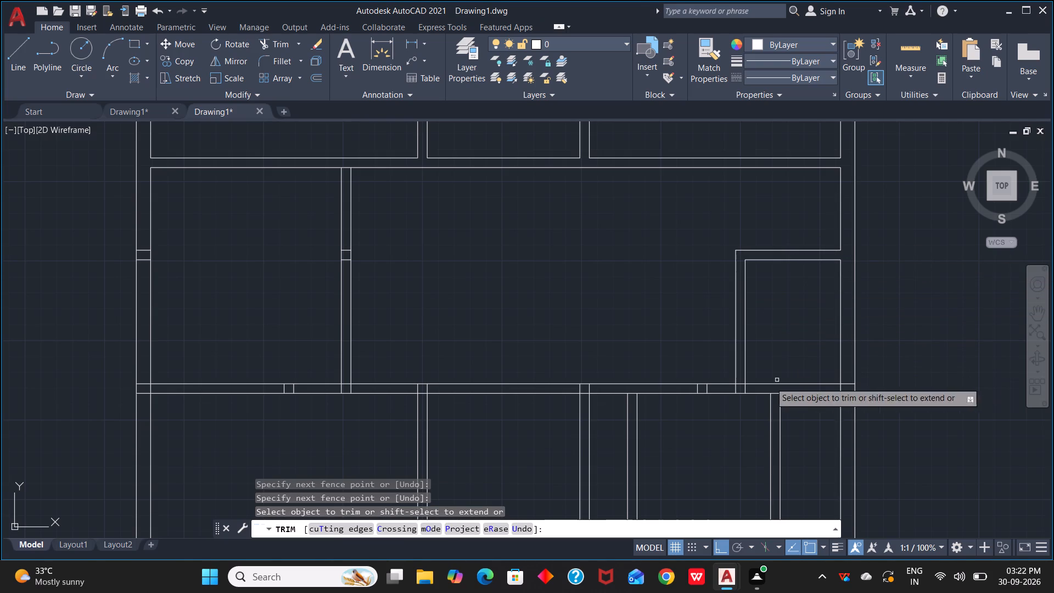
Trim the stub and the small room's vertical partition ends inside the horizontal partition below it, and open that partition's upper line at the junction.
{"action": "middle_click_drag", "start_coordinate": [726, 407], "coordinate": [742, 363]}
{"action": "scroll", "coordinate": [783, 343], "scroll_direction": "down", "scroll_amount": 1}
{"action": "scroll", "coordinate": [783, 343], "scroll_direction": "up", "scroll_amount": 2}
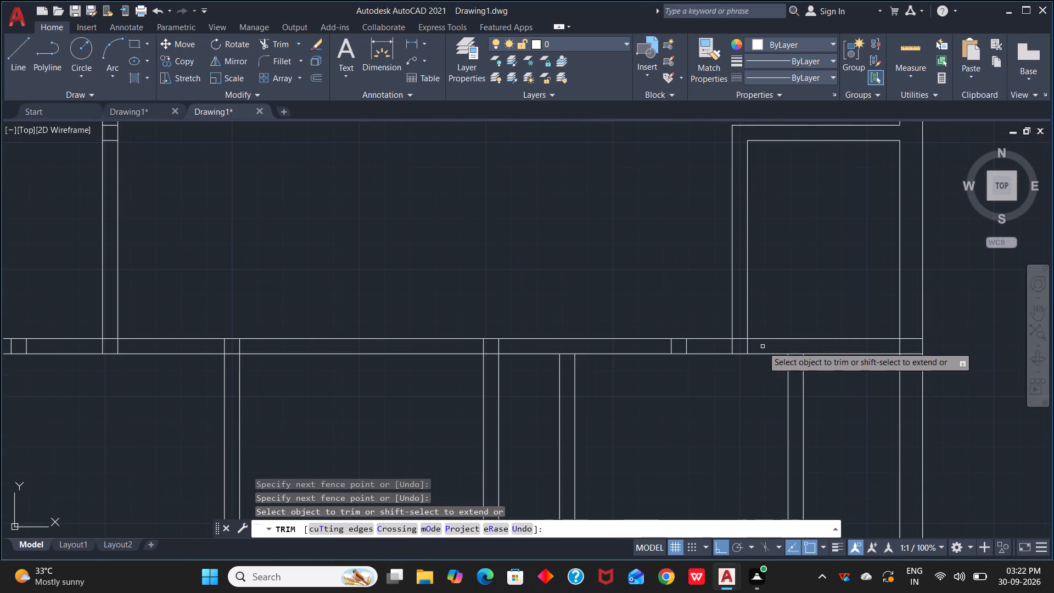
{"action": "left_click_drag", "start_coordinate": [763, 346], "coordinate": [659, 345]}
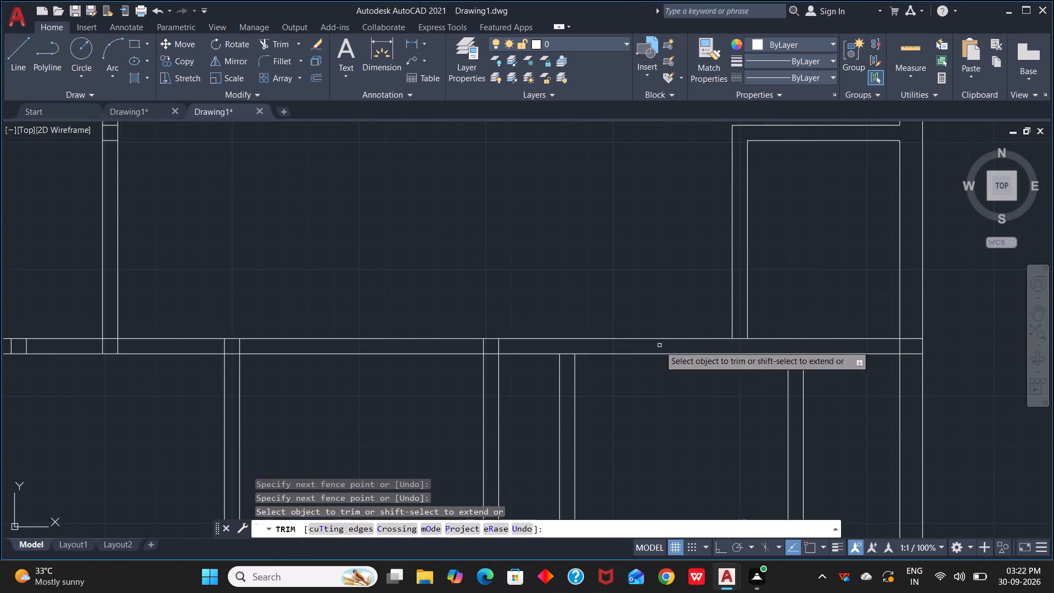
{"action": "left_click_drag", "start_coordinate": [737, 345], "coordinate": [740, 330]}
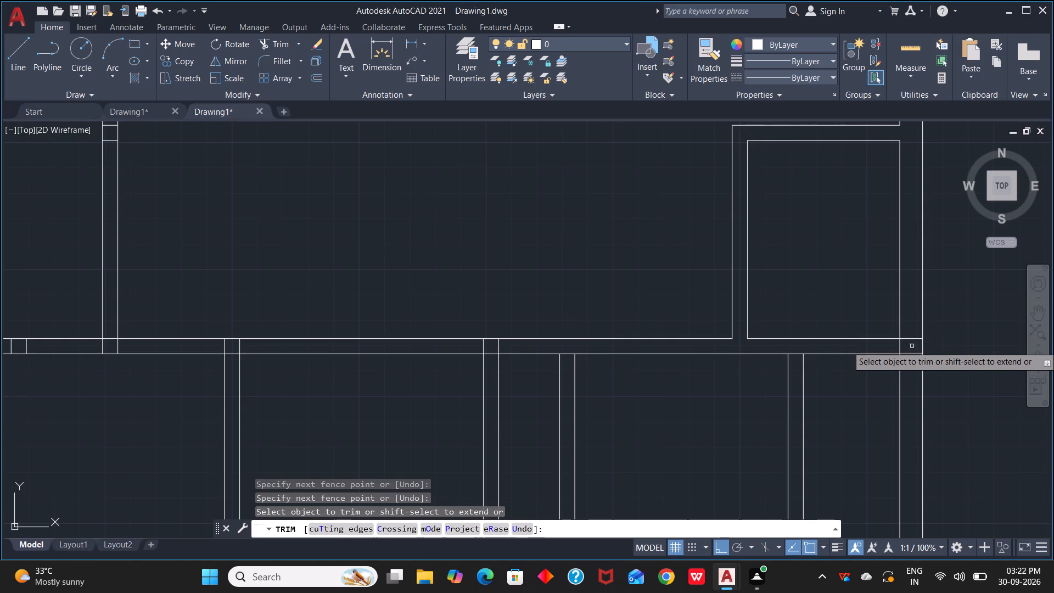
Trim that horizontal partition's line ends inside the right outer wall and the inner wall line between them.
{"action": "left_click_drag", "start_coordinate": [912, 331], "coordinate": [915, 363]}
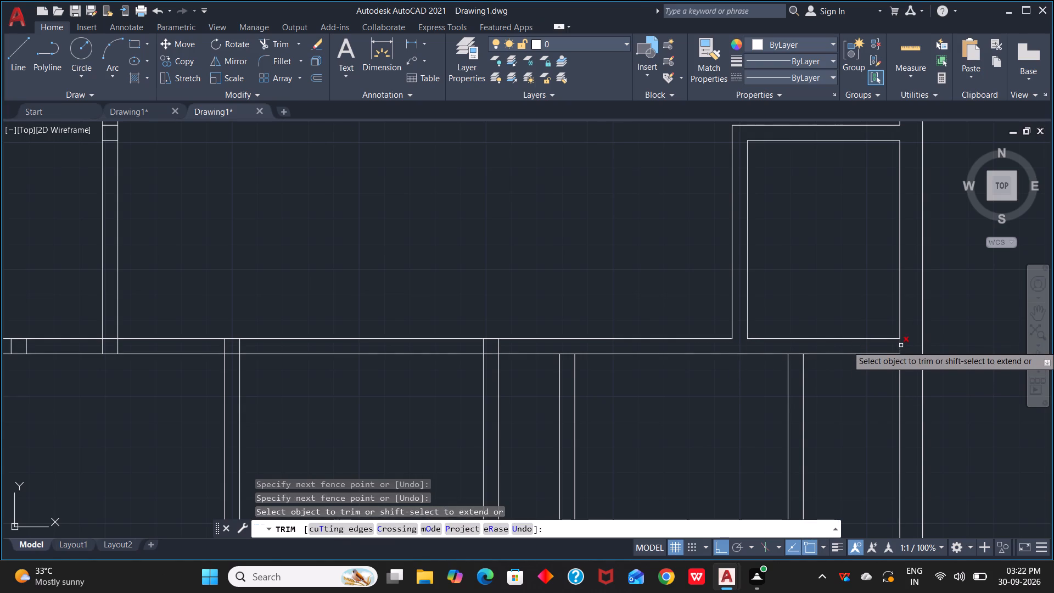
{"action": "left_click", "coordinate": [901, 345]}
Trim the same horizontal partition's lower line between the two lines of the left vertical partition inside the lower right room.
{"action": "left_click", "coordinate": [569, 355]}
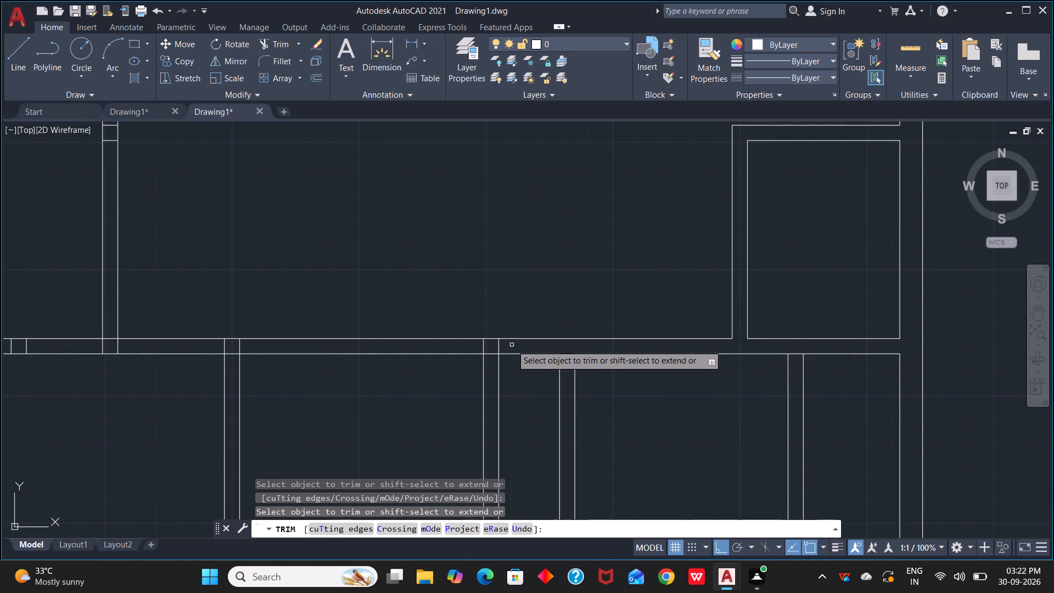
Trim away all four lines of the two vertical partitions crossing the lower right room.
{"action": "scroll", "coordinate": [568, 402], "scroll_direction": "down", "scroll_amount": 2}
{"action": "scroll", "coordinate": [633, 440], "scroll_direction": "down", "scroll_amount": 2}
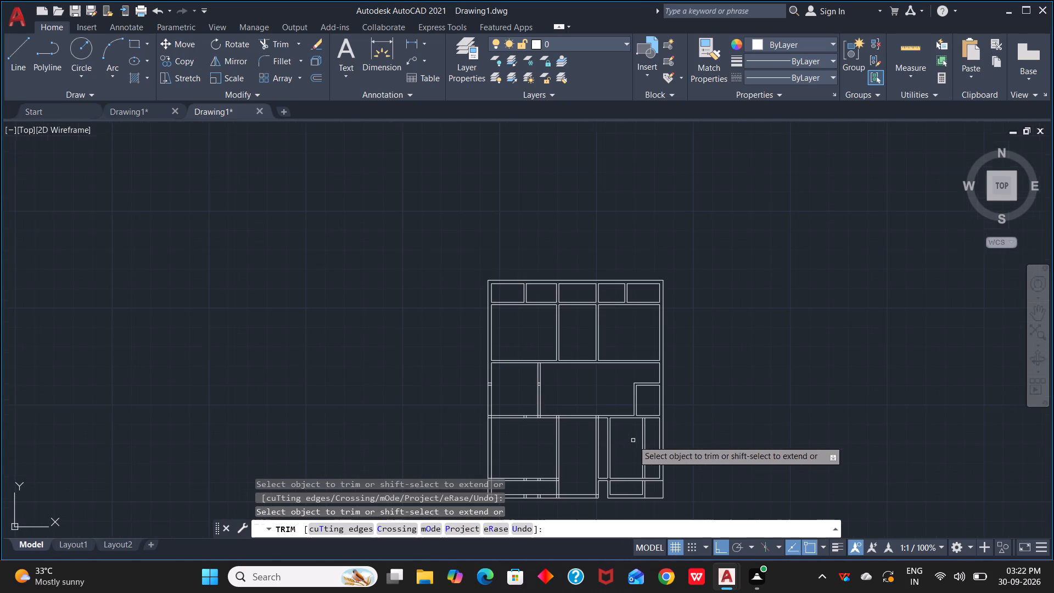
{"action": "middle_click_drag", "start_coordinate": [633, 440], "coordinate": [645, 394]}
{"action": "scroll", "coordinate": [644, 394], "scroll_direction": "up", "scroll_amount": 2}
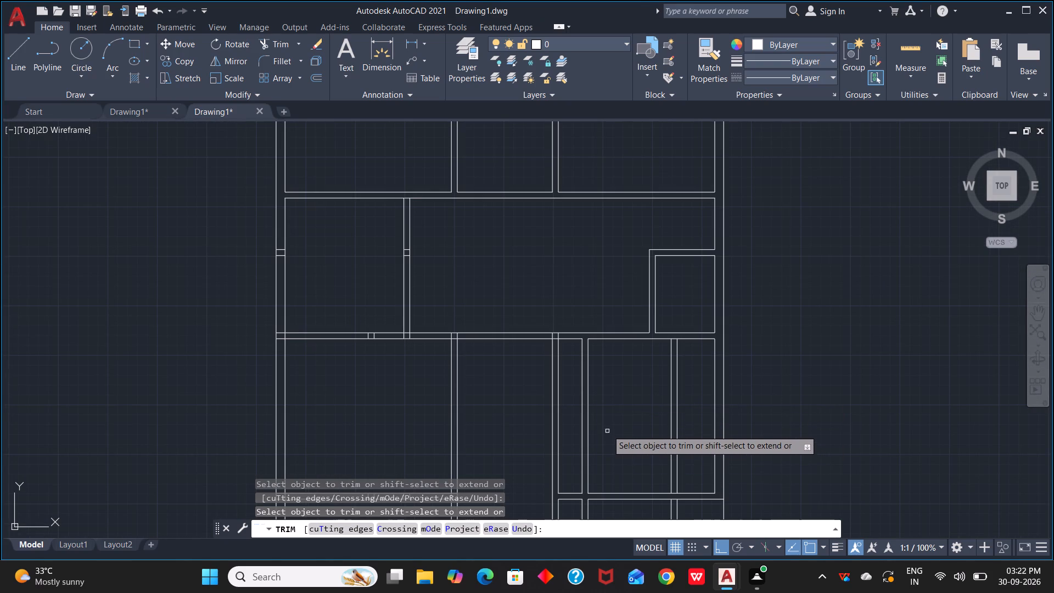
{"action": "scroll", "coordinate": [608, 429], "scroll_direction": "down", "scroll_amount": 1}
{"action": "scroll", "coordinate": [608, 429], "scroll_direction": "up", "scroll_amount": 2}
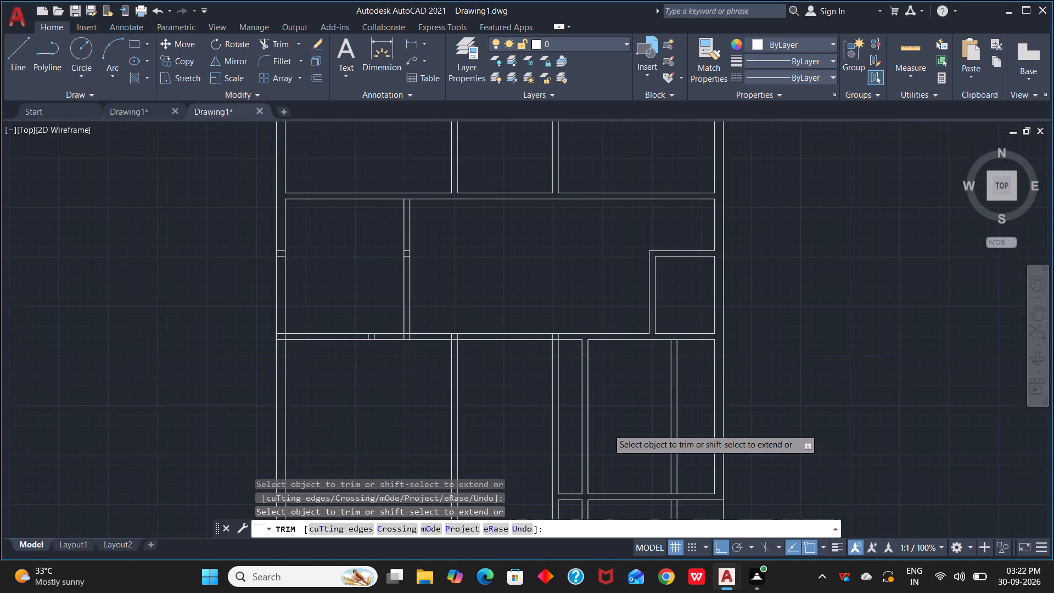
{"action": "type", "text": "tr"}
{"action": "key", "text": "space"}
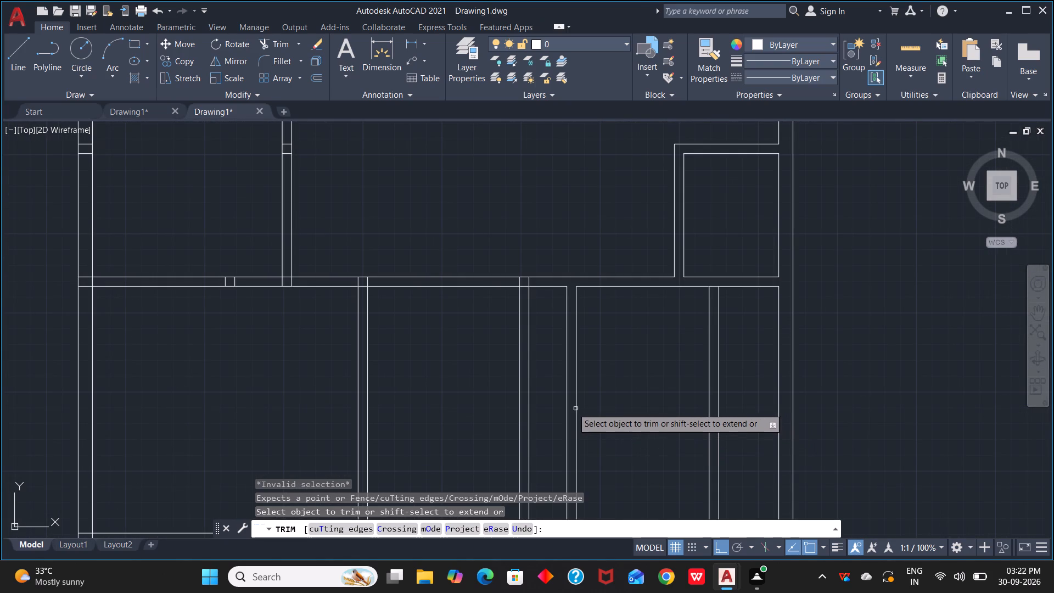
{"action": "left_click", "coordinate": [568, 408]}
{"action": "left_click", "coordinate": [578, 406]}
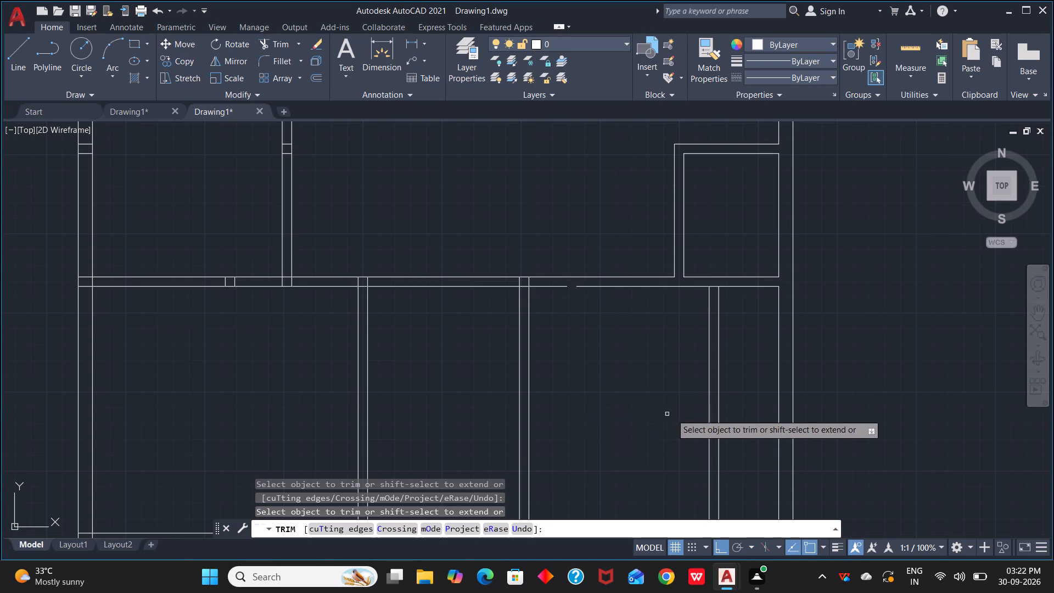
{"action": "left_click", "coordinate": [708, 412]}
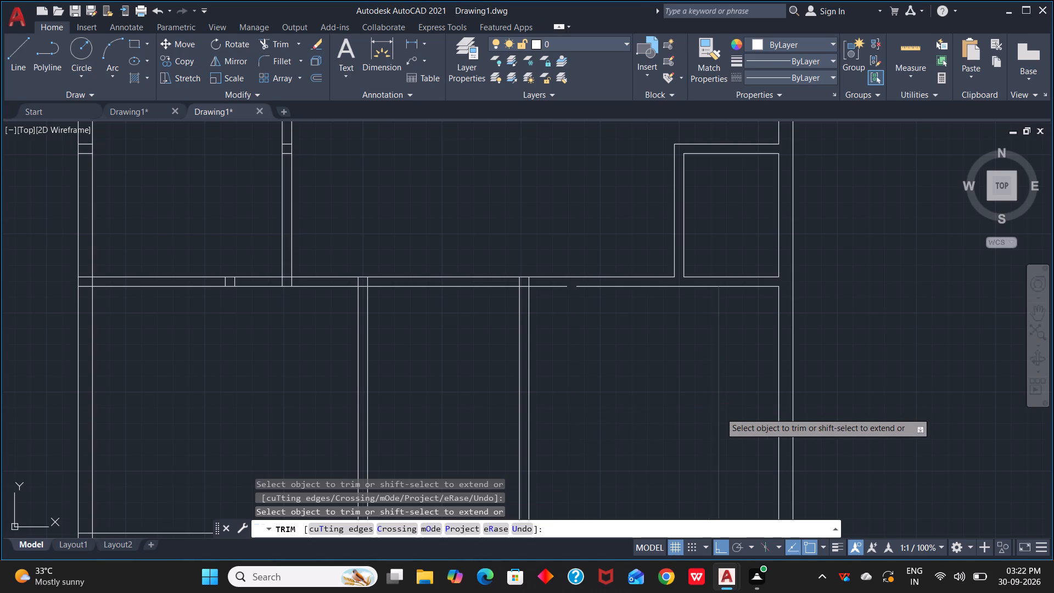
{"action": "left_click", "coordinate": [720, 412]}
Trim the junctions where the two vertical partitions between the three lower rooms meet the horizontal partition above them.
{"action": "middle_click_drag", "start_coordinate": [613, 339], "coordinate": [709, 354]}
{"action": "scroll", "coordinate": [613, 339], "scroll_direction": "down", "scroll_amount": 1}
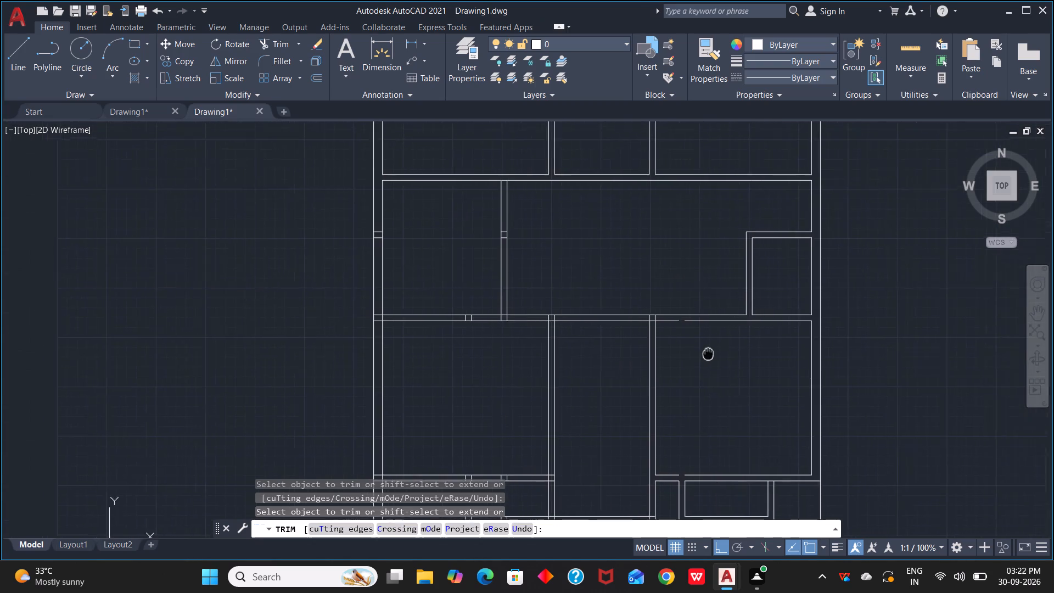
{"action": "middle_click_drag", "start_coordinate": [709, 354], "coordinate": [715, 320]}
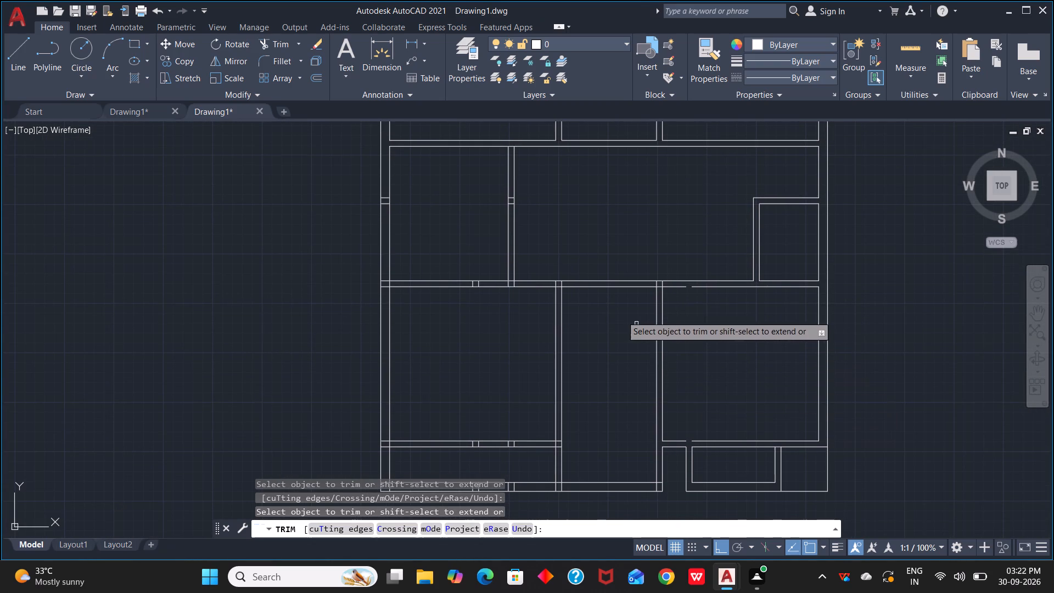
{"action": "scroll", "coordinate": [649, 281], "scroll_direction": "up", "scroll_amount": 3}
{"action": "left_click_drag", "start_coordinate": [661, 290], "coordinate": [720, 282]}
{"action": "left_click_drag", "start_coordinate": [700, 296], "coordinate": [697, 307]}
{"action": "left_click_drag", "start_coordinate": [250, 287], "coordinate": [334, 296]}
{"action": "left_click_drag", "start_coordinate": [278, 291], "coordinate": [283, 311]}
Trim the left stub and the upper vertical partition's ends inside that horizontal partition, and open its upper line at the junction.
{"action": "scroll", "coordinate": [373, 334], "scroll_direction": "down", "scroll_amount": 2}
{"action": "middle_click_drag", "start_coordinate": [383, 362], "coordinate": [550, 346]}
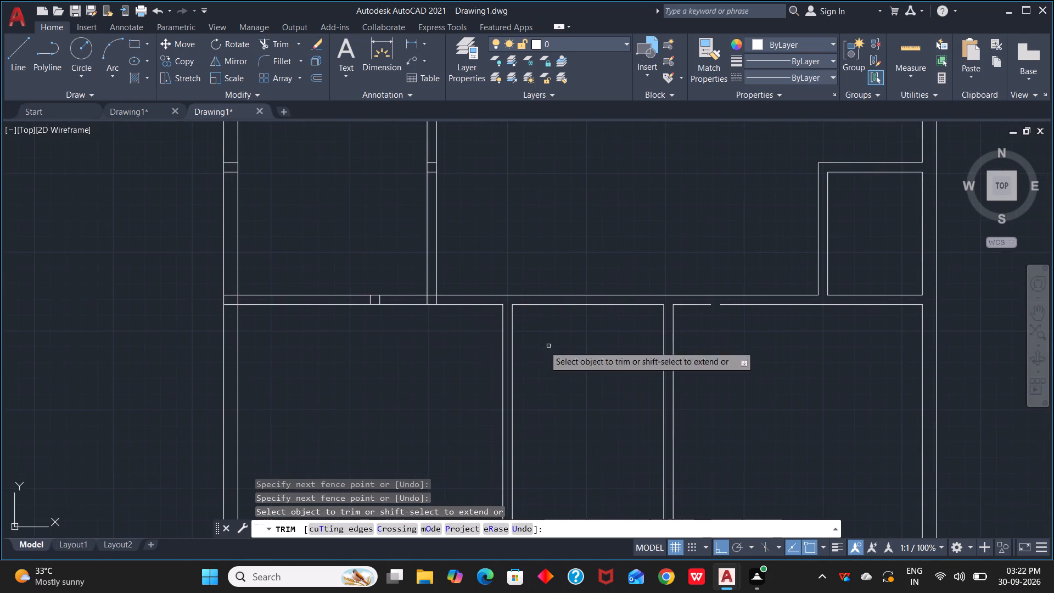
{"action": "scroll", "coordinate": [394, 306], "scroll_direction": "up", "scroll_amount": 1}
{"action": "left_click_drag", "start_coordinate": [347, 296], "coordinate": [378, 295]}
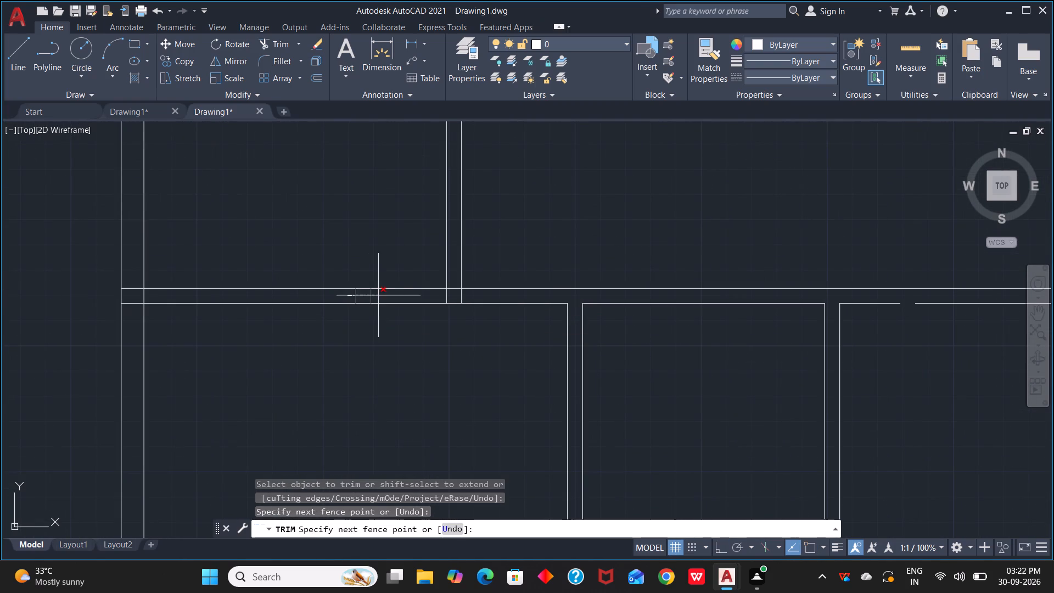
{"action": "left_click_drag", "start_coordinate": [378, 295], "coordinate": [471, 295]}
{"action": "left_click_drag", "start_coordinate": [452, 293], "coordinate": [455, 279]}
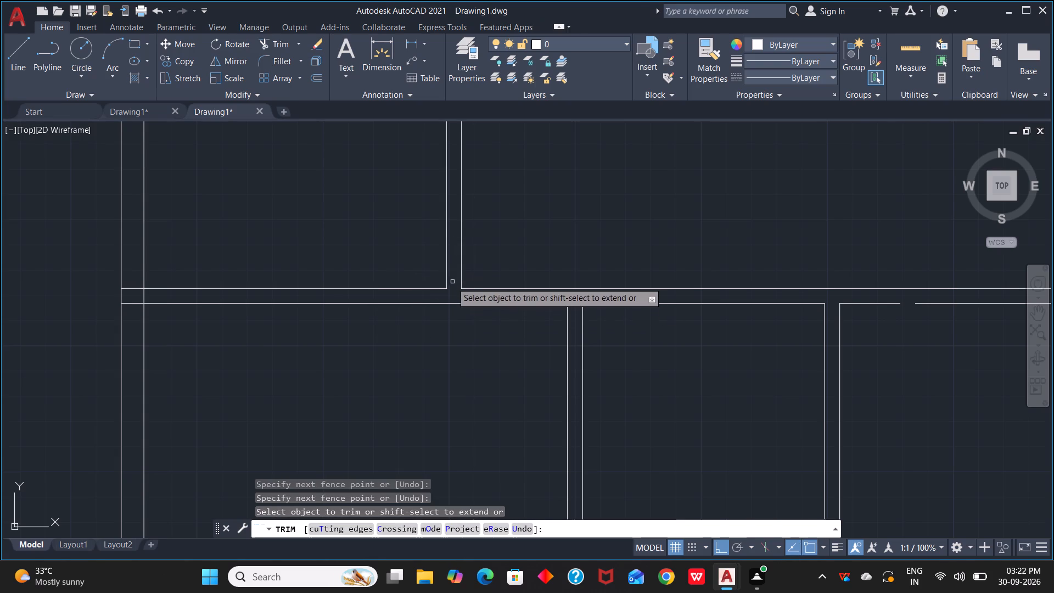
Trim the same horizontal partition's line ends inside the left outer wall and the inner wall line between them.
{"action": "left_click_drag", "start_coordinate": [134, 281], "coordinate": [135, 305]}
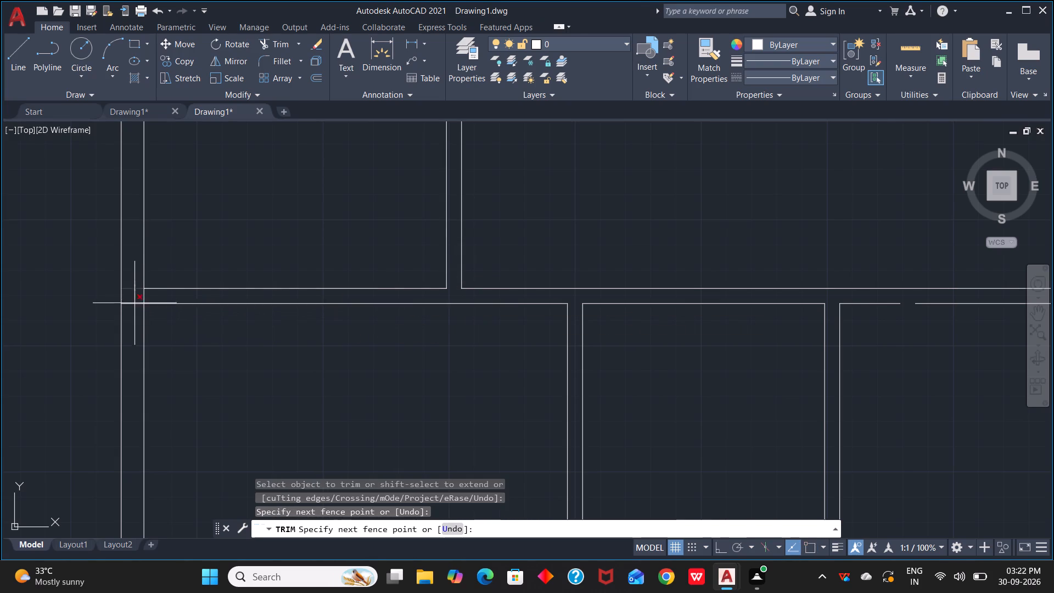
{"action": "left_click_drag", "start_coordinate": [135, 305], "coordinate": [135, 310]}
{"action": "left_click_drag", "start_coordinate": [138, 298], "coordinate": [164, 295]}
Trim the short leftover line pairs inside the middle-left room's vertical partition and the adjacent left outer wall.
{"action": "scroll", "coordinate": [344, 371], "scroll_direction": "down", "scroll_amount": 2}
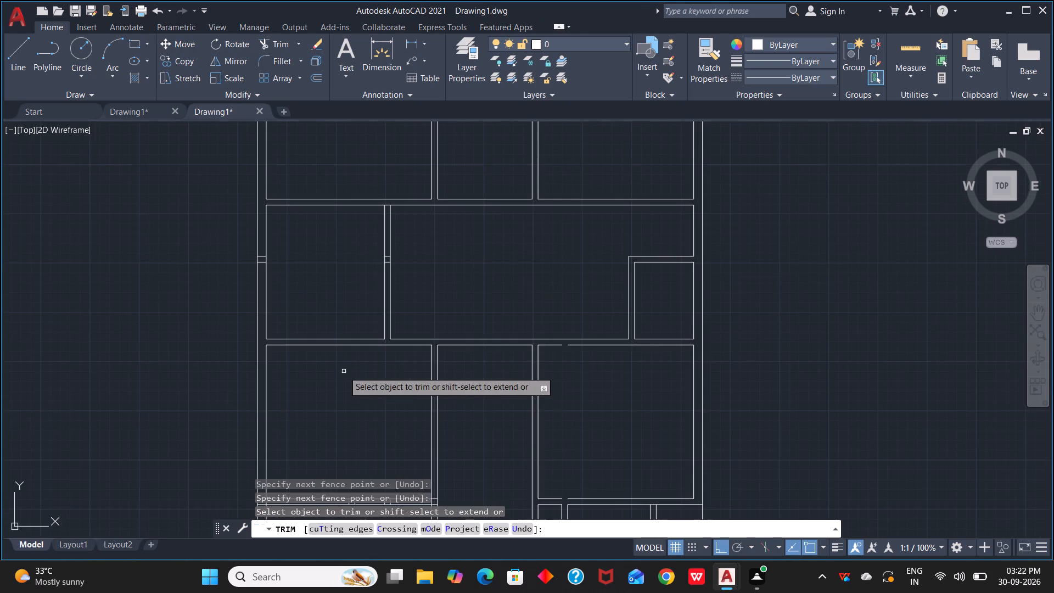
{"action": "scroll", "coordinate": [383, 274], "scroll_direction": "up", "scroll_amount": 1}
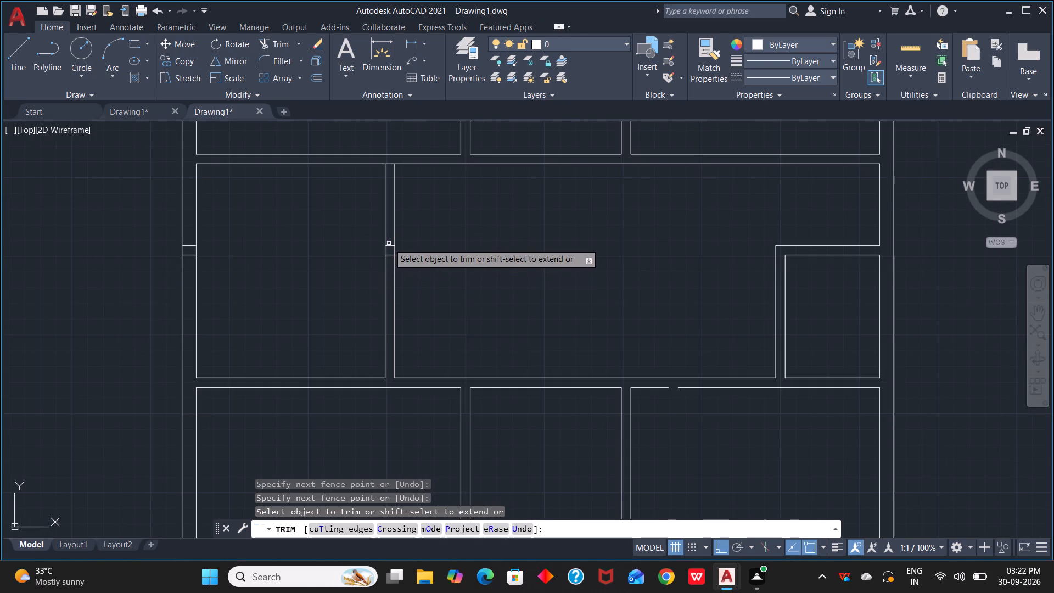
{"action": "left_click_drag", "start_coordinate": [390, 240], "coordinate": [389, 260]}
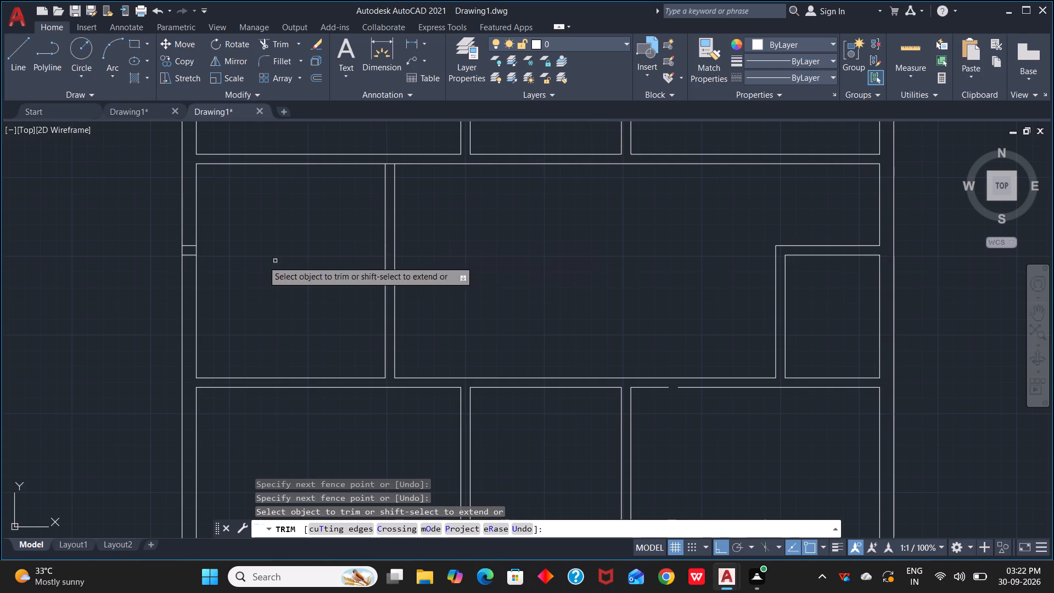
{"action": "left_click_drag", "start_coordinate": [190, 240], "coordinate": [193, 261]}
{"action": "scroll", "coordinate": [518, 328], "scroll_direction": "down", "scroll_amount": 1}
{"action": "middle_click_drag", "start_coordinate": [550, 333], "coordinate": [447, 323]}
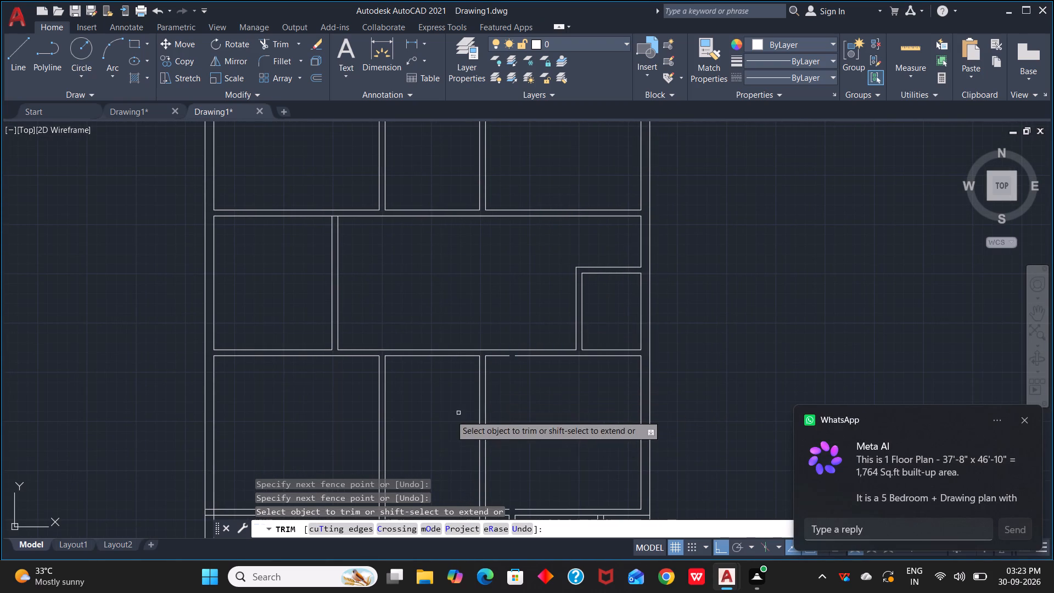
Trim the left end of the horizontal partition above the bottom-left strip room and the two short line pairs inside it.
{"action": "scroll", "coordinate": [333, 416], "scroll_direction": "down", "scroll_amount": 1}
{"action": "middle_click_drag", "start_coordinate": [323, 416], "coordinate": [410, 275]}
{"action": "scroll", "coordinate": [390, 310], "scroll_direction": "up", "scroll_amount": 2}
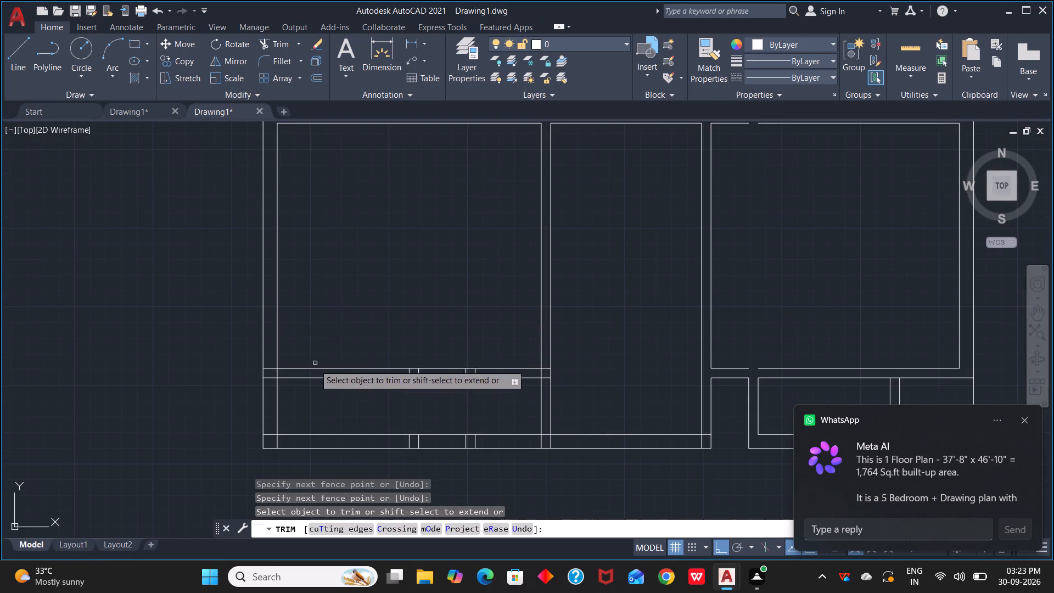
{"action": "left_click_drag", "start_coordinate": [270, 363], "coordinate": [273, 373]}
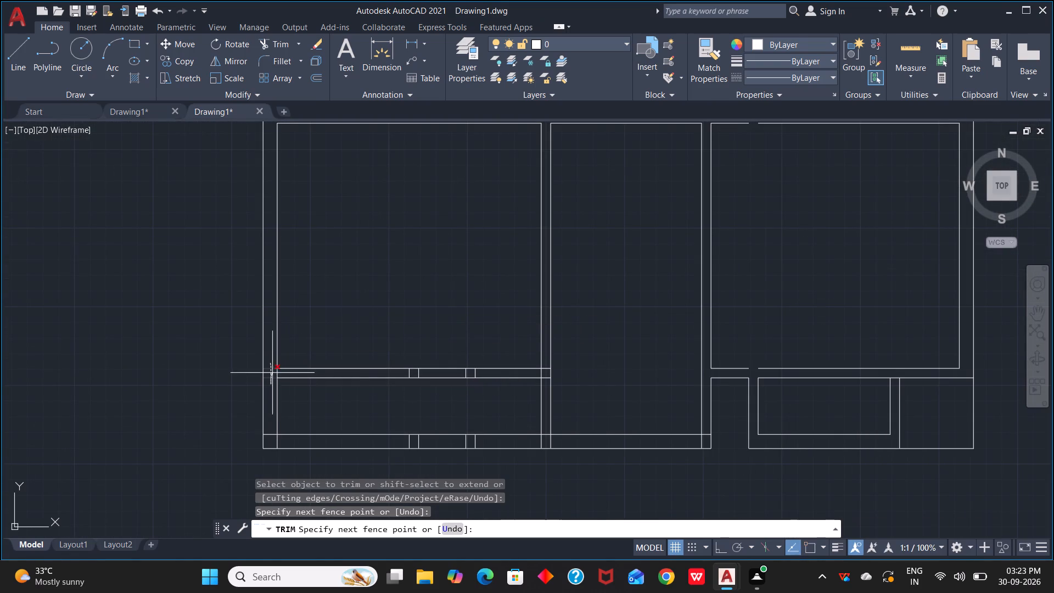
{"action": "left_click_drag", "start_coordinate": [273, 373], "coordinate": [287, 374]}
{"action": "scroll", "coordinate": [402, 372], "scroll_direction": "up", "scroll_amount": 2}
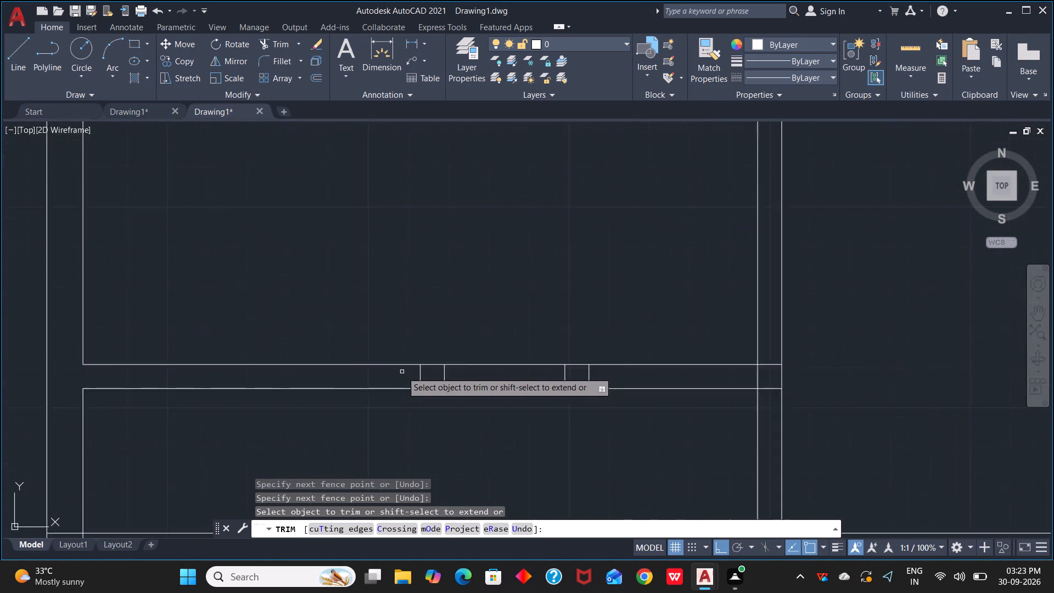
{"action": "scroll", "coordinate": [402, 372], "scroll_direction": "up", "scroll_amount": 1}
{"action": "left_click_drag", "start_coordinate": [402, 372], "coordinate": [703, 379]}
{"action": "scroll", "coordinate": [730, 413], "scroll_direction": "down", "scroll_amount": 1}
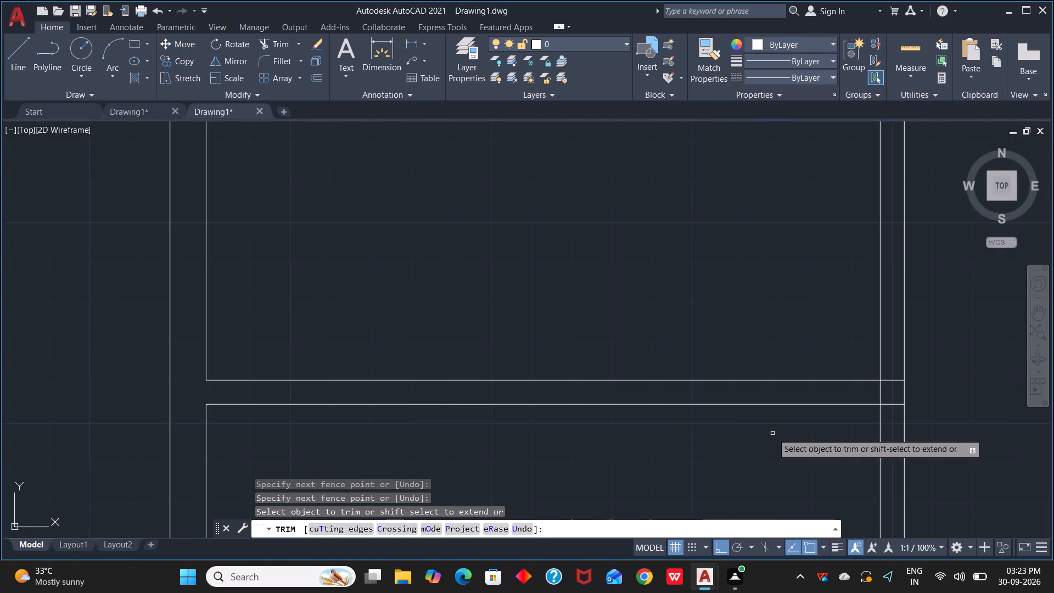
Trim that partition's line ends where it meets the vertical partition on the strip room's right side.
{"action": "scroll", "coordinate": [773, 434], "scroll_direction": "down", "scroll_amount": 1}
{"action": "middle_click_drag", "start_coordinate": [773, 434], "coordinate": [580, 461]}
{"action": "scroll", "coordinate": [617, 452], "scroll_direction": "up", "scroll_amount": 2}
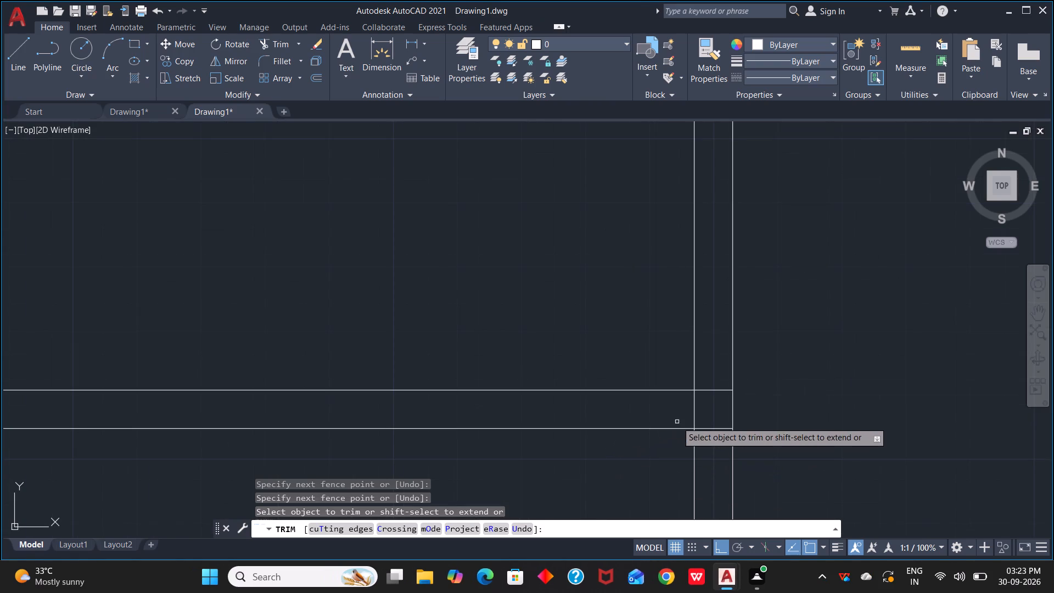
{"action": "left_click_drag", "start_coordinate": [688, 409], "coordinate": [713, 436]}
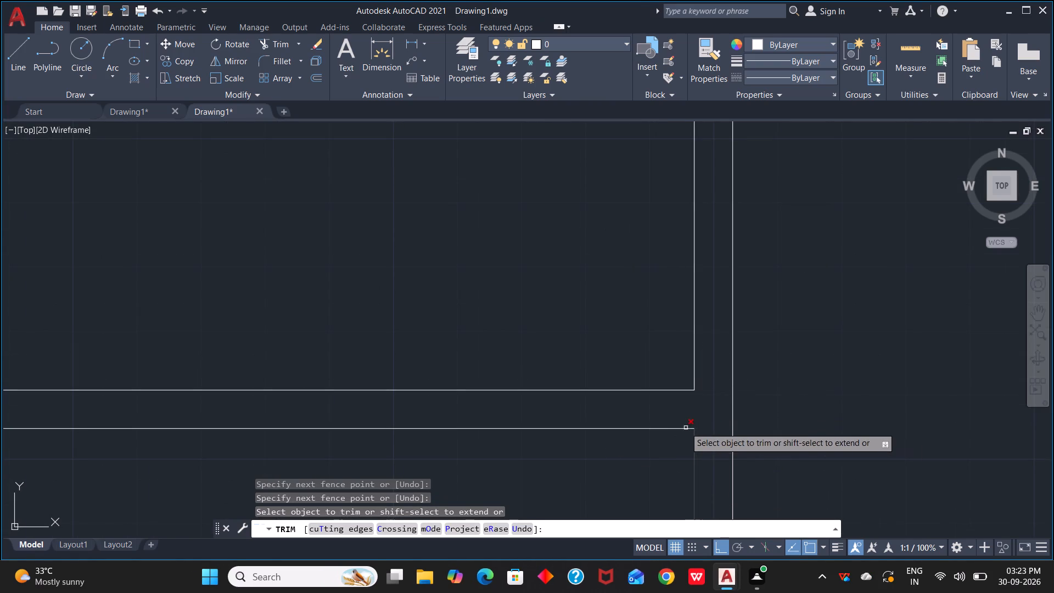
Trim the plan's bottom-left outer wall corner and the two short line pairs inside the bottom outer wall.
{"action": "scroll", "coordinate": [685, 427], "scroll_direction": "down", "scroll_amount": 2}
{"action": "middle_click_drag", "start_coordinate": [610, 477], "coordinate": [682, 286]}
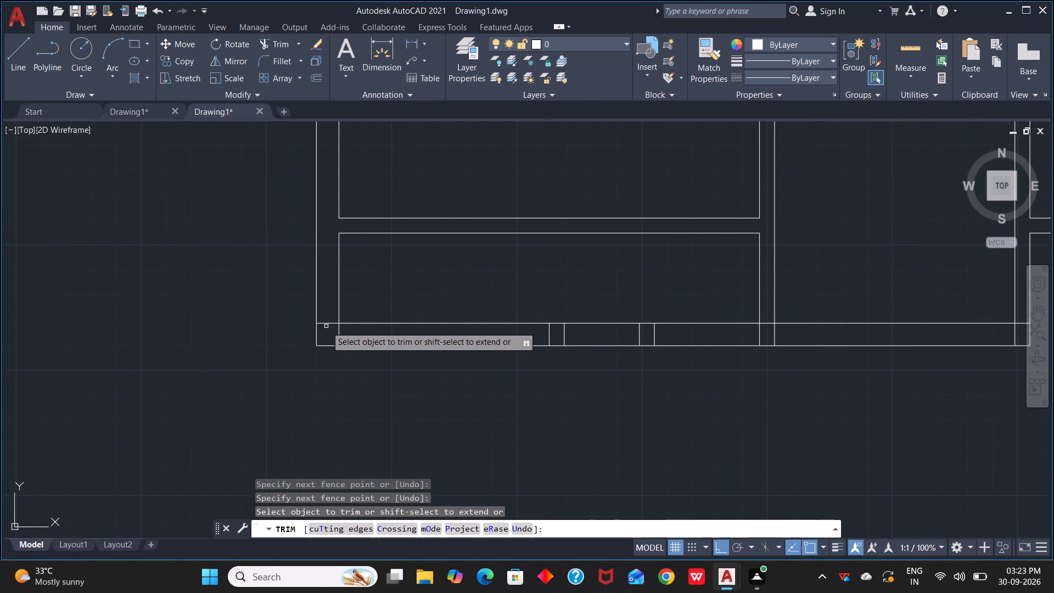
{"action": "left_click_drag", "start_coordinate": [326, 309], "coordinate": [539, 342]}
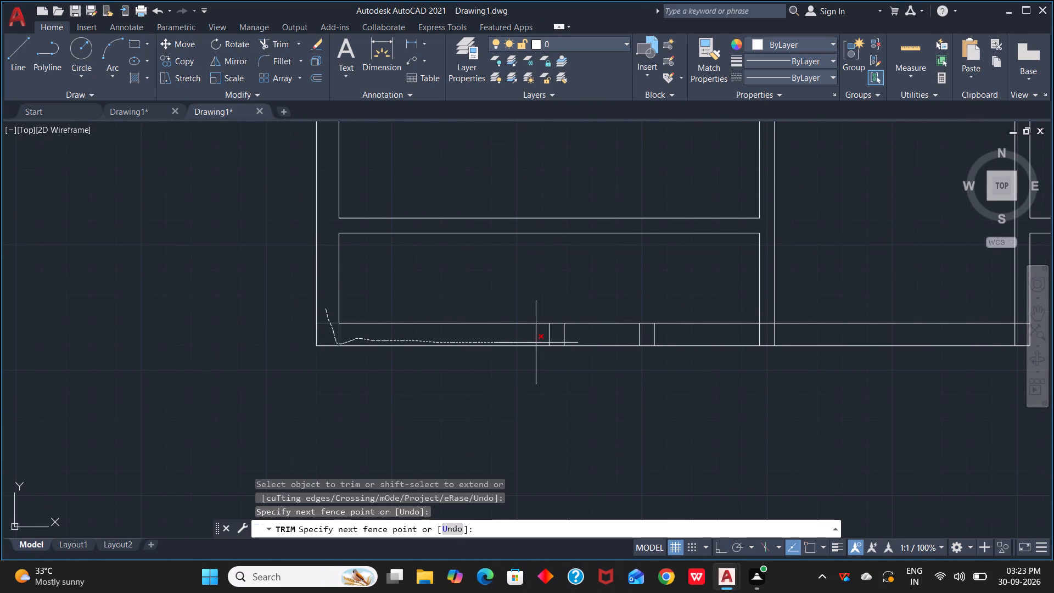
{"action": "left_click_drag", "start_coordinate": [539, 342], "coordinate": [658, 339]}
Trim the bottom outer wall's inner line inside the two vertical partitions flanking the lower middle room.
{"action": "scroll", "coordinate": [705, 374], "scroll_direction": "down", "scroll_amount": 1}
{"action": "middle_click_drag", "start_coordinate": [703, 376], "coordinate": [565, 402]}
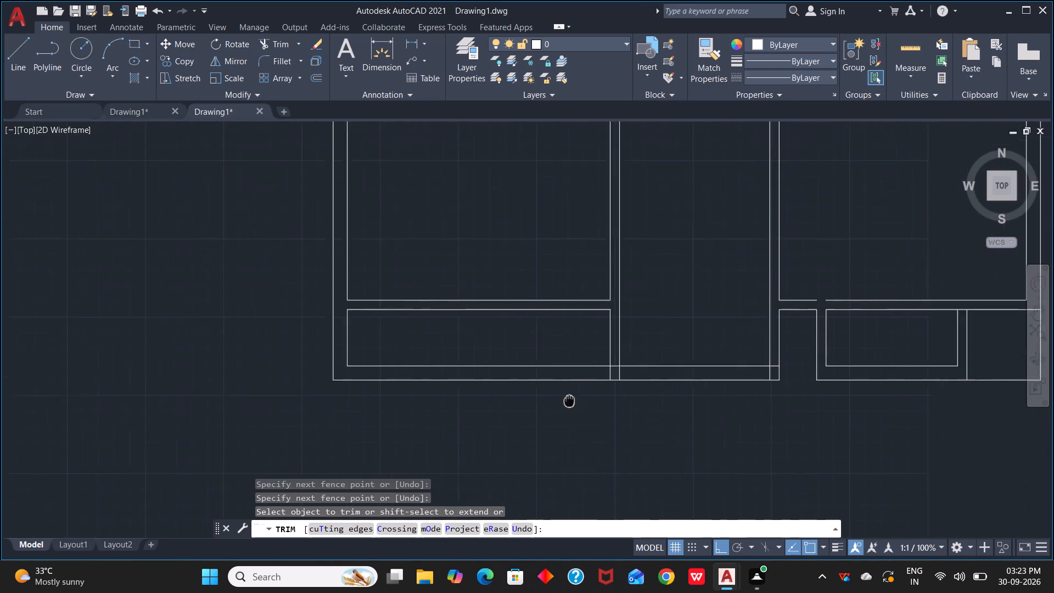
{"action": "middle_click_drag", "start_coordinate": [565, 402], "coordinate": [530, 412]}
{"action": "scroll", "coordinate": [582, 405], "scroll_direction": "up", "scroll_amount": 2}
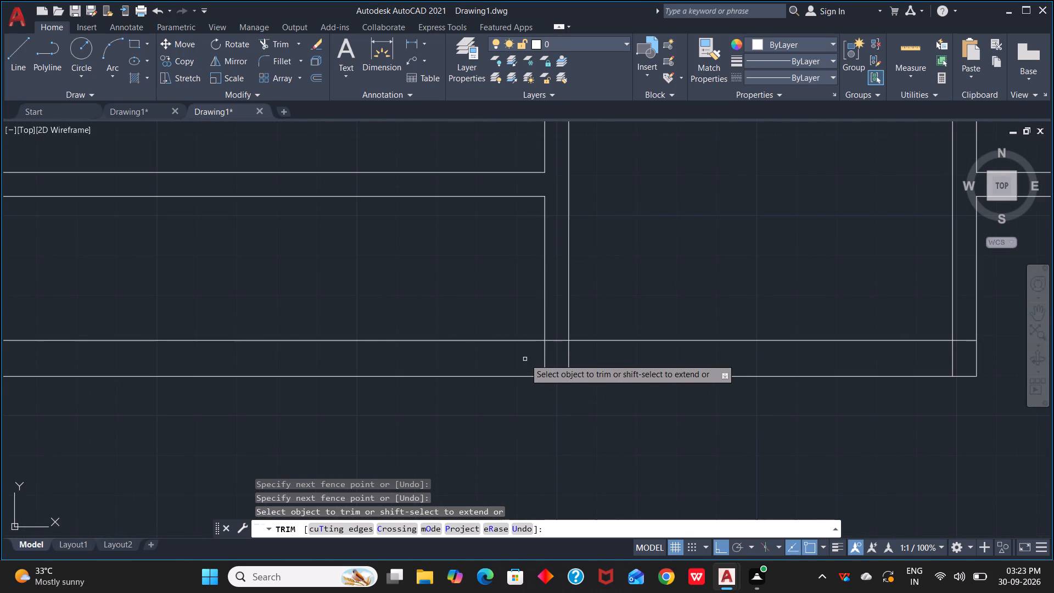
{"action": "scroll", "coordinate": [587, 377], "scroll_direction": "down", "scroll_amount": 4}
{"action": "scroll", "coordinate": [606, 382], "scroll_direction": "up", "scroll_amount": 1}
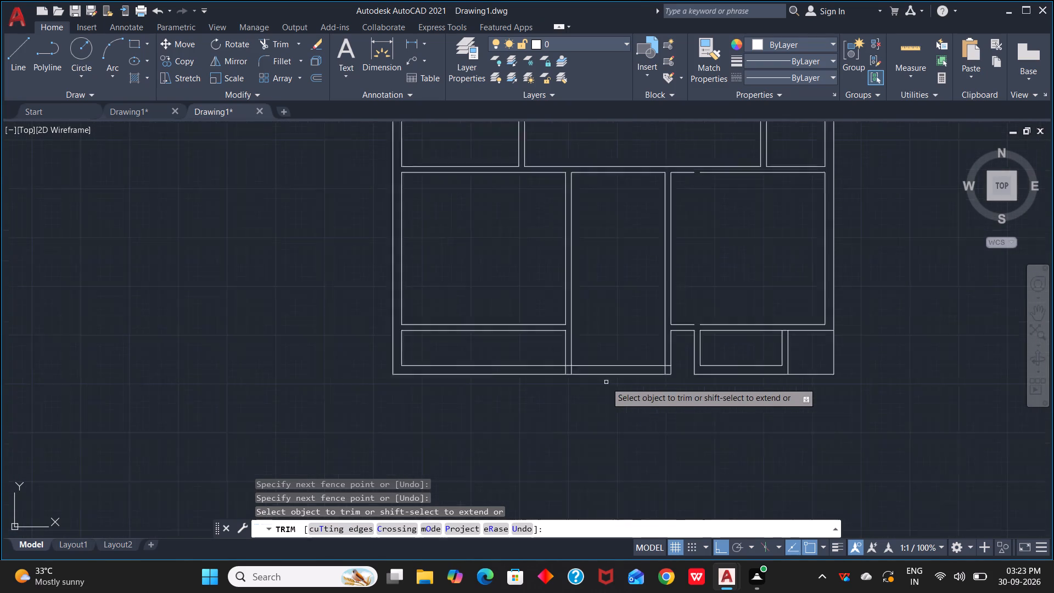
{"action": "scroll", "coordinate": [606, 382], "scroll_direction": "up", "scroll_amount": 2}
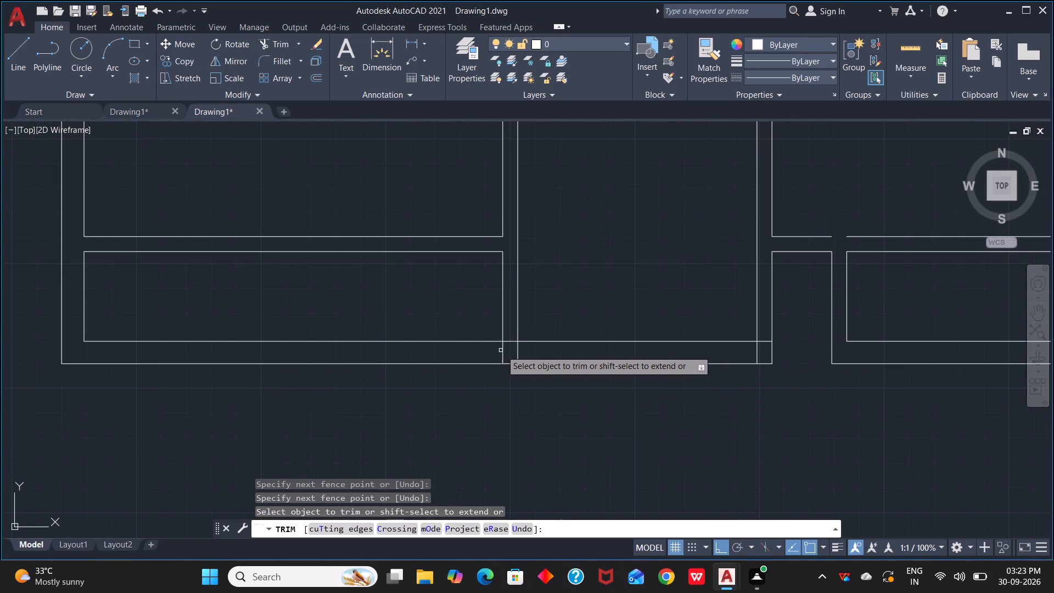
{"action": "left_click", "coordinate": [509, 342]}
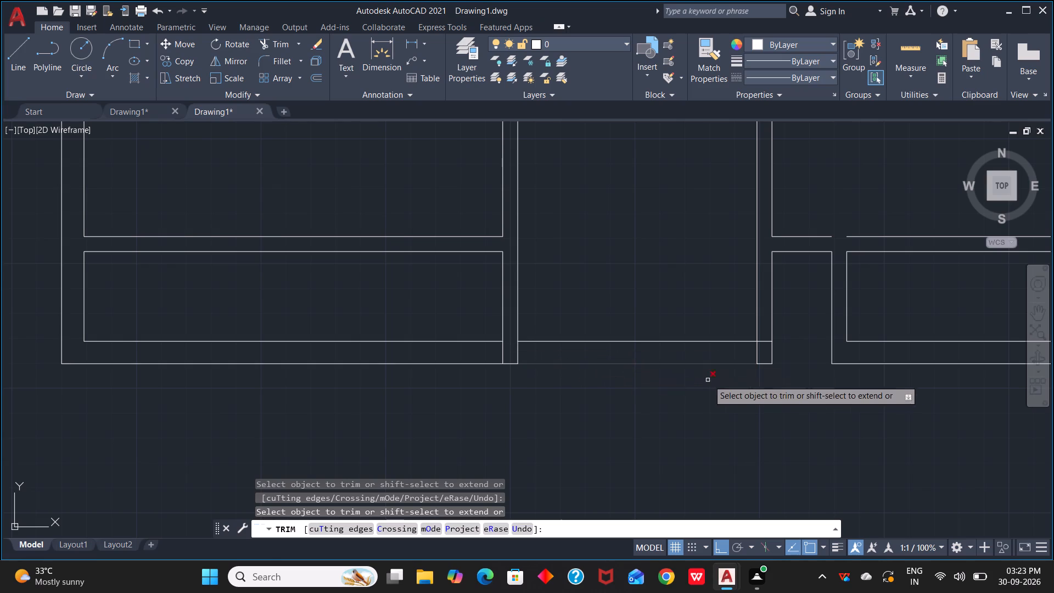
{"action": "left_click", "coordinate": [766, 342]}
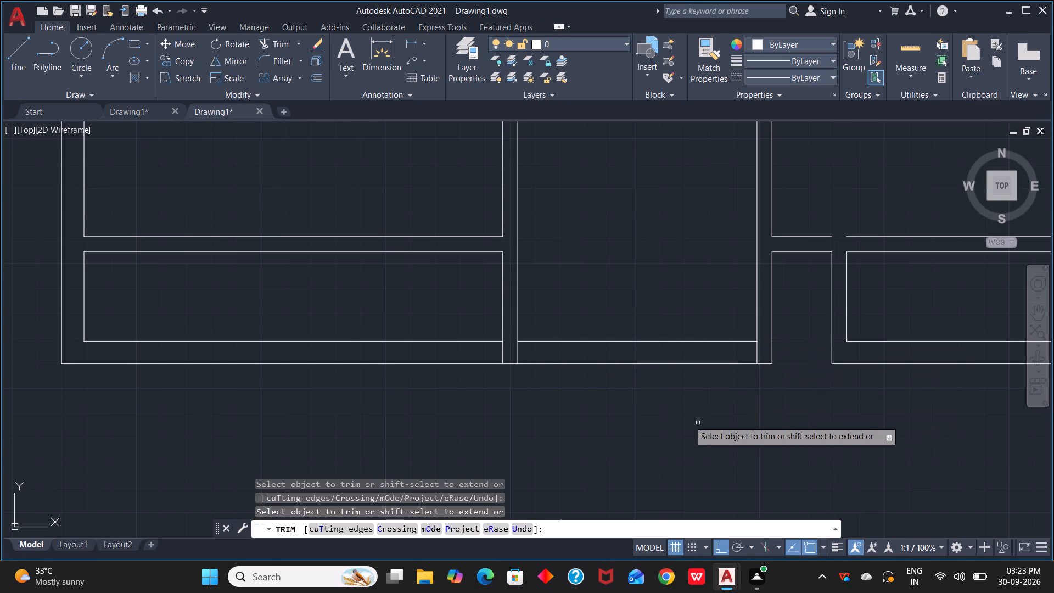
Trim the upper line across the short vertical partition between the two small rooms at the plan's bottom-right corner.
{"action": "scroll", "coordinate": [709, 411], "scroll_direction": "down", "scroll_amount": 1}
{"action": "middle_click_drag", "start_coordinate": [733, 394], "coordinate": [553, 443]}
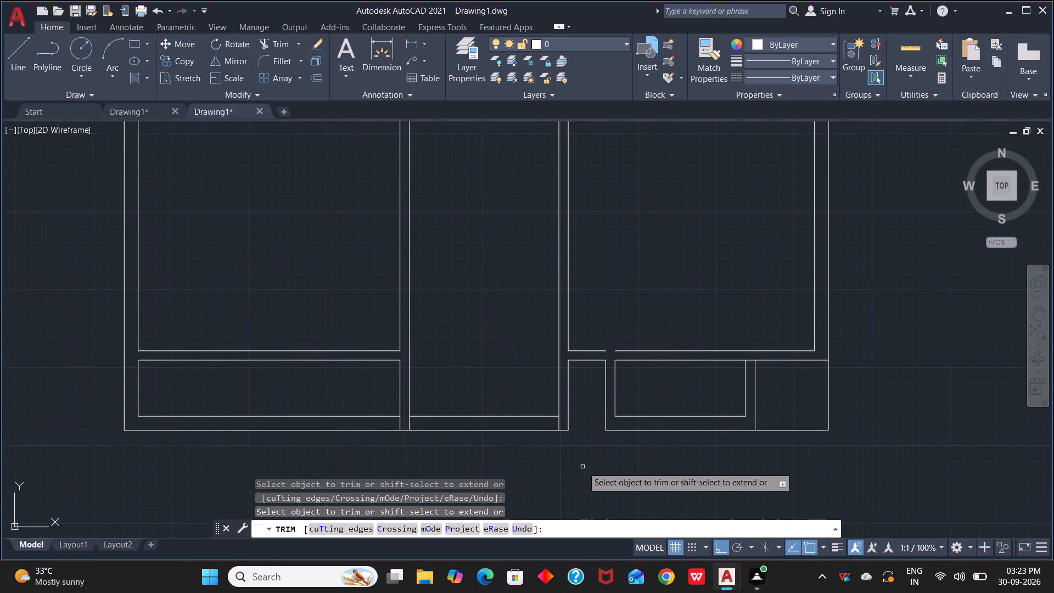
{"action": "scroll", "coordinate": [587, 449], "scroll_direction": "down", "scroll_amount": 1}
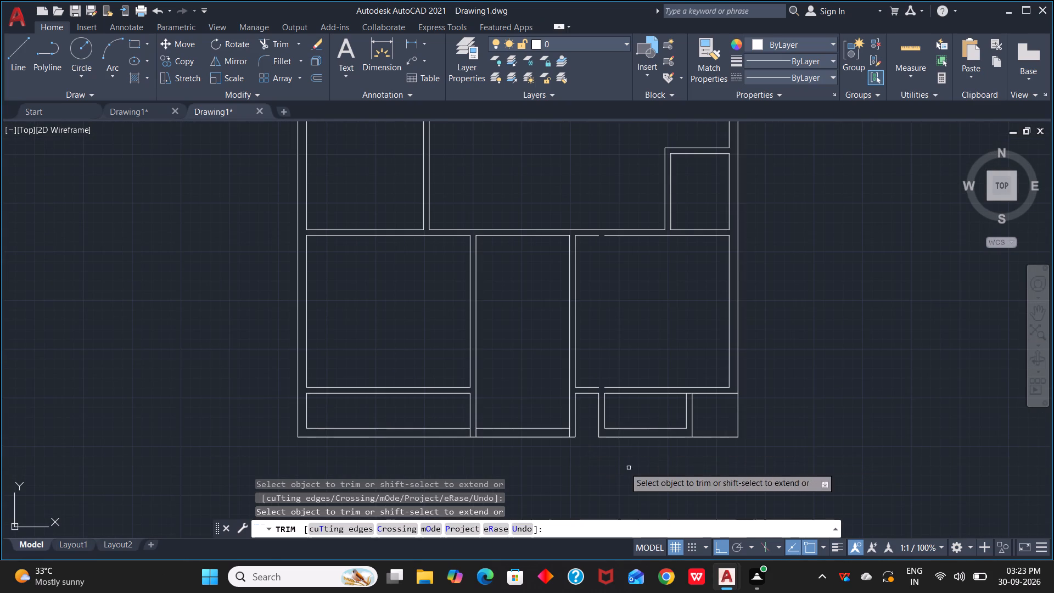
{"action": "scroll", "coordinate": [620, 414], "scroll_direction": "up", "scroll_amount": 1}
{"action": "left_click", "coordinate": [731, 383]}
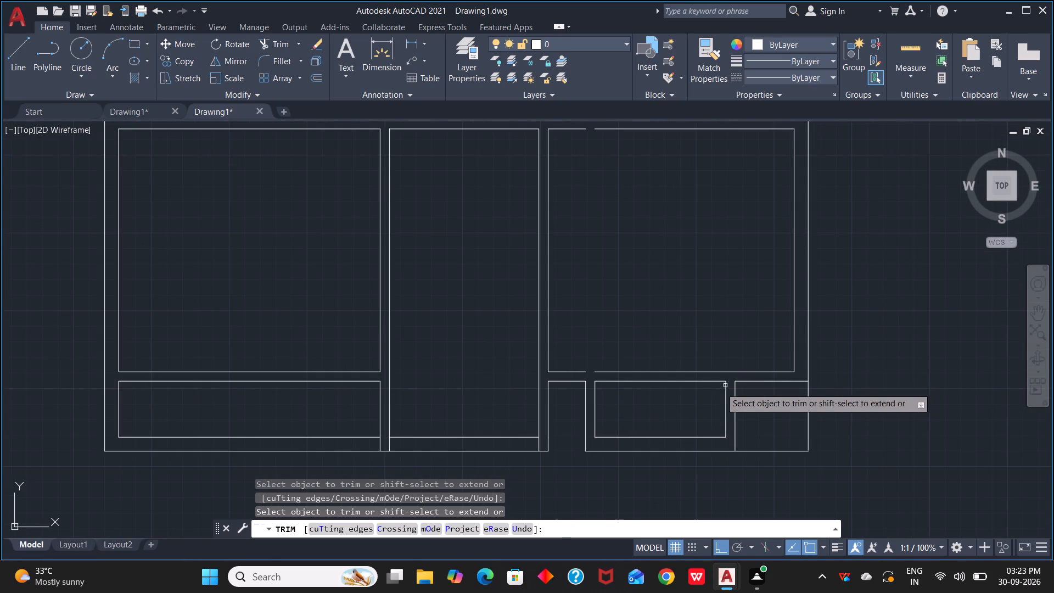
{"action": "key", "text": "Escape"}
{"action": "key", "text": "Escape"}
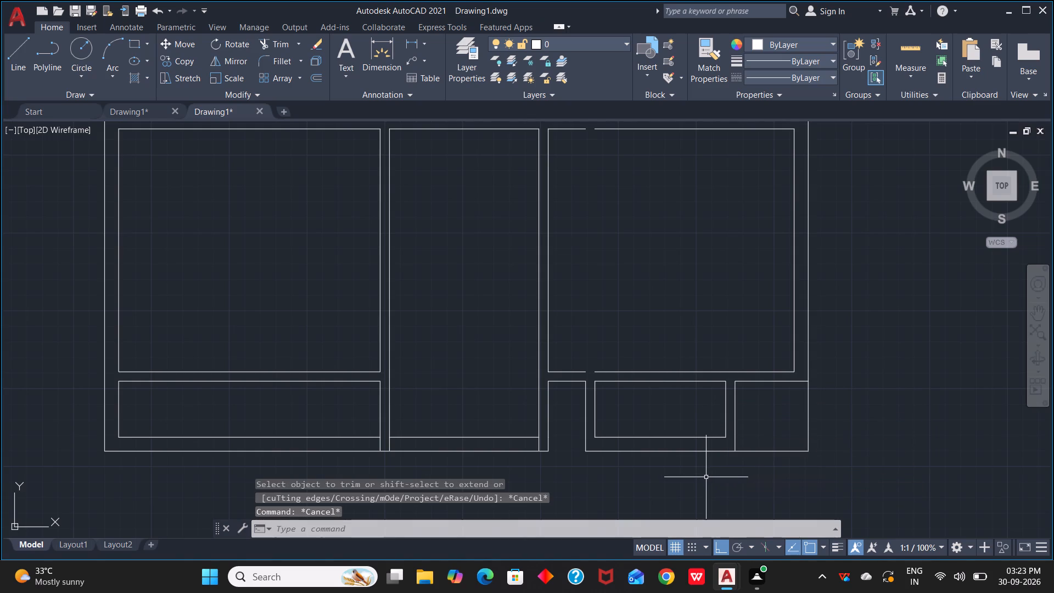
Extend the top and bottom wall lines of the lower-right room to close the gap in each.
{"action": "key", "text": "e"}
{"action": "type", "text": "x"}
{"action": "key", "text": "space"}
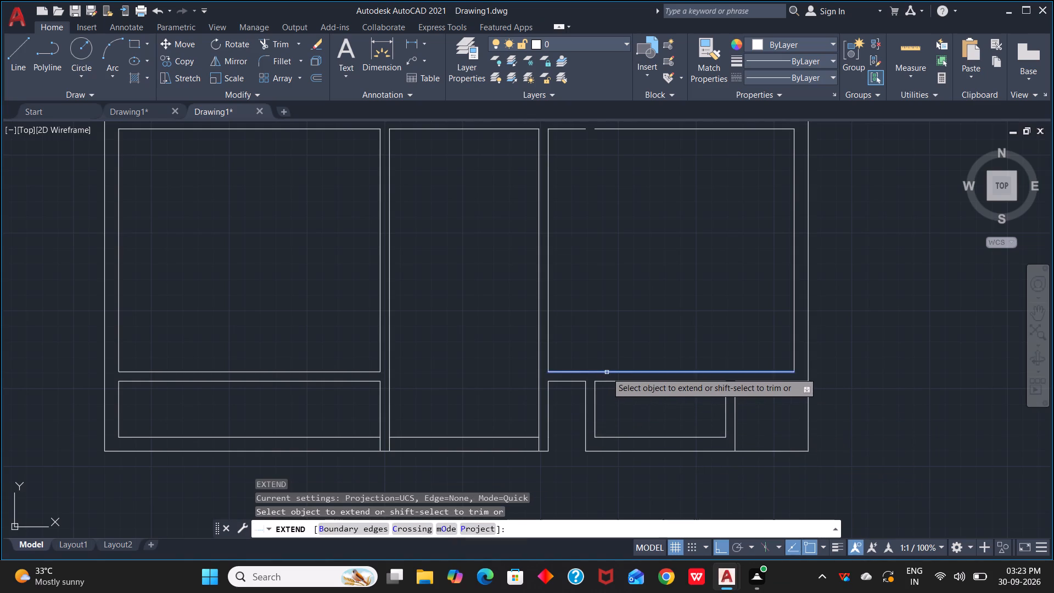
{"action": "left_click", "coordinate": [607, 372]}
{"action": "left_click", "coordinate": [616, 130]}
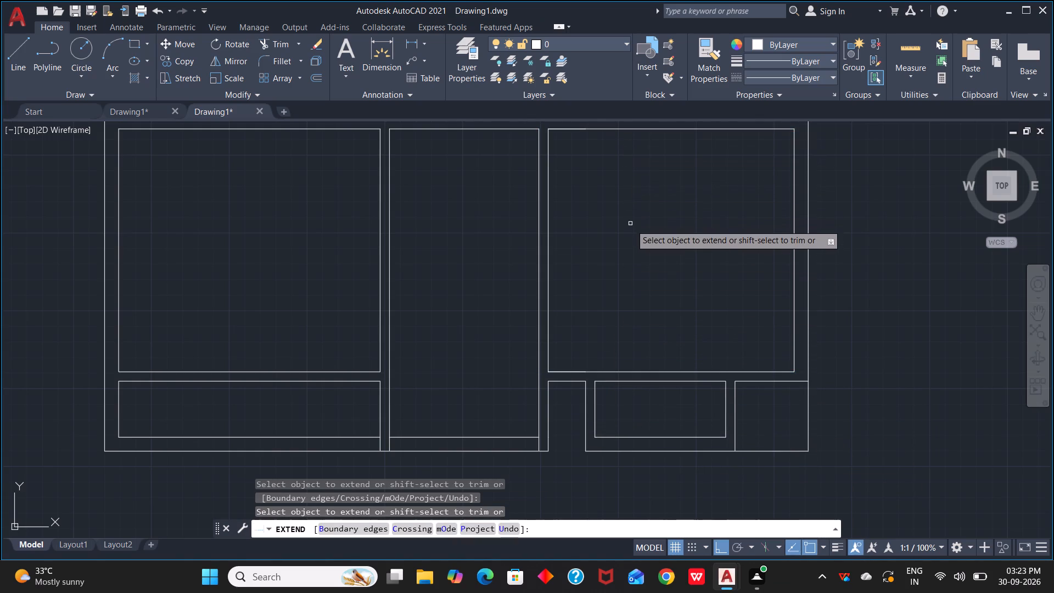
Look over the whole floor plan to check its wall lines and room layout.
{"action": "scroll", "coordinate": [602, 154], "scroll_direction": "up", "scroll_amount": 1}
{"action": "scroll", "coordinate": [602, 155], "scroll_direction": "down", "scroll_amount": 1}
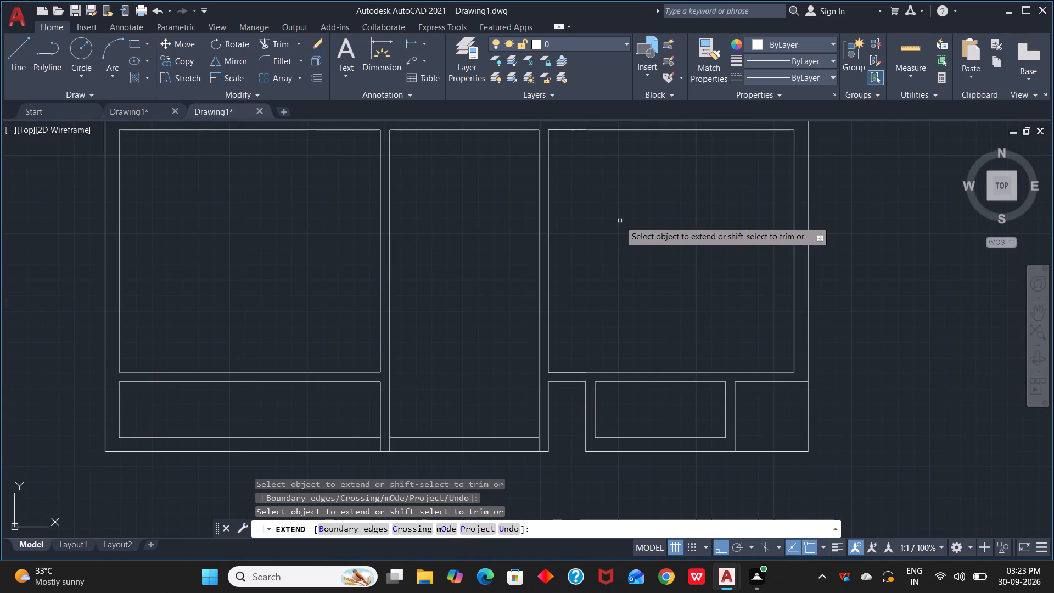
{"action": "middle_click_drag", "start_coordinate": [620, 221], "coordinate": [658, 275]}
{"action": "scroll", "coordinate": [658, 271], "scroll_direction": "down", "scroll_amount": 3}
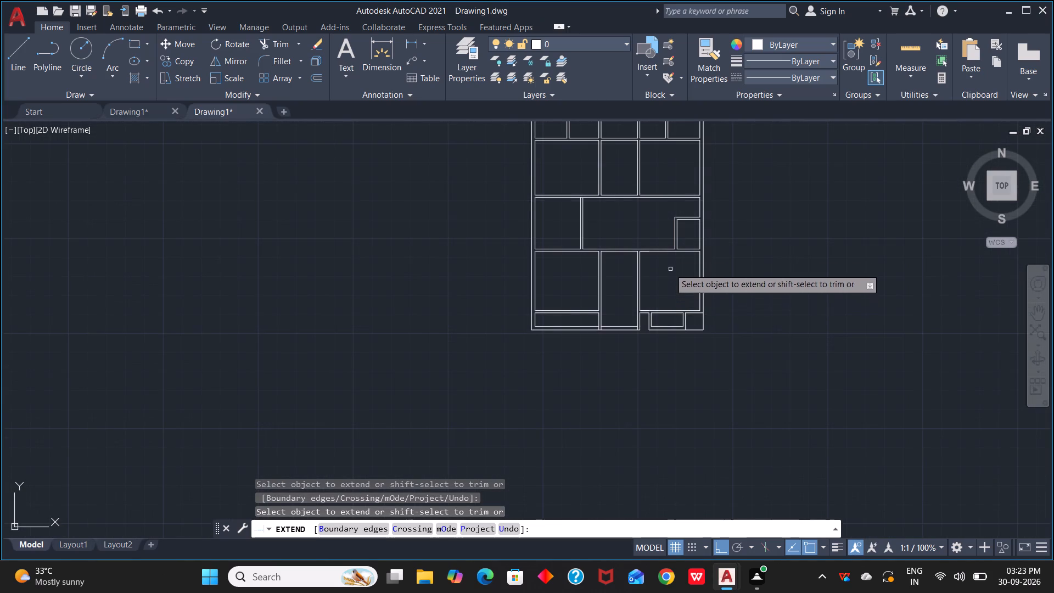
{"action": "middle_click_drag", "start_coordinate": [664, 255], "coordinate": [661, 298]}
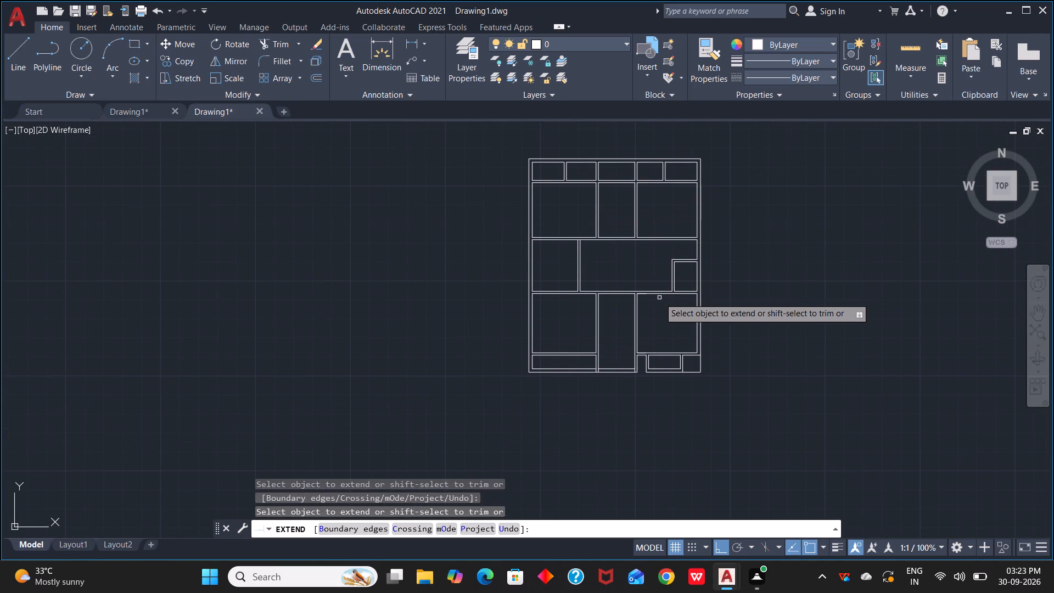
{"action": "middle_click_drag", "start_coordinate": [613, 339], "coordinate": [627, 303]}
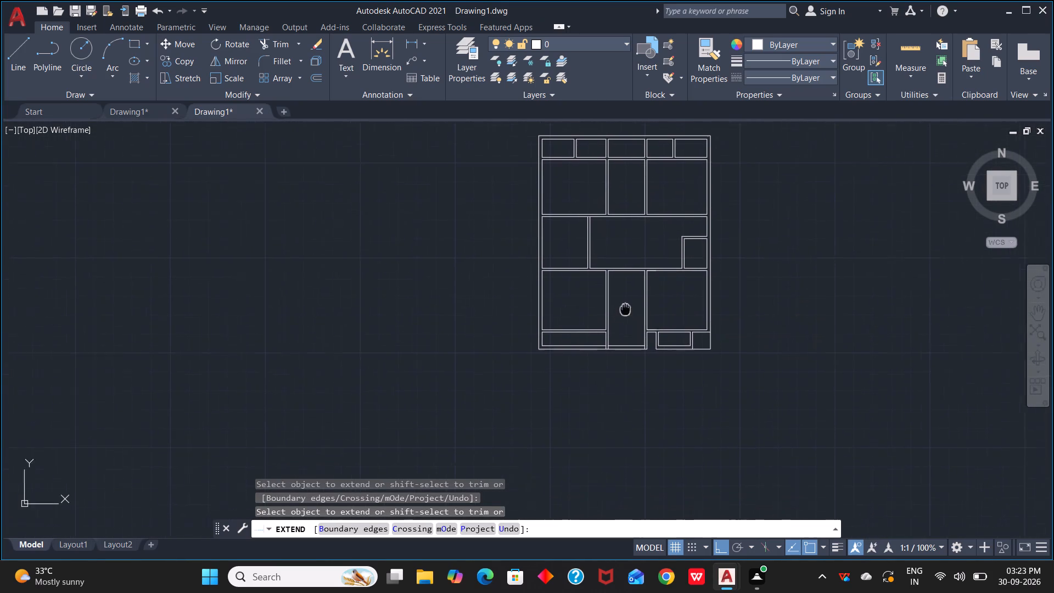
{"action": "middle_click_drag", "start_coordinate": [627, 303], "coordinate": [626, 290]}
{"action": "key", "text": "Escape"}
{"action": "key", "text": "Escape"}
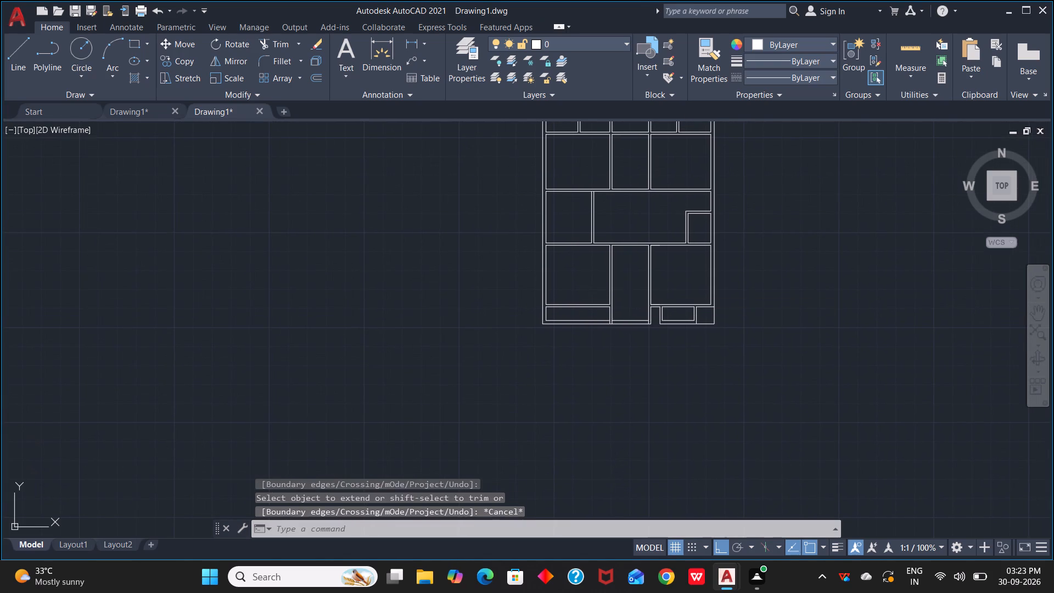
{"action": "key", "text": "Escape"}
Offset the bottom-left strip room's right wall line 2' into the room, and offset the new line 6" back toward that wall.
{"action": "key", "text": "o"}
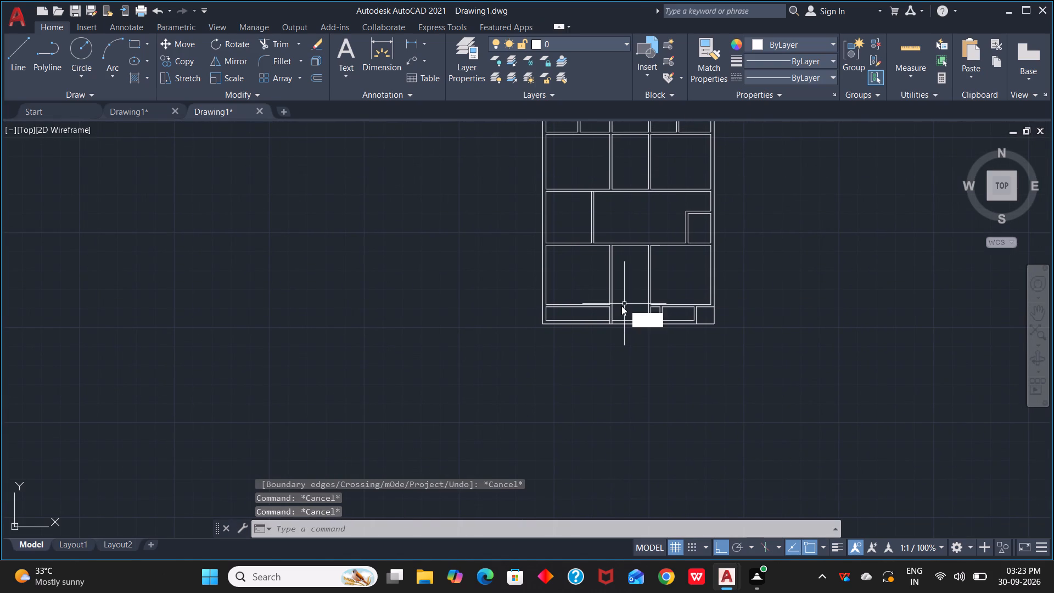
{"action": "key", "text": "space"}
{"action": "scroll", "coordinate": [552, 307], "scroll_direction": "up", "scroll_amount": 1}
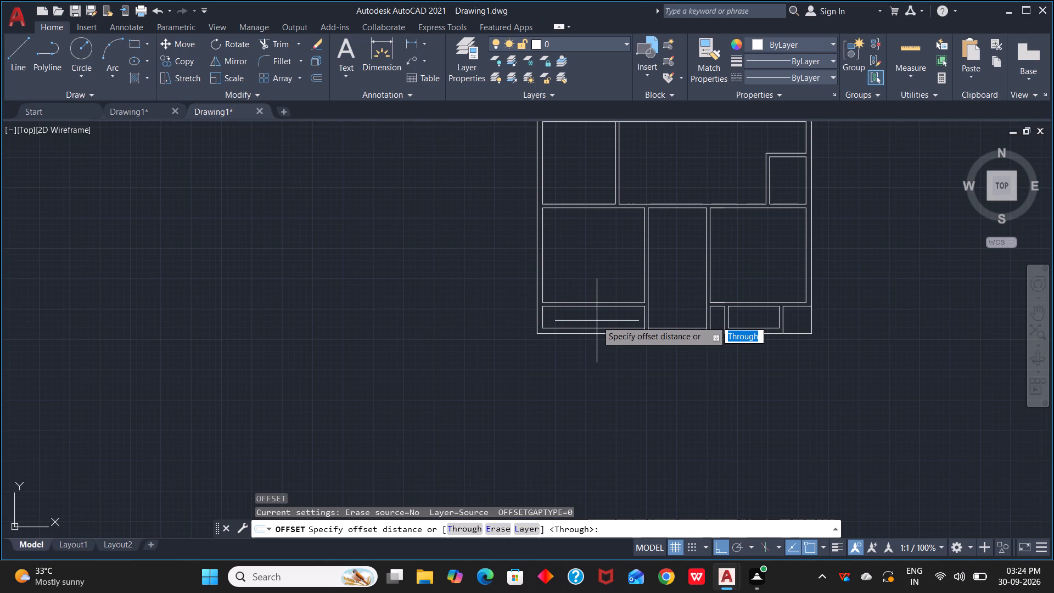
{"action": "type", "text": "2'"}
{"action": "key", "text": "Return"}
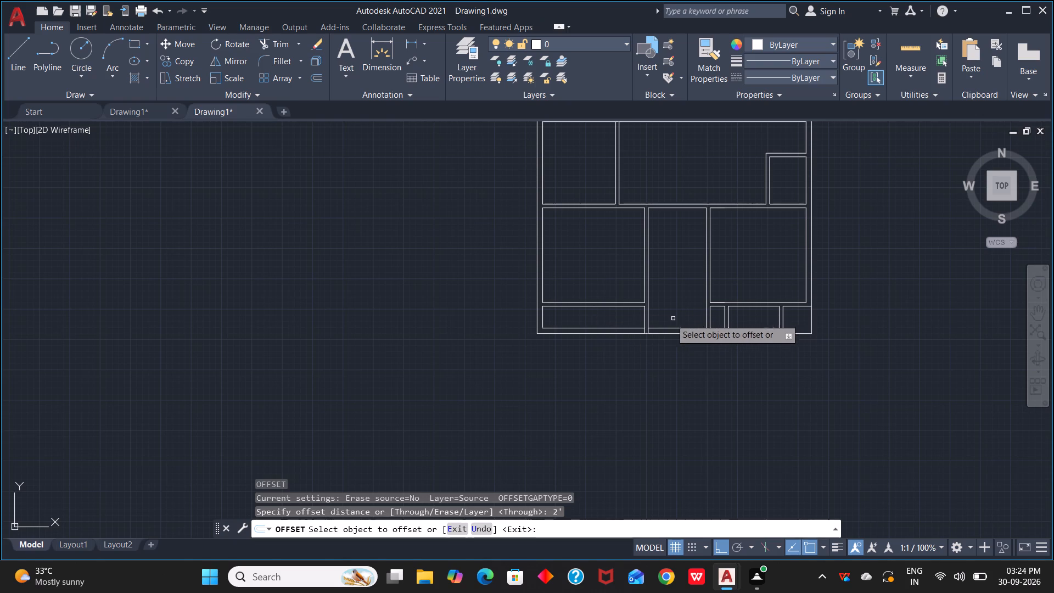
{"action": "left_click", "coordinate": [644, 322]}
{"action": "left_click", "coordinate": [626, 324]}
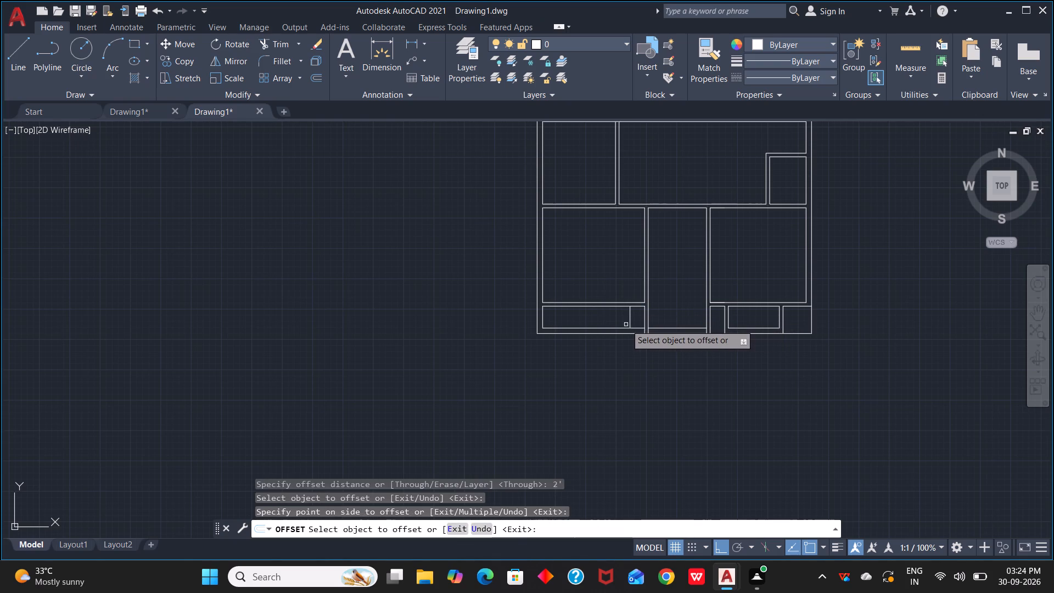
{"action": "left_click", "coordinate": [630, 323]}
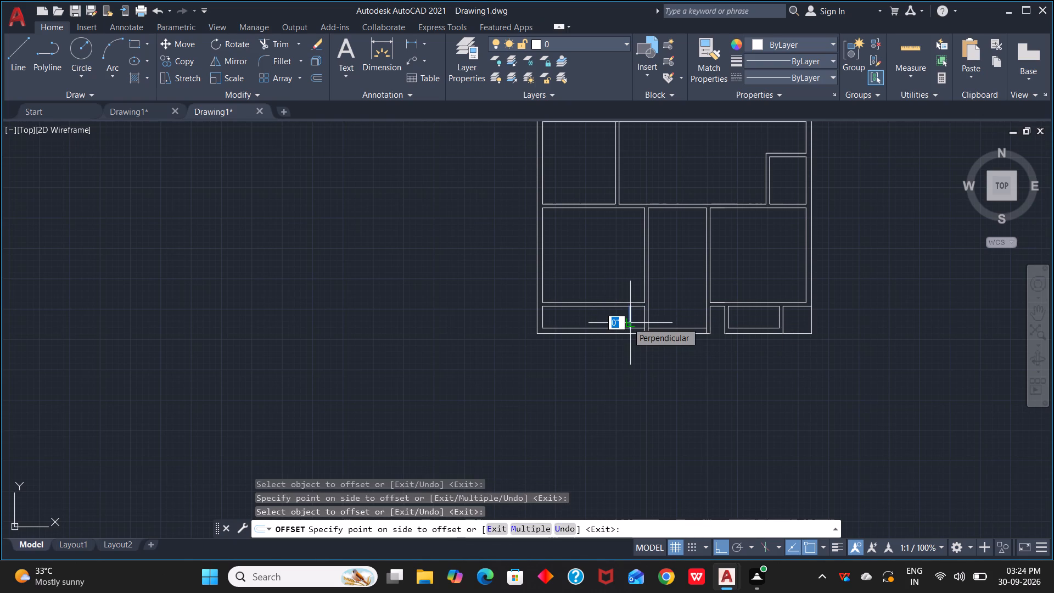
{"action": "type", "text": "6\""}
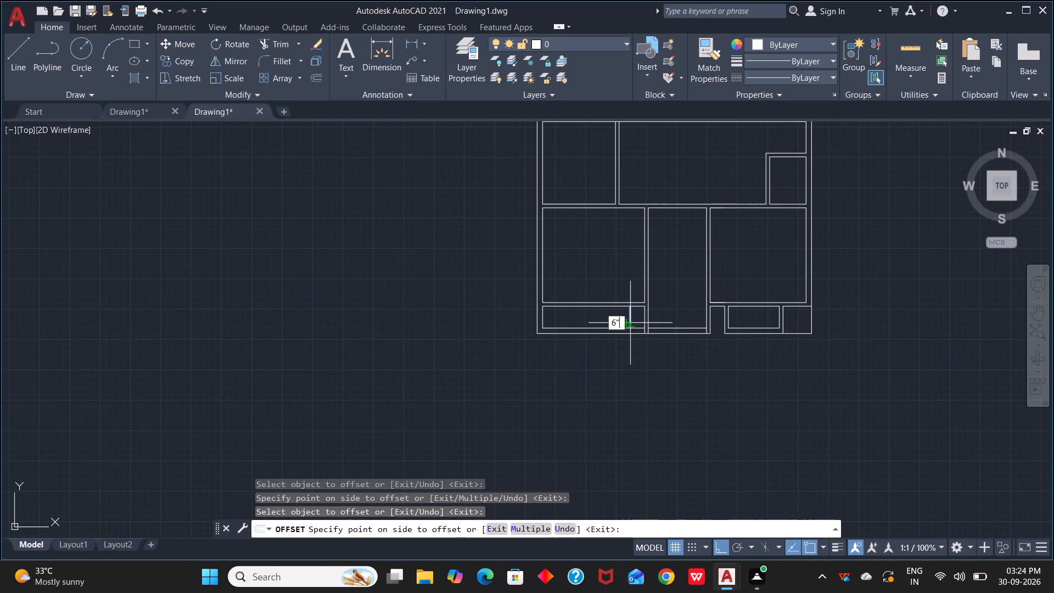
{"action": "key", "text": "Return"}
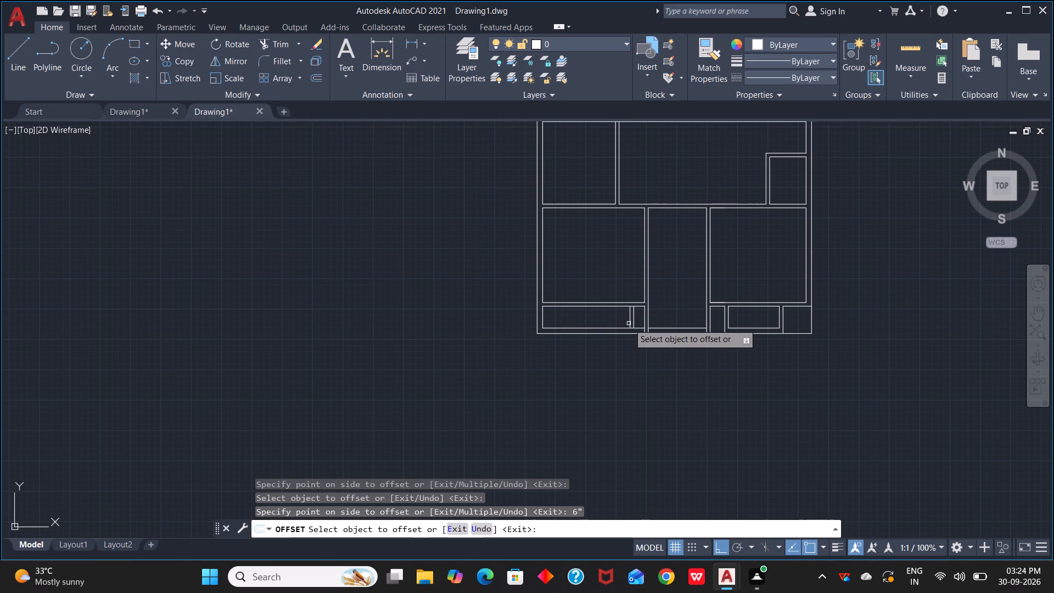
Offset the left line of the new 6" pair 7' to the left inside the bottom-left strip room.
{"action": "left_click_drag", "start_coordinate": [629, 322], "coordinate": [615, 321]}
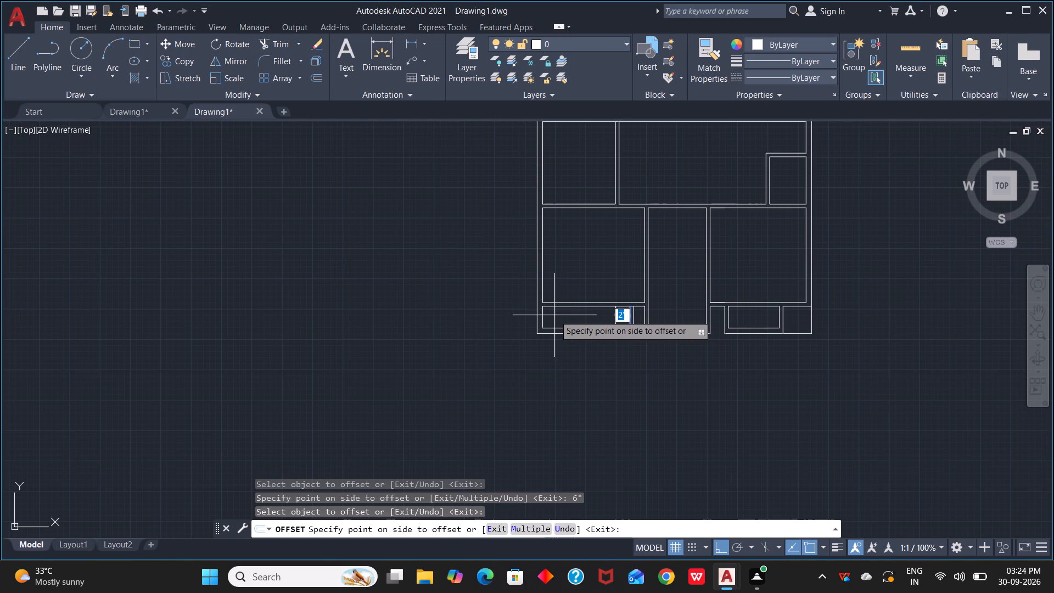
{"action": "type", "text": "7'"}
{"action": "key", "text": "Return"}
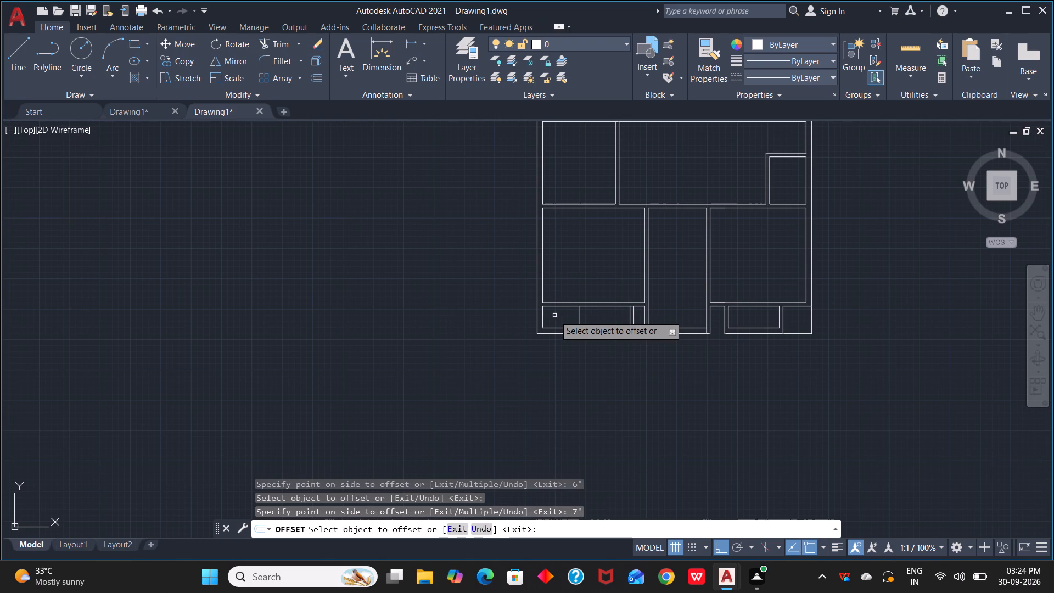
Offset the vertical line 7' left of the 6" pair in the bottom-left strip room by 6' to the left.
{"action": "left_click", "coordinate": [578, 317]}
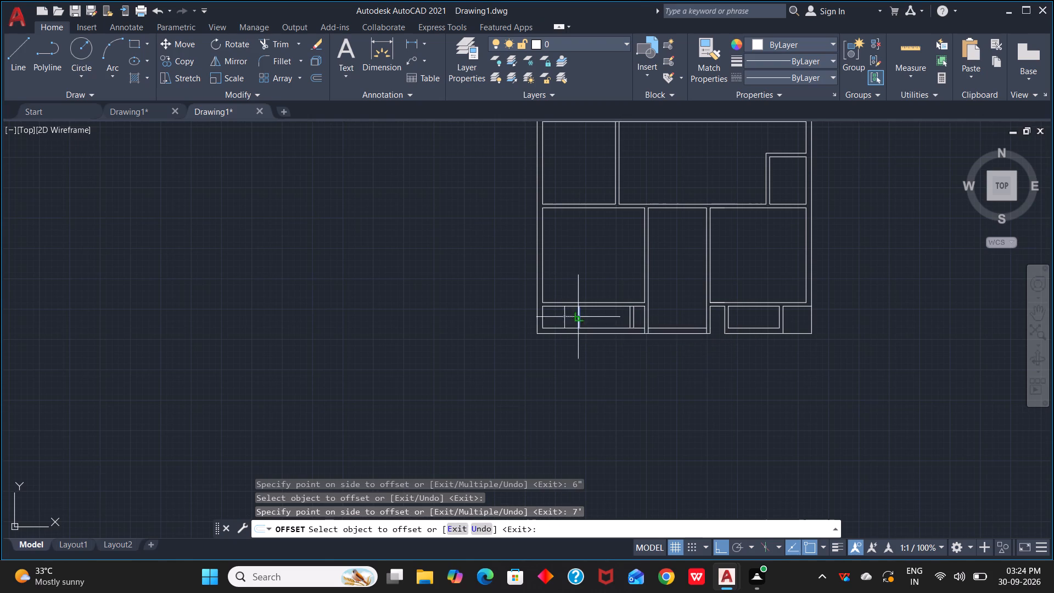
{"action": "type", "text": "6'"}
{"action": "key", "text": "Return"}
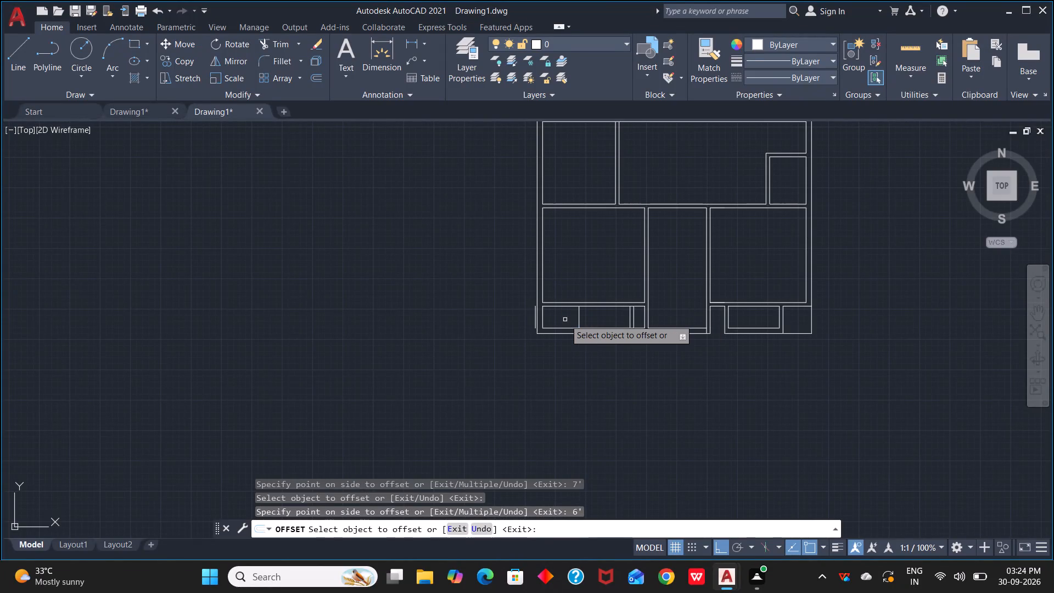
Offset the same vertical line 6" to the left to form the second partition in the bottom-left strip room.
{"action": "left_click_drag", "start_coordinate": [580, 317], "coordinate": [572, 318]}
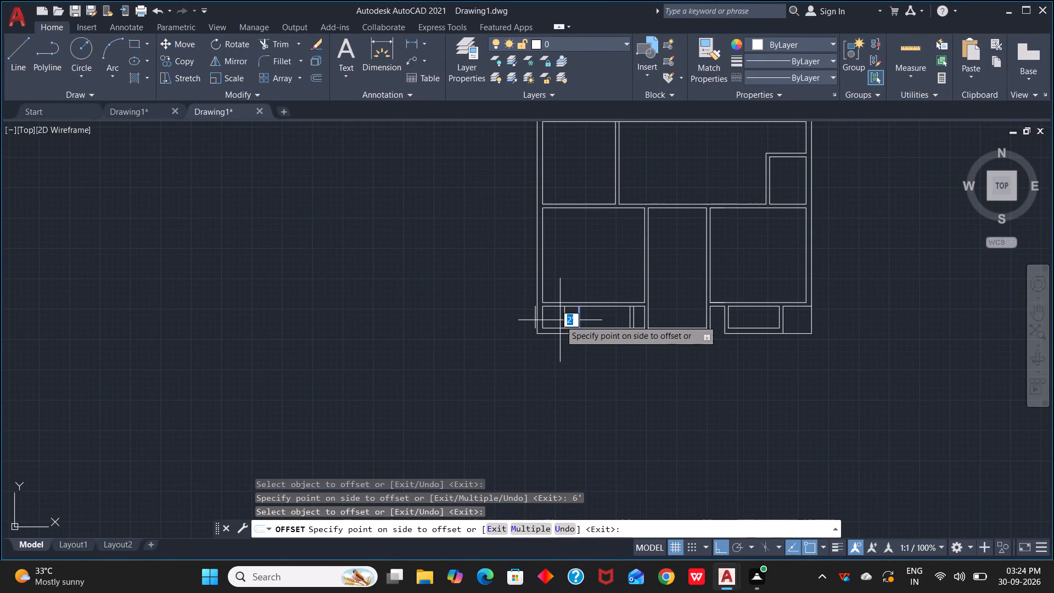
{"action": "type", "text": "6\""}
{"action": "key", "text": "Return"}
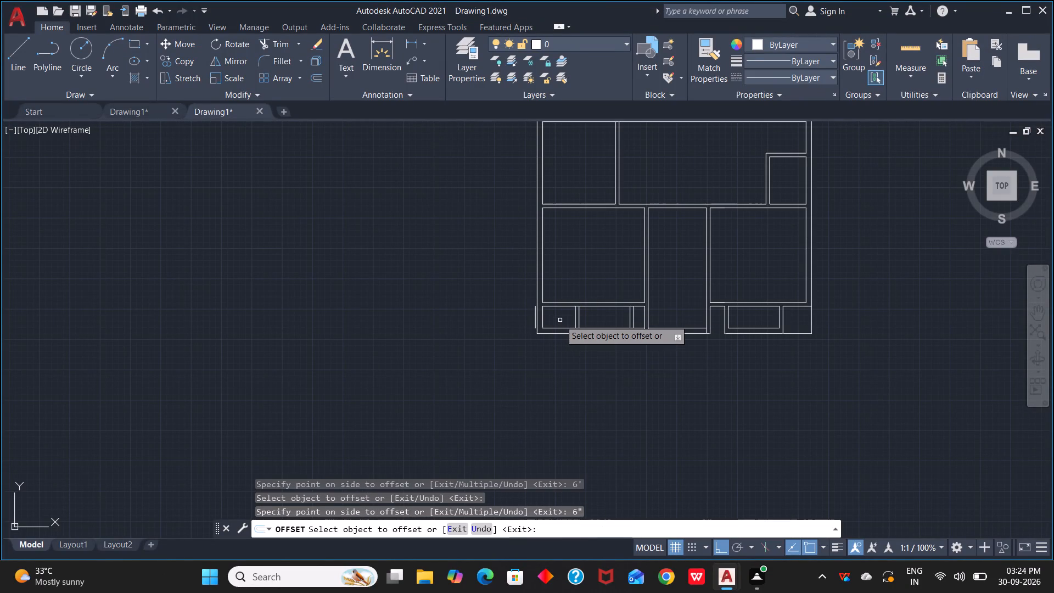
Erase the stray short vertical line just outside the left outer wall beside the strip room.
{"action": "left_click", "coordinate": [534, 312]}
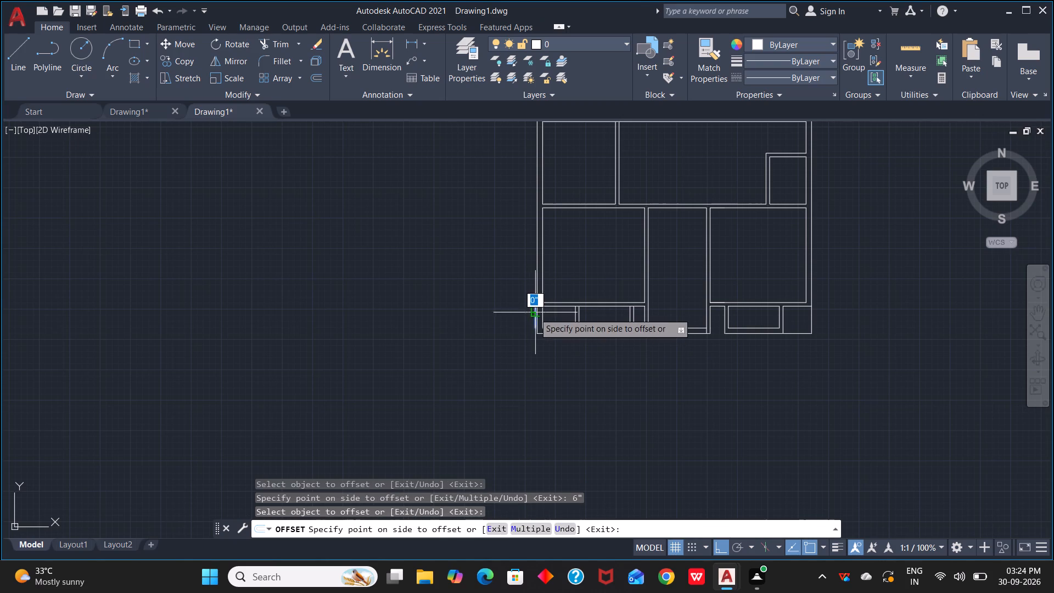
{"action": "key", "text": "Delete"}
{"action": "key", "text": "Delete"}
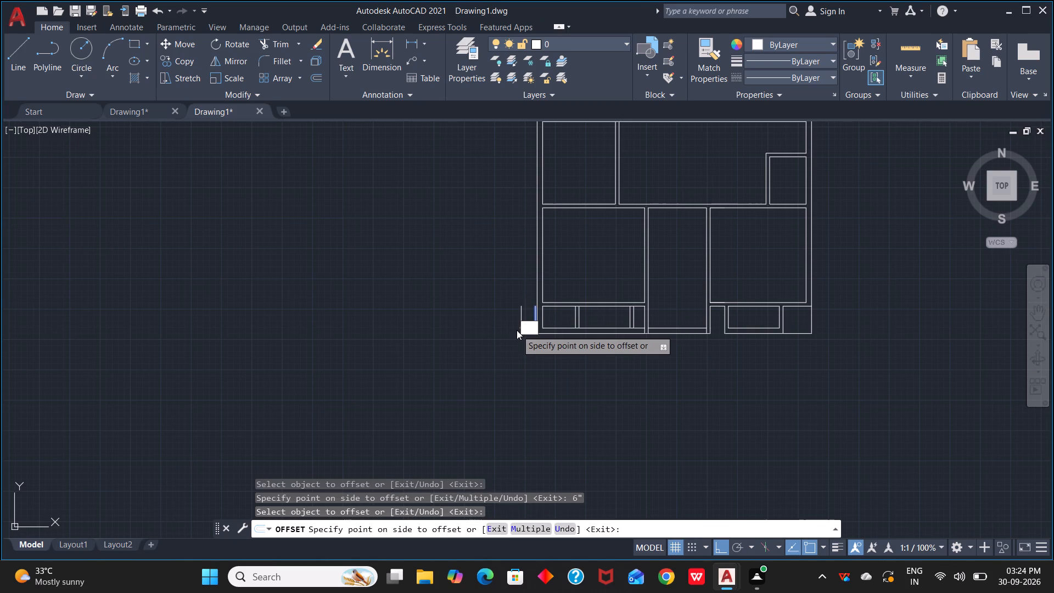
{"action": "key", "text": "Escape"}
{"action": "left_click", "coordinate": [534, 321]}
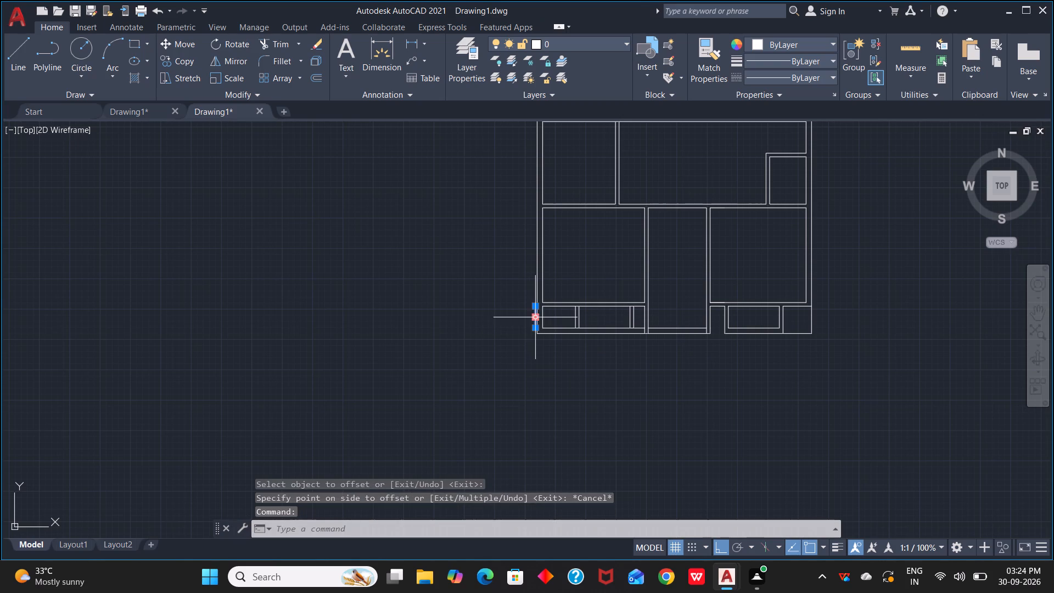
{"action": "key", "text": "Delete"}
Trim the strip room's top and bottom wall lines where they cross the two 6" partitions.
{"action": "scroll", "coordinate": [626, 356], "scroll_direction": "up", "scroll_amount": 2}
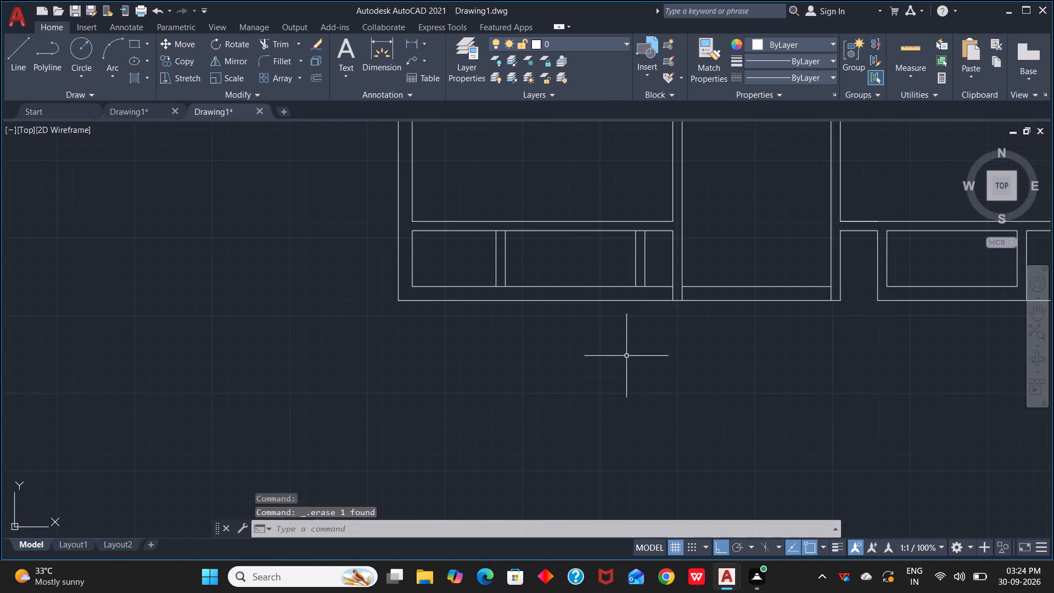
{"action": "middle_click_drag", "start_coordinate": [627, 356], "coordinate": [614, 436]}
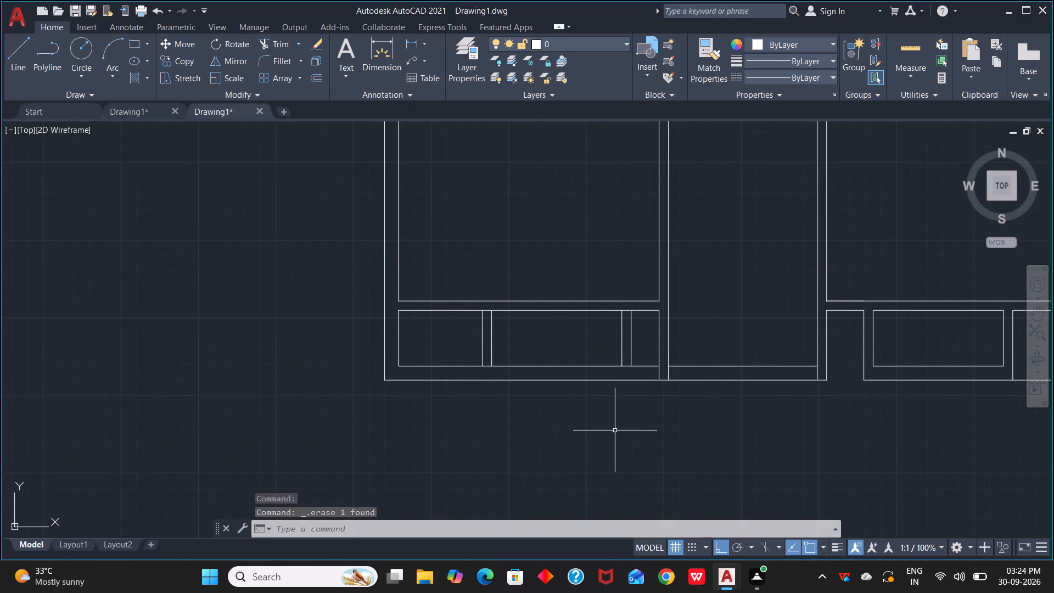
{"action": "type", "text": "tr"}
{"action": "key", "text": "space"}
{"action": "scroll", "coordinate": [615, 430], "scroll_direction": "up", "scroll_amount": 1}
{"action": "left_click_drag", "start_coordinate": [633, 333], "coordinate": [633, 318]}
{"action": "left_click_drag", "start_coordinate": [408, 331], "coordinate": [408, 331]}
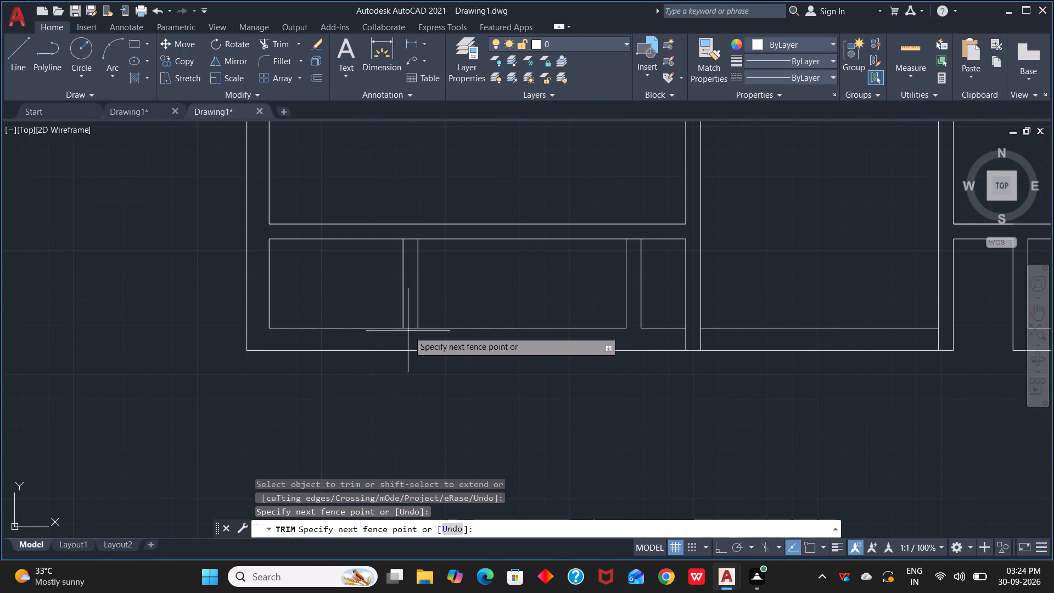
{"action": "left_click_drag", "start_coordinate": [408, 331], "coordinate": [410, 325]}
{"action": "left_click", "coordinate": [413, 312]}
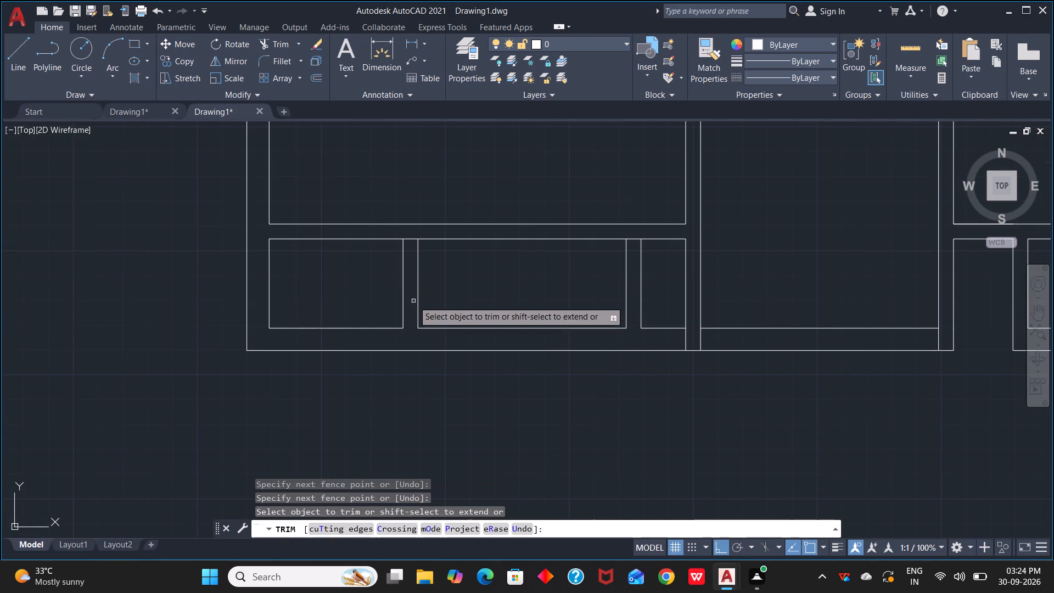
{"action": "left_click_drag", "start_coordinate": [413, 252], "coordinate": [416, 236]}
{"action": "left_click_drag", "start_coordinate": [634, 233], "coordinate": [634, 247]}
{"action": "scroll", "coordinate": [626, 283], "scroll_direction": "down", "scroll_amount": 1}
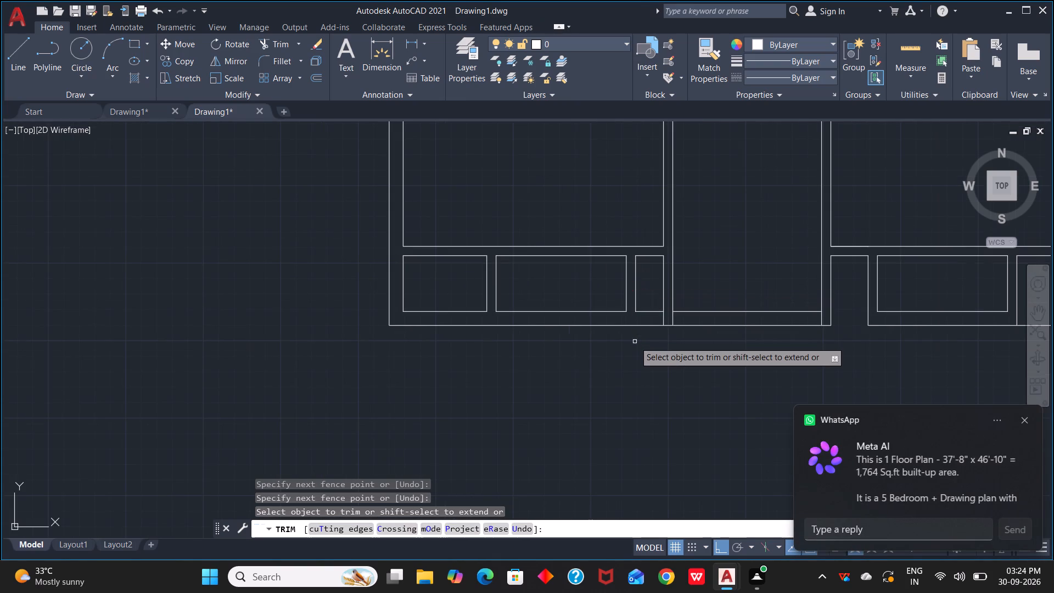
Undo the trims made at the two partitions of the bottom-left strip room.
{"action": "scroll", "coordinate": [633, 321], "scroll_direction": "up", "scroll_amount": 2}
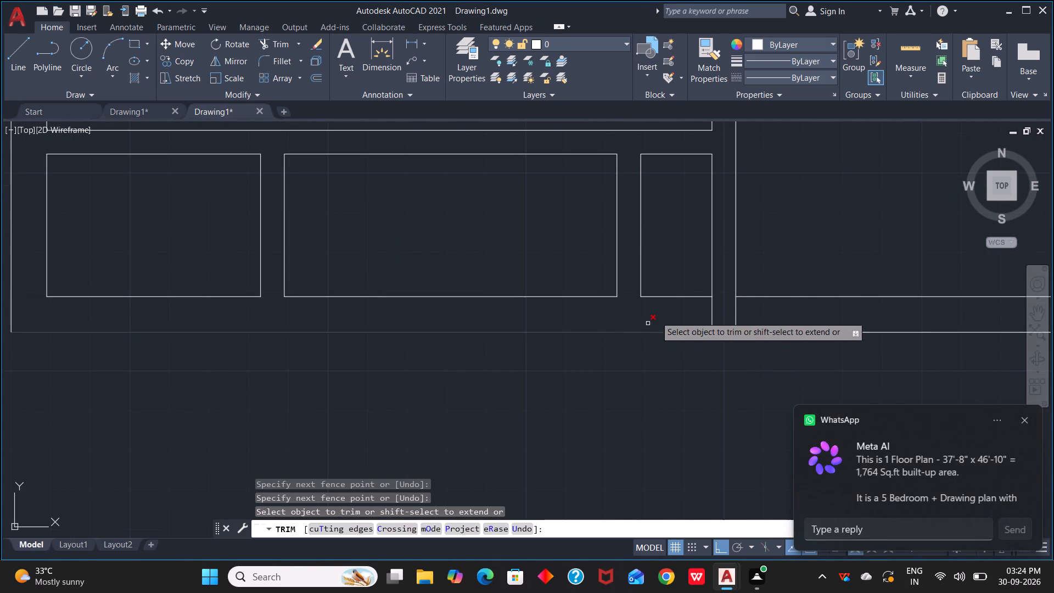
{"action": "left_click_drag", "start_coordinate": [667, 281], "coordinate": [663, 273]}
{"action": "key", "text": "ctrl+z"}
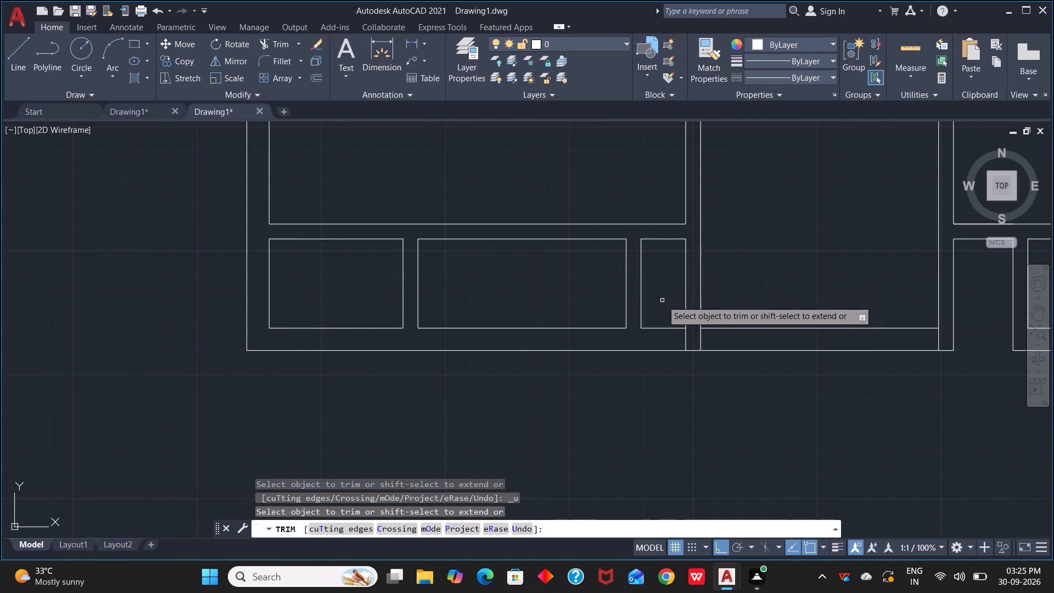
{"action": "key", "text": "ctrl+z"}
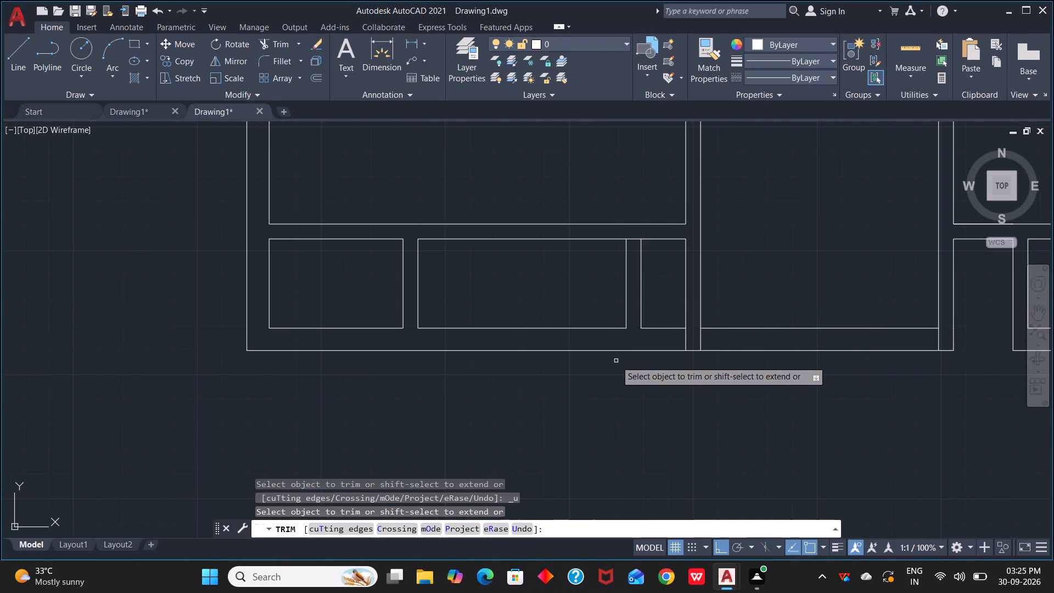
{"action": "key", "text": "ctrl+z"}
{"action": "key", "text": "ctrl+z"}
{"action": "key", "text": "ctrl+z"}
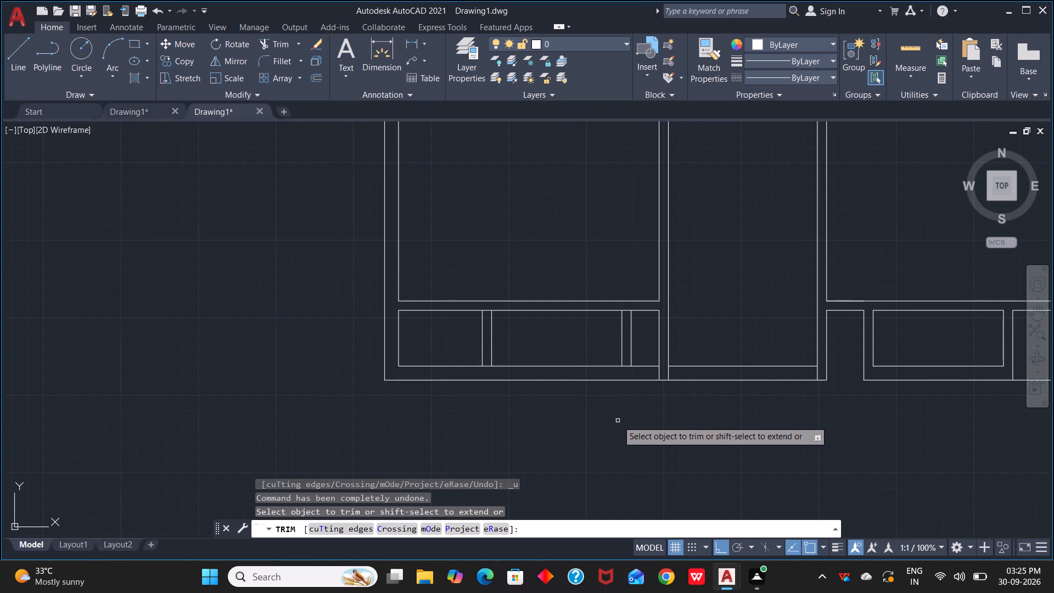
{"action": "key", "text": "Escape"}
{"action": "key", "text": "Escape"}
Extend the right line of the strip room's right 6" partition down to the outer wall's outer line.
{"action": "type", "text": "ex"}
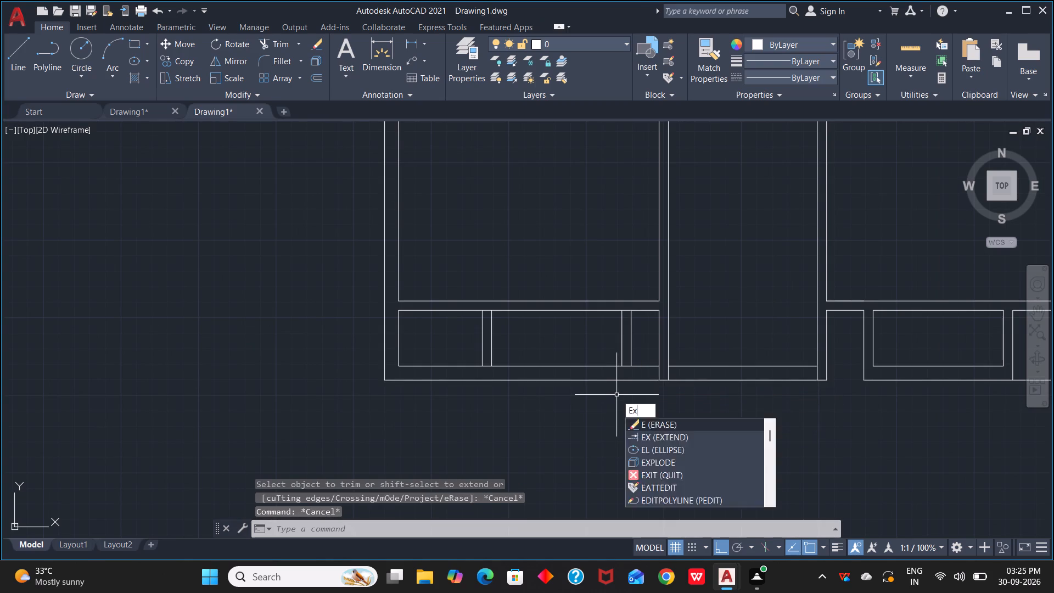
{"action": "key", "text": "space"}
{"action": "left_click", "coordinate": [632, 353]}
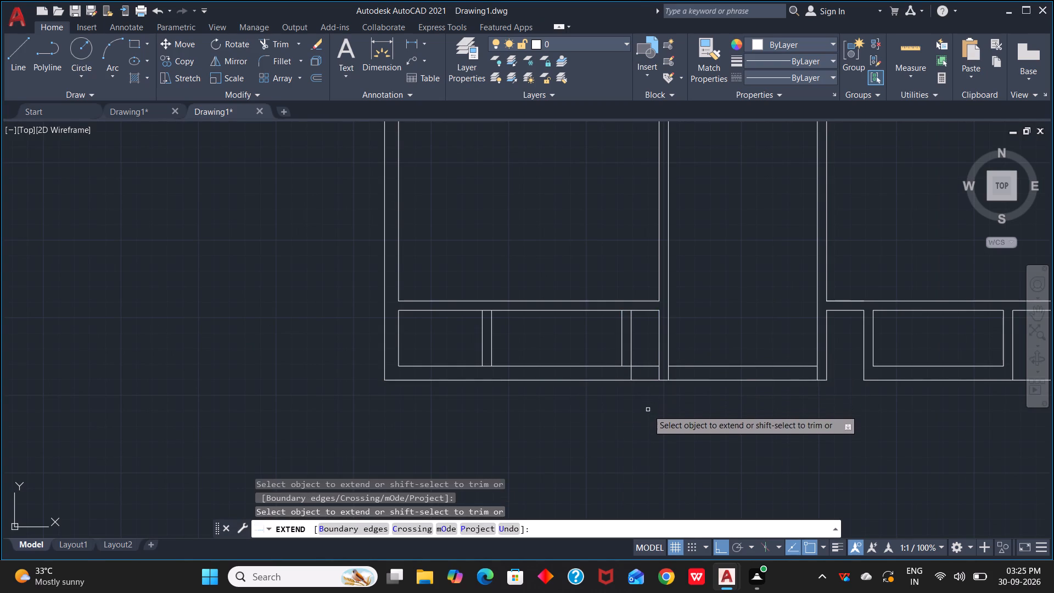
{"action": "key", "text": "Escape"}
Trim the two bottom wall lines between the extended partition line and the central room's wall to open the 2' recess.
{"action": "type", "text": "tr"}
{"action": "key", "text": "space"}
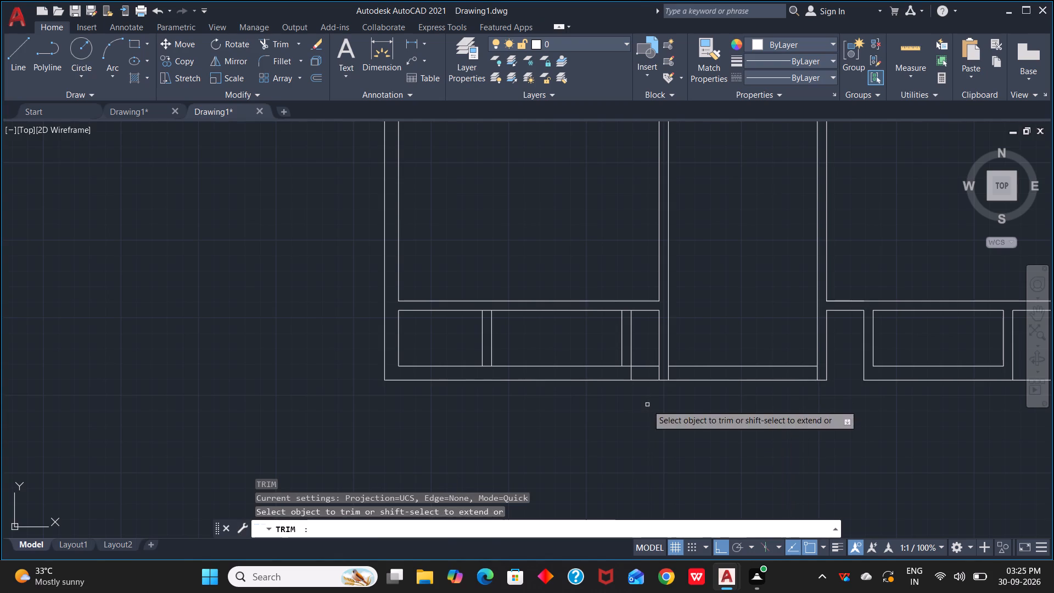
{"action": "left_click_drag", "start_coordinate": [641, 352], "coordinate": [646, 401]}
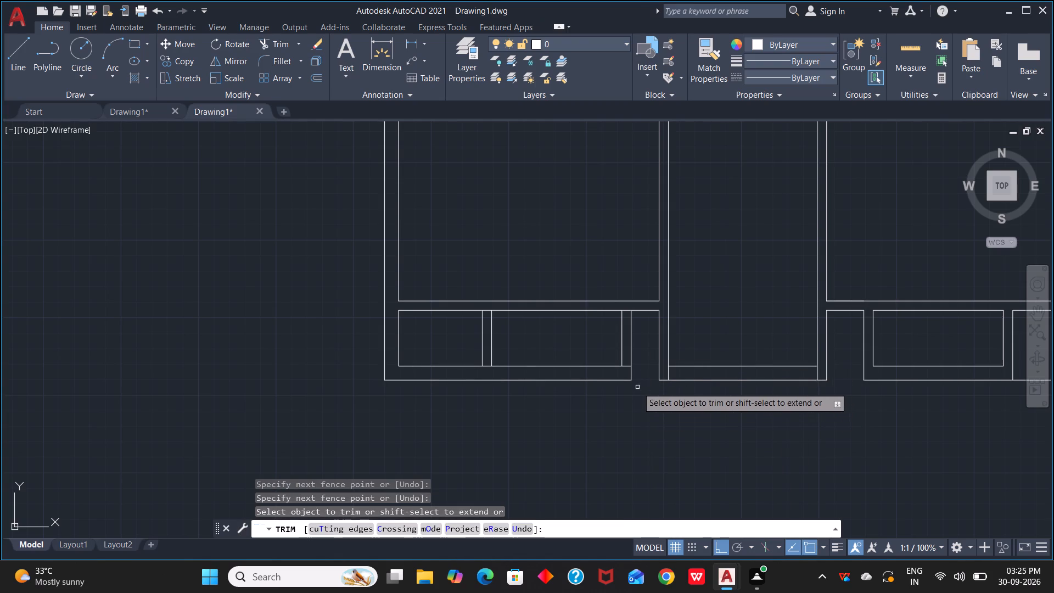
Trim the strip room's bottom and top wall line segments inside both 6" partitions to clean up the wall junctions.
{"action": "scroll", "coordinate": [493, 374], "scroll_direction": "up", "scroll_amount": 1}
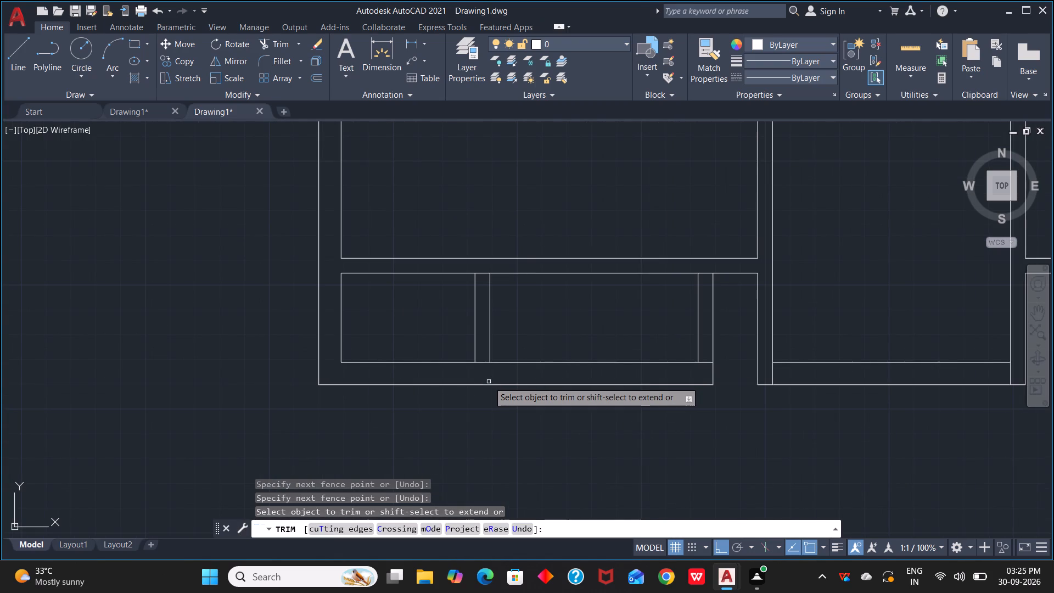
{"action": "left_click", "coordinate": [483, 365]}
{"action": "left_click_drag", "start_coordinate": [484, 365], "coordinate": [483, 356]}
{"action": "left_click", "coordinate": [483, 363]}
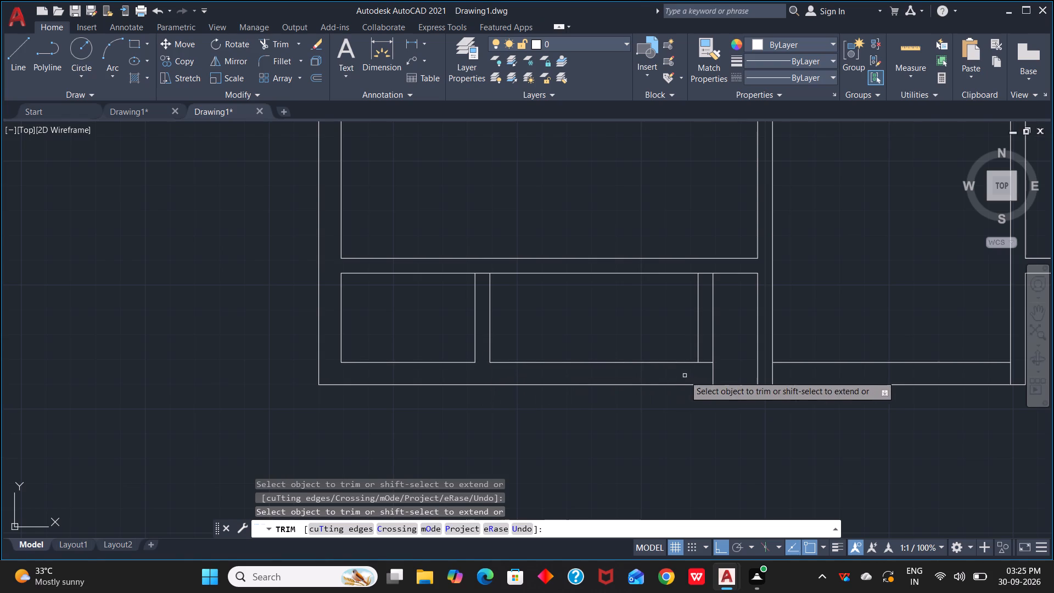
{"action": "left_click", "coordinate": [705, 362]}
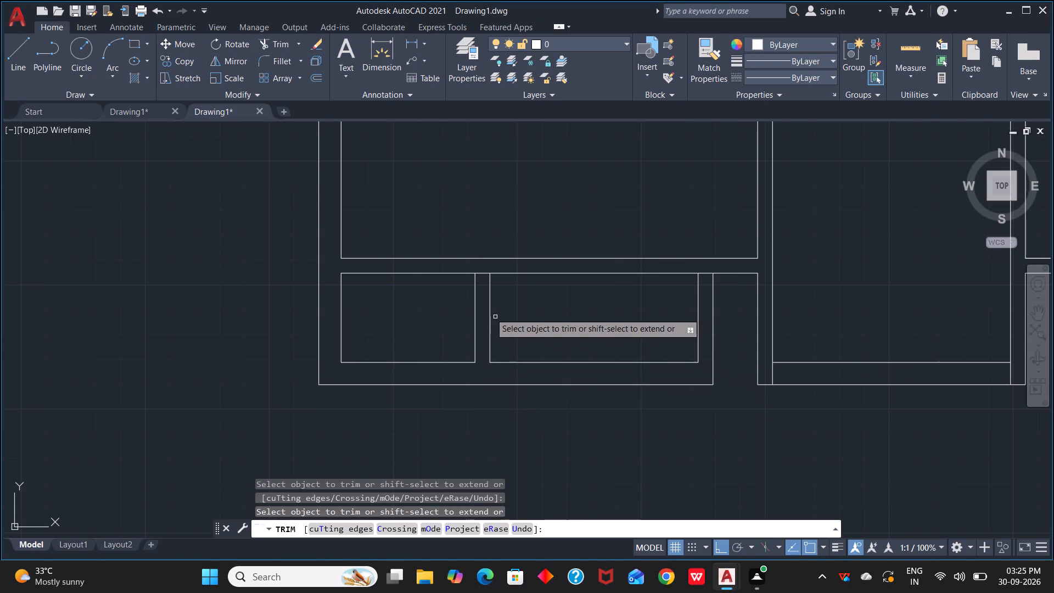
{"action": "left_click", "coordinate": [486, 274]}
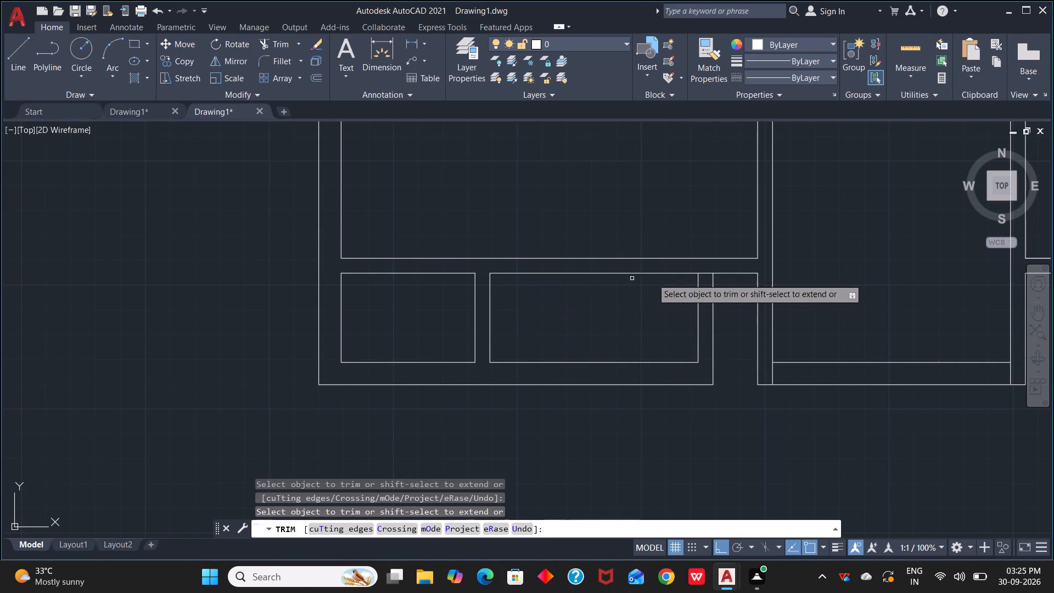
{"action": "left_click", "coordinate": [704, 272]}
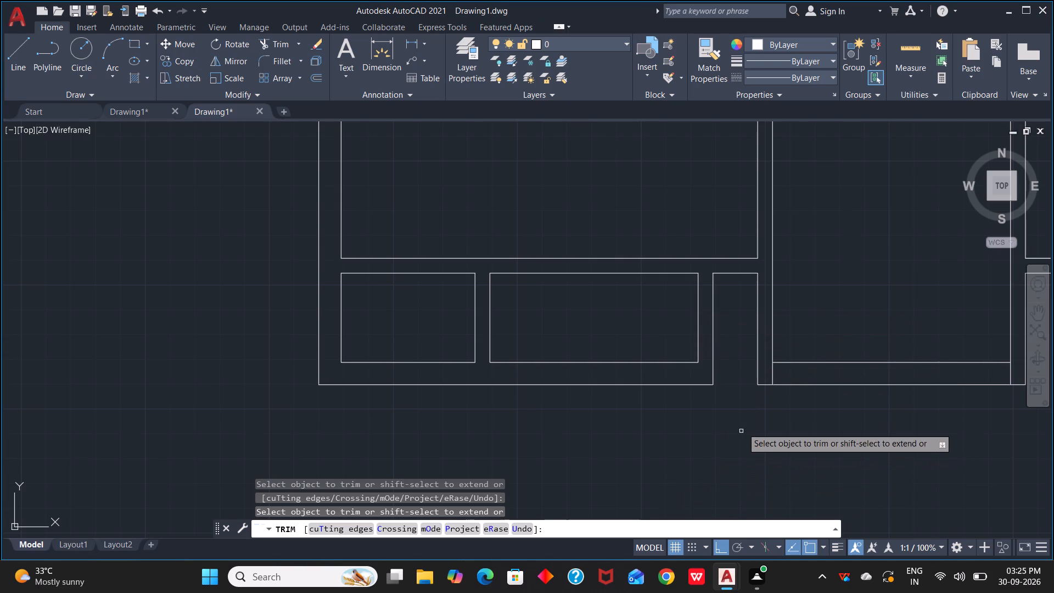
Look over the whole floor plan, including the bottom-left strip rooms, to check its wall lines and room layout.
{"action": "scroll", "coordinate": [744, 423], "scroll_direction": "down", "scroll_amount": 2}
{"action": "middle_click_drag", "start_coordinate": [760, 425], "coordinate": [691, 432]}
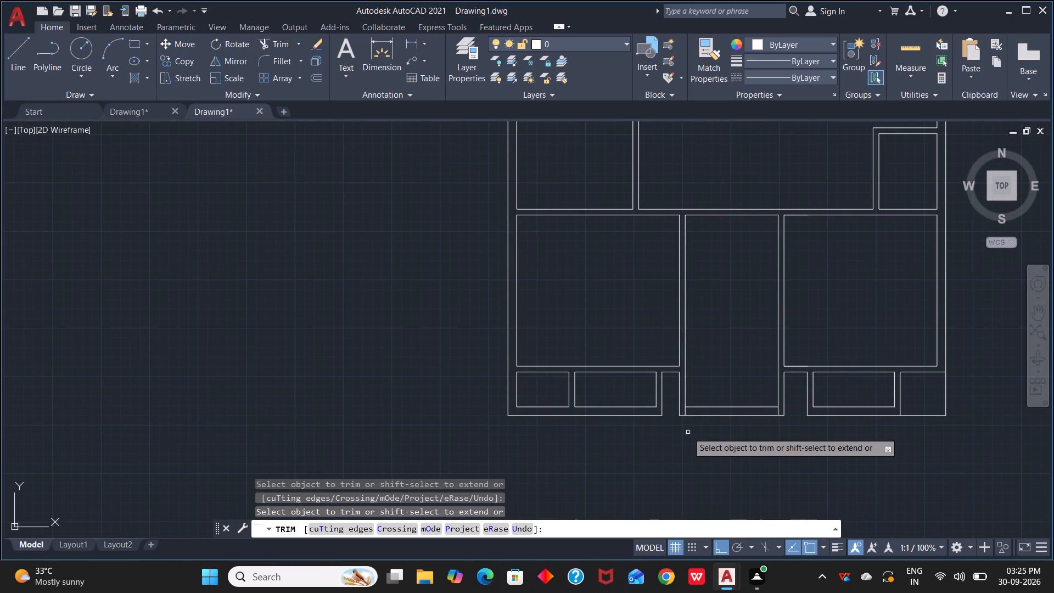
{"action": "scroll", "coordinate": [688, 432], "scroll_direction": "down", "scroll_amount": 3, "text": "ctrl"}
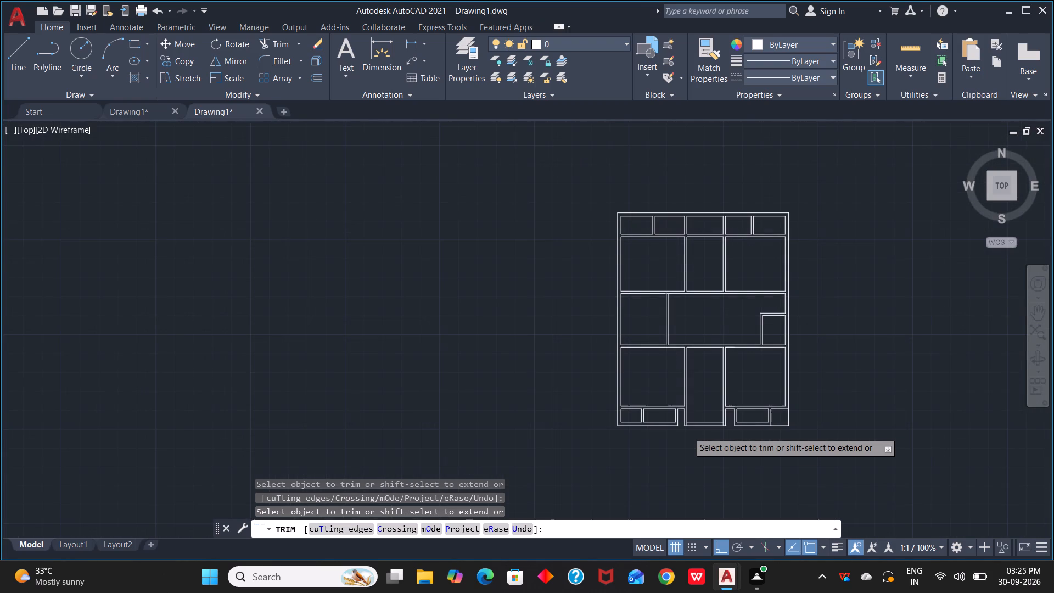
{"action": "scroll", "coordinate": [688, 432], "scroll_direction": "down", "scroll_amount": 1}
{"action": "scroll", "coordinate": [688, 432], "scroll_direction": "up", "scroll_amount": 1}
{"action": "scroll", "coordinate": [688, 432], "scroll_direction": "down", "scroll_amount": 1}
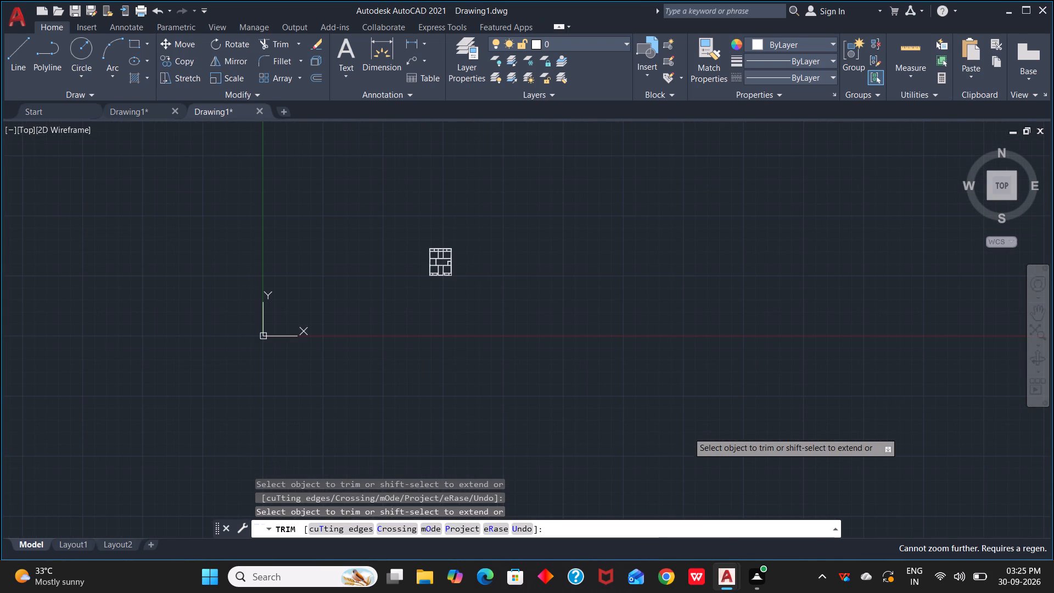
{"action": "scroll", "coordinate": [688, 432], "scroll_direction": "down", "scroll_amount": 1}
{"action": "scroll", "coordinate": [688, 432], "scroll_direction": "up", "scroll_amount": 1}
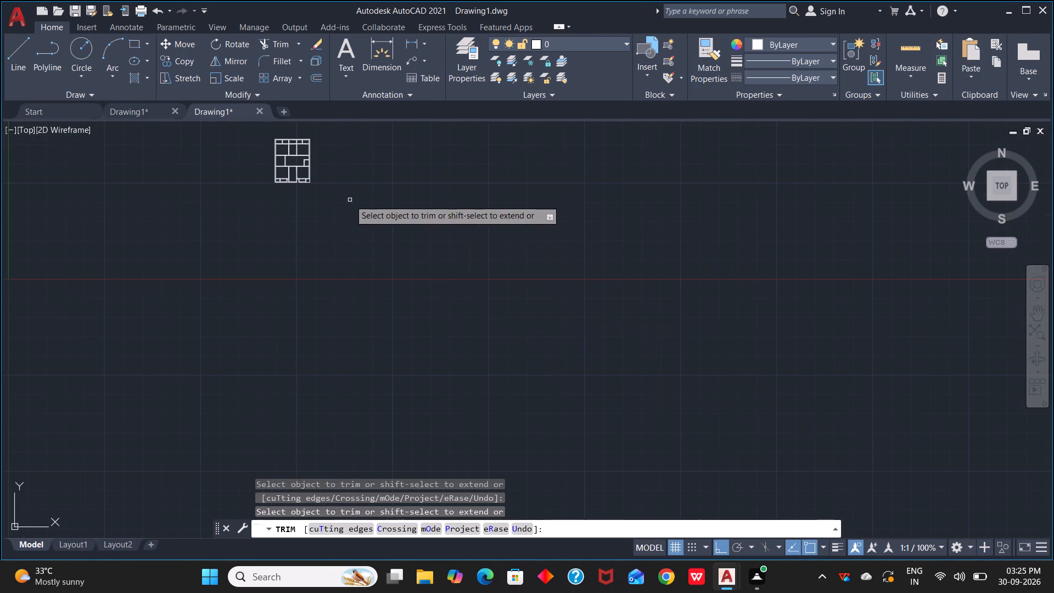
{"action": "middle_click_drag", "start_coordinate": [330, 184], "coordinate": [412, 343]}
{"action": "scroll", "coordinate": [414, 342], "scroll_direction": "up", "scroll_amount": 3}
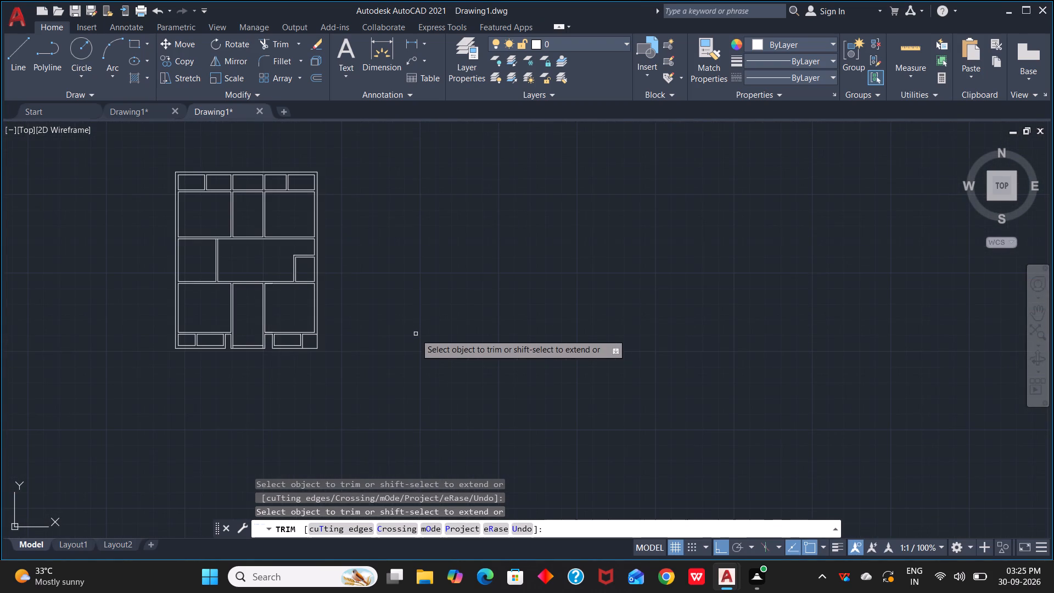
{"action": "middle_click_drag", "start_coordinate": [416, 334], "coordinate": [535, 333]}
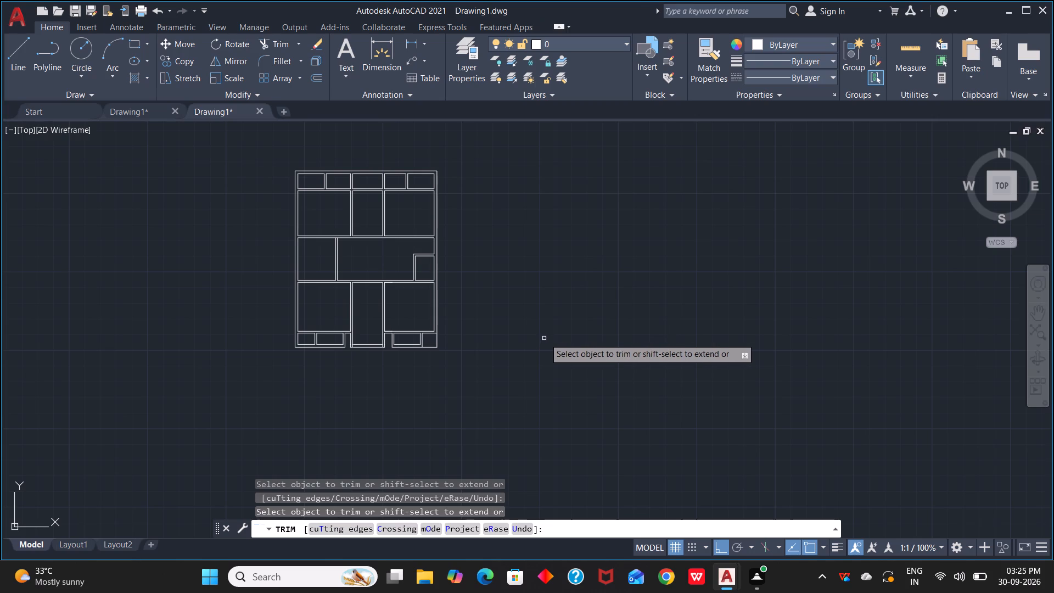
{"action": "middle_click_drag", "start_coordinate": [534, 317], "coordinate": [696, 367]}
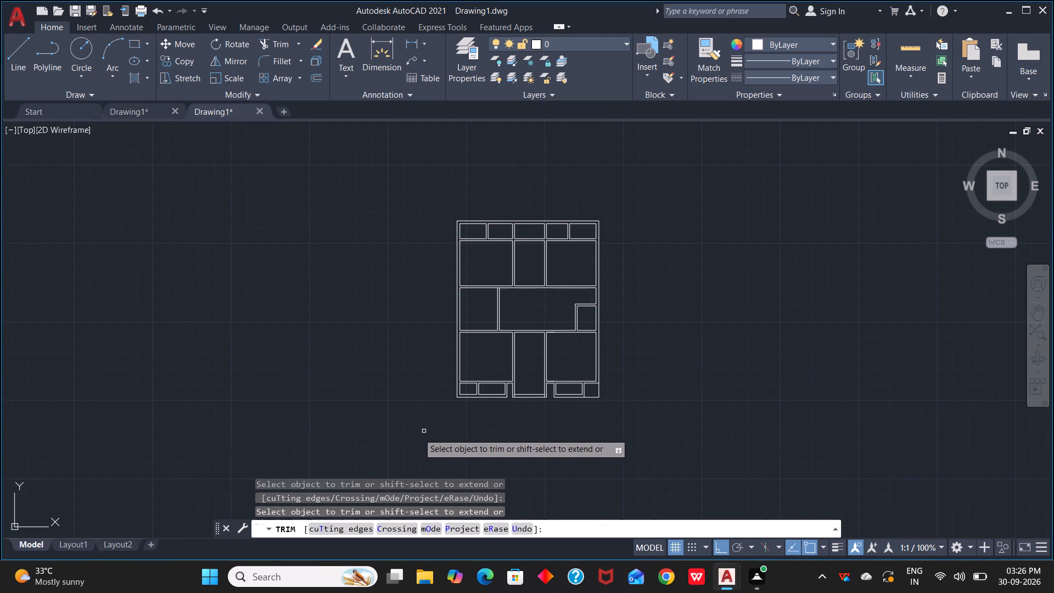
{"action": "scroll", "coordinate": [451, 405], "scroll_direction": "up", "scroll_amount": 2}
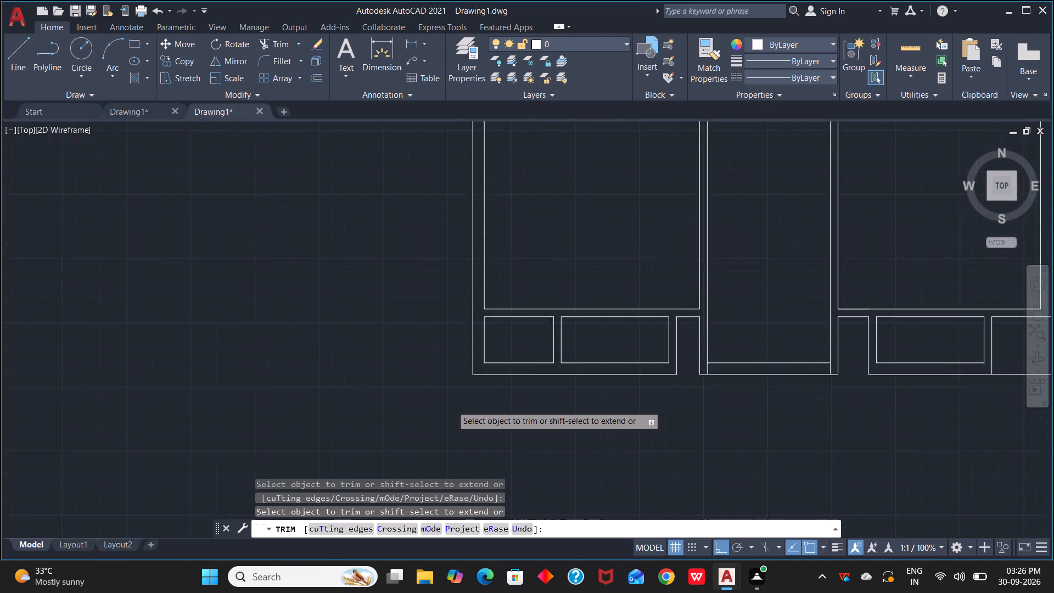
{"action": "scroll", "coordinate": [451, 405], "scroll_direction": "up", "scroll_amount": 2}
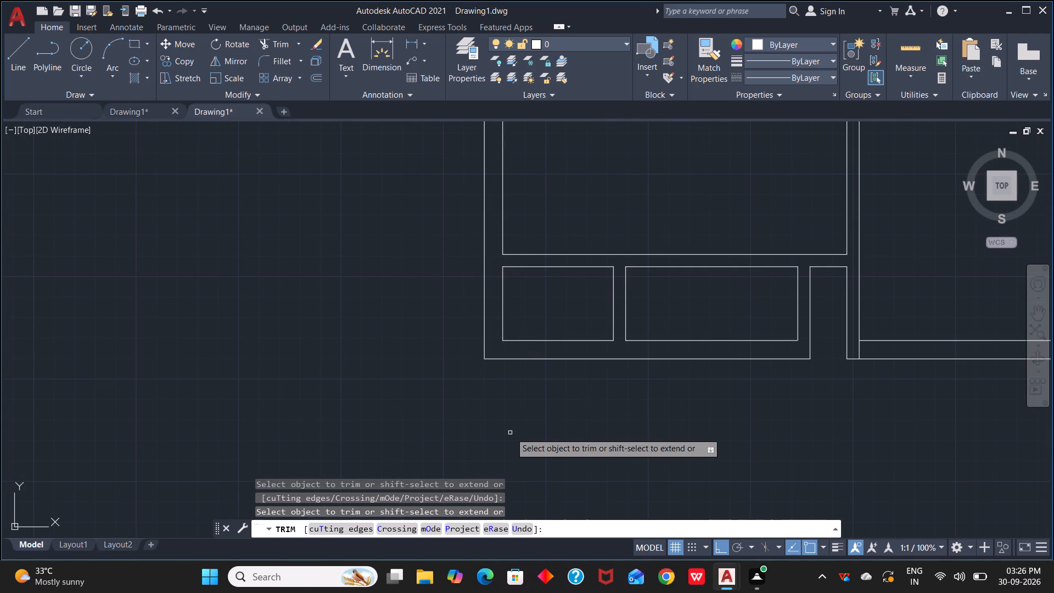
Extend the bottom-left corner room's top line to the outer wall's outer left line and its right line down to the outer bottom line.
{"action": "key", "text": "Escape"}
{"action": "type", "text": "ex"}
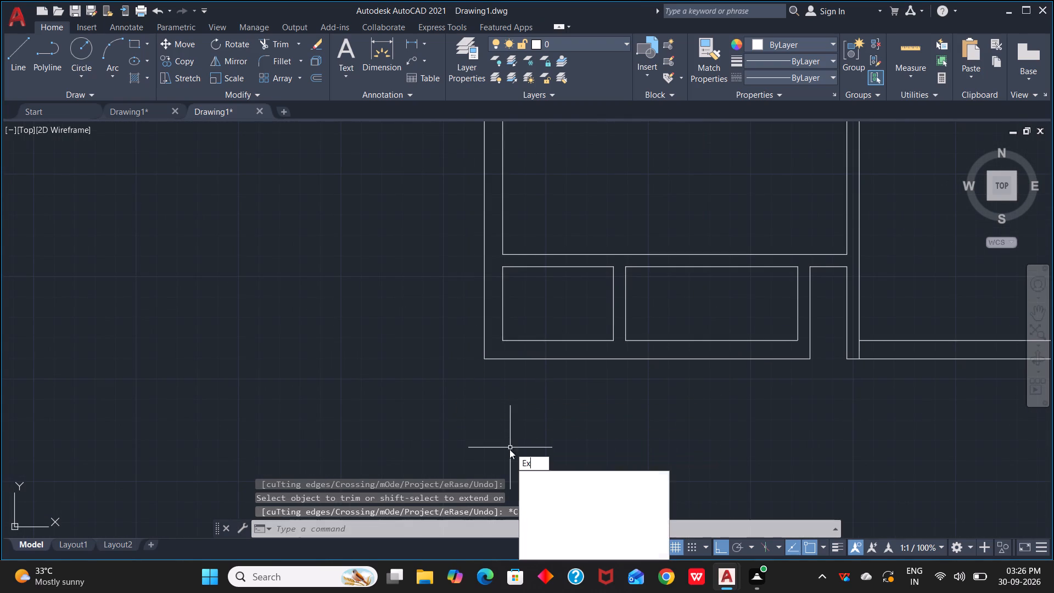
{"action": "key", "text": "space"}
{"action": "left_click", "coordinate": [512, 267]}
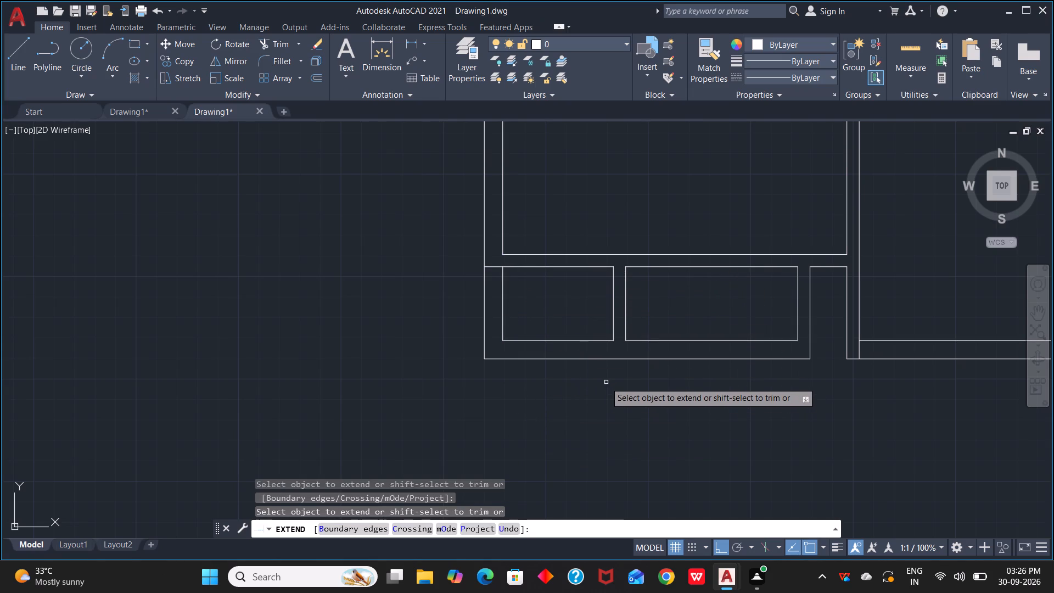
{"action": "left_click", "coordinate": [612, 323]}
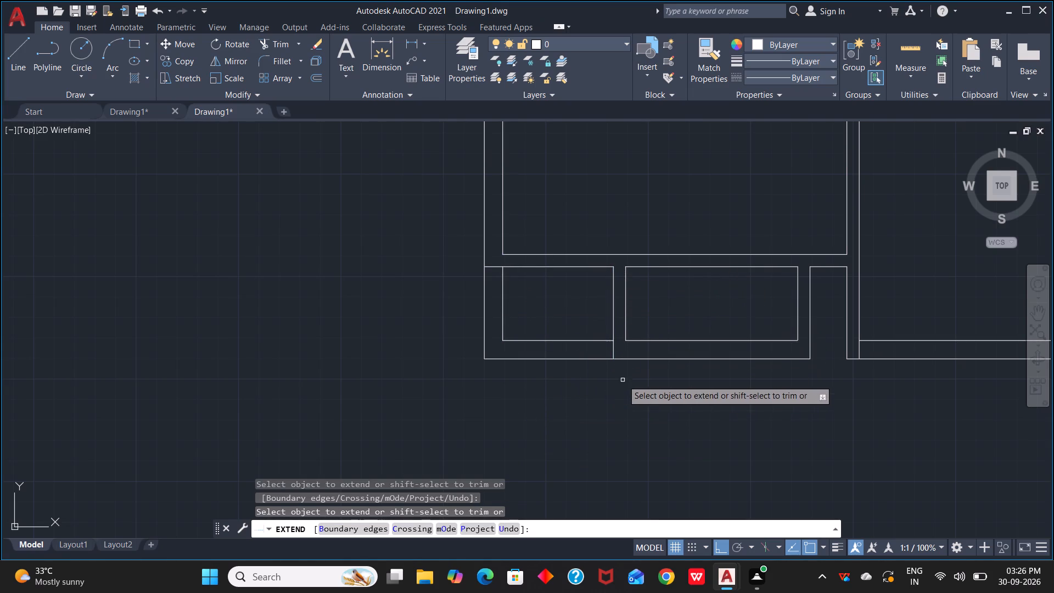
{"action": "key", "text": "Escape"}
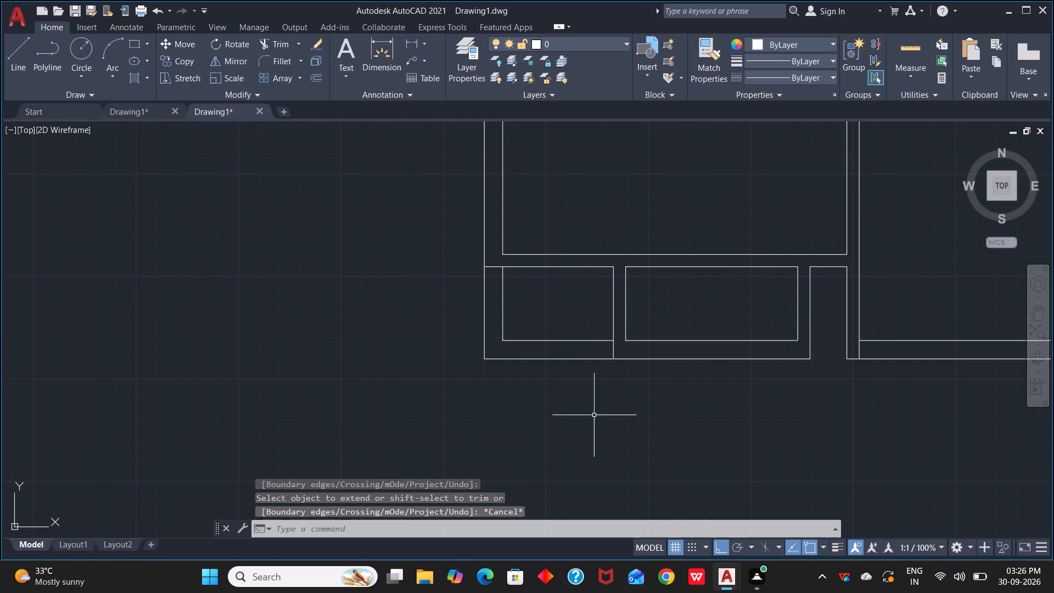
{"action": "key", "text": "Escape"}
Trim away the bottom-left corner room's inner bottom and inner left wall lines, leaving only the outer wall's outer lines there.
{"action": "type", "text": "tr"}
{"action": "key", "text": "space"}
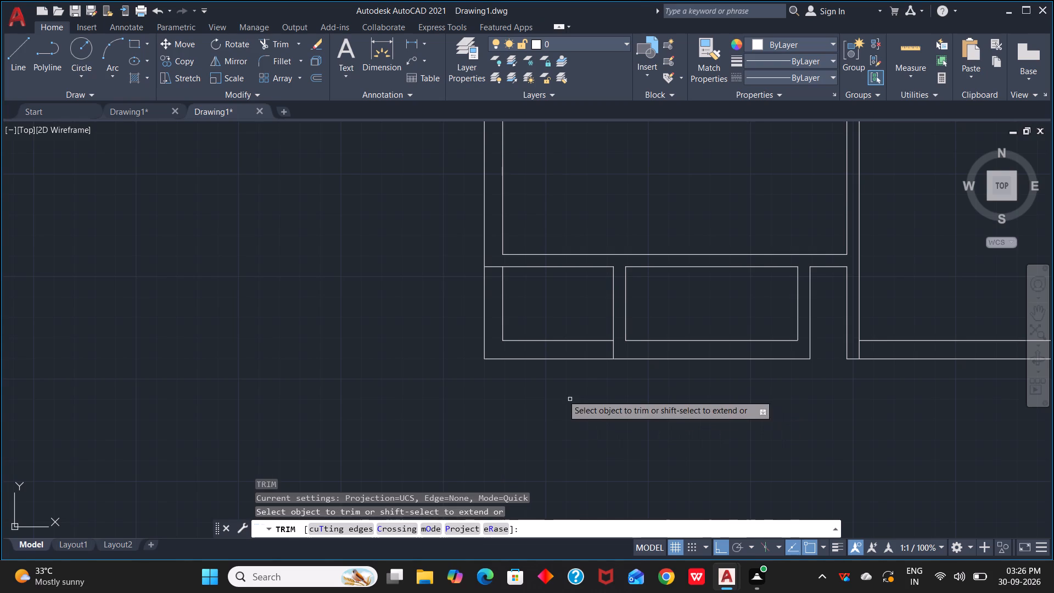
{"action": "left_click", "coordinate": [547, 339]}
{"action": "left_click", "coordinate": [504, 317]}
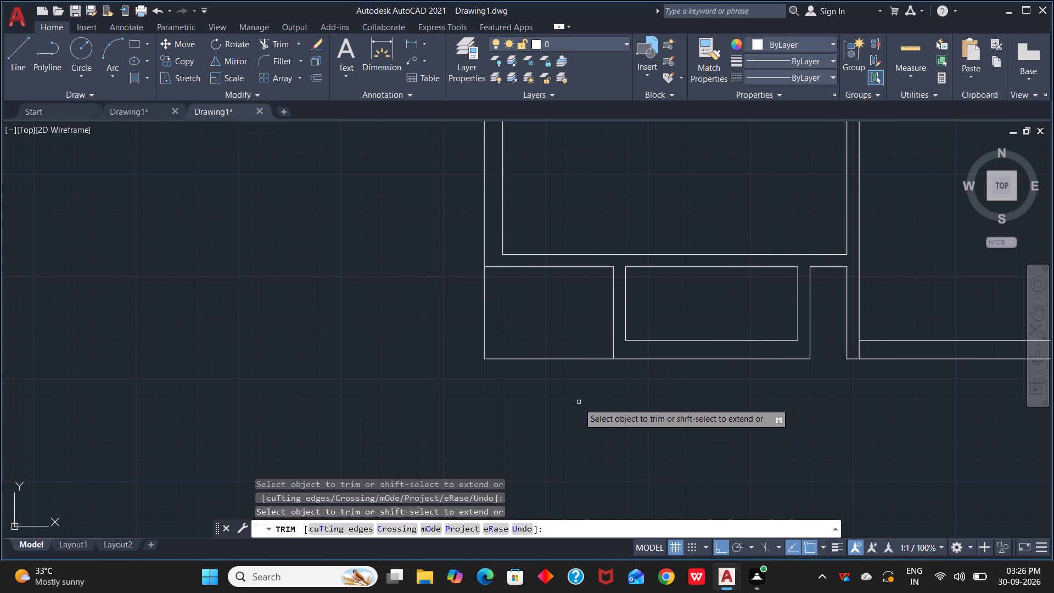
{"action": "scroll", "coordinate": [609, 401], "scroll_direction": "down", "scroll_amount": 2}
{"action": "scroll", "coordinate": [609, 401], "scroll_direction": "up", "scroll_amount": 1}
{"action": "key", "text": "Escape"}
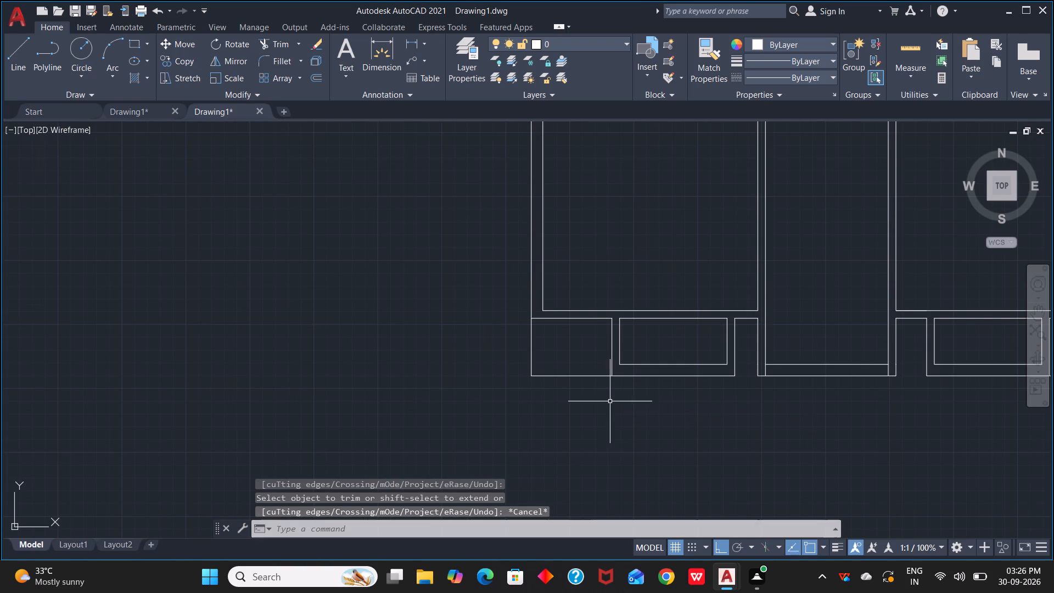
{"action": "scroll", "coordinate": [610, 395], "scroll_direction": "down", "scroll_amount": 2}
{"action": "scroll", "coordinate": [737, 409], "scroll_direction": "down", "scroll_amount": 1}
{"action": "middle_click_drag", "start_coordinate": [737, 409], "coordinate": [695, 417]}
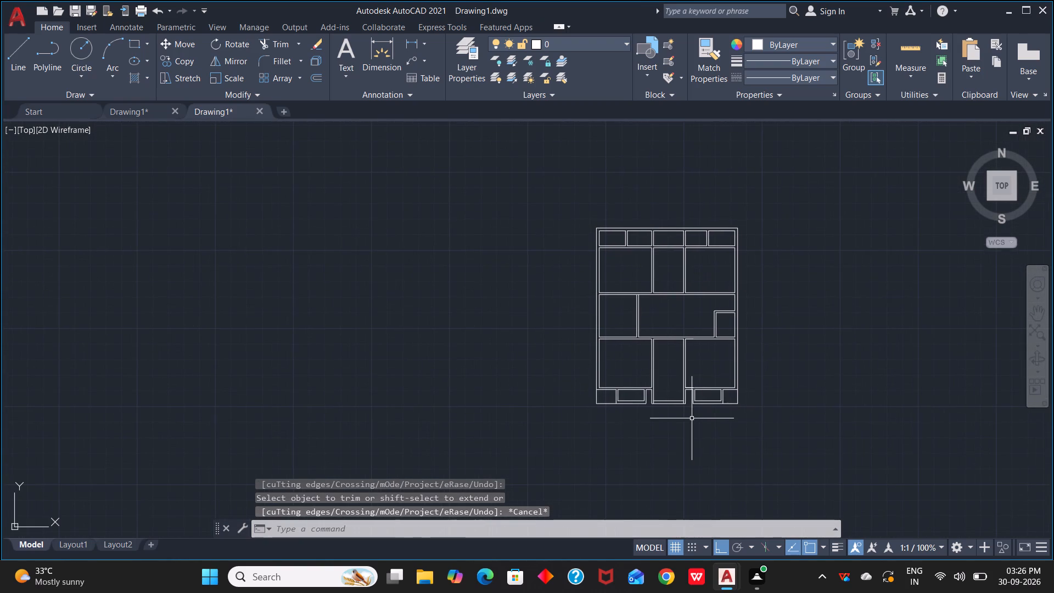
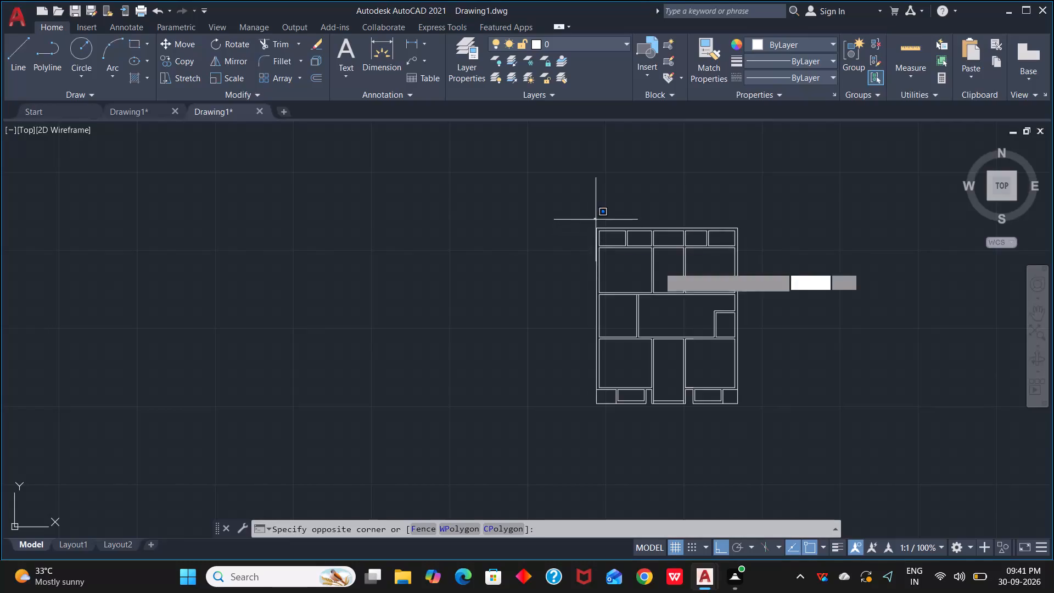
Stretch the short wall line above the open gap in the bottom-right strip to the outer wall's inner right line.
{"action": "left_click", "coordinate": [878, 478]}
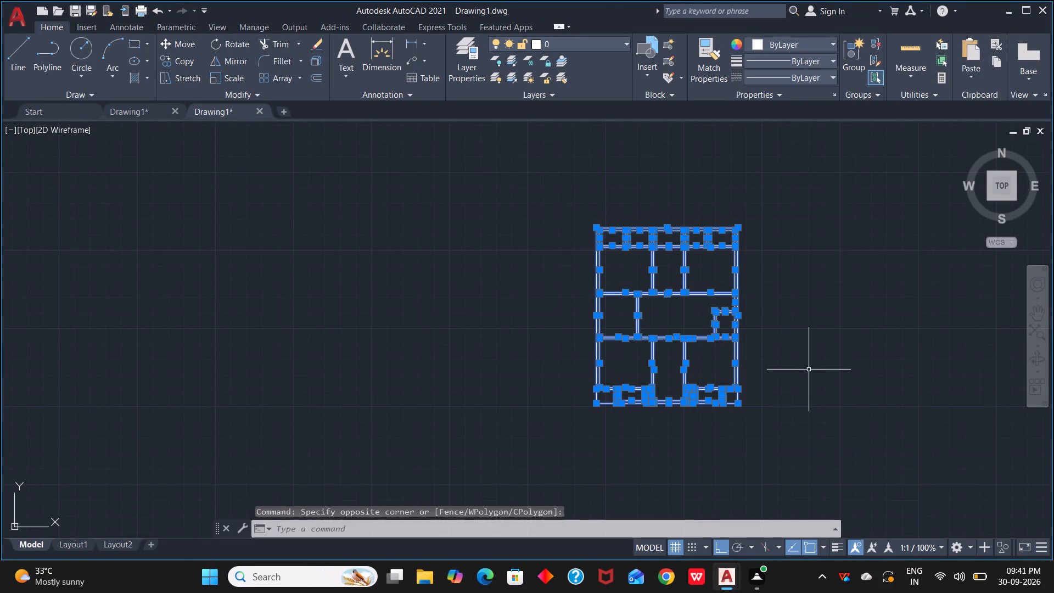
{"action": "scroll", "coordinate": [809, 370], "scroll_direction": "up", "scroll_amount": 2}
{"action": "middle_click_drag", "start_coordinate": [739, 378], "coordinate": [947, 311]}
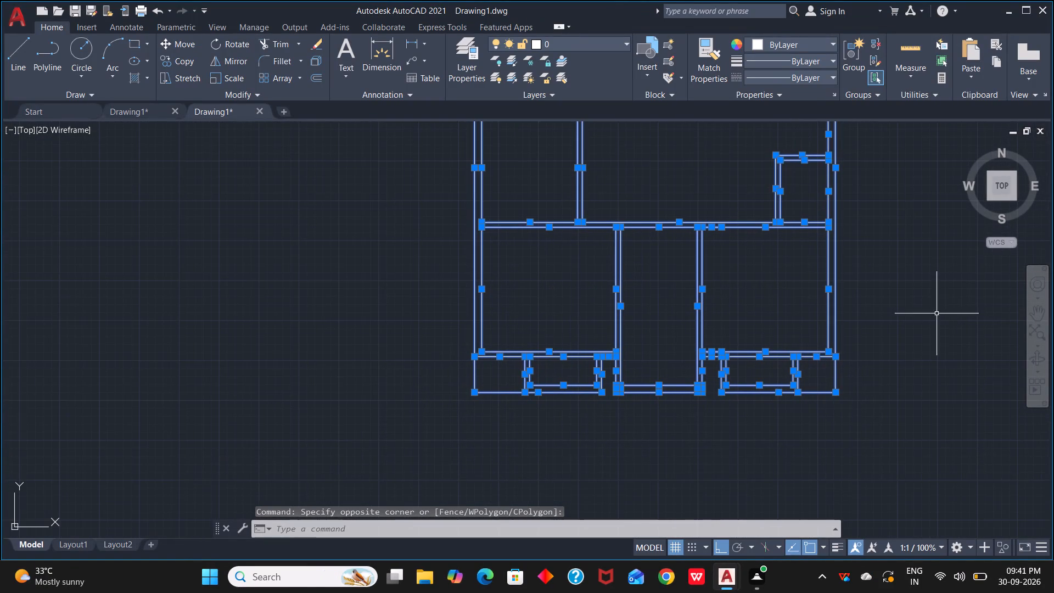
{"action": "scroll", "coordinate": [909, 323], "scroll_direction": "up", "scroll_amount": 2}
{"action": "middle_click_drag", "start_coordinate": [909, 323], "coordinate": [1053, 187]}
{"action": "scroll", "coordinate": [1053, 187], "scroll_direction": "up", "scroll_amount": 1}
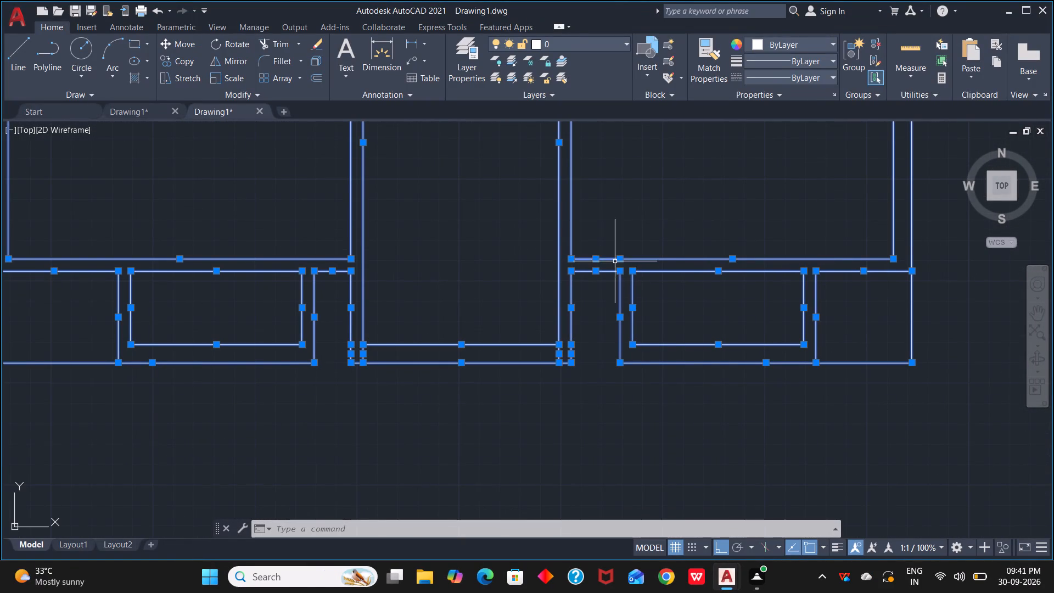
{"action": "left_click_drag", "start_coordinate": [621, 261], "coordinate": [903, 265]}
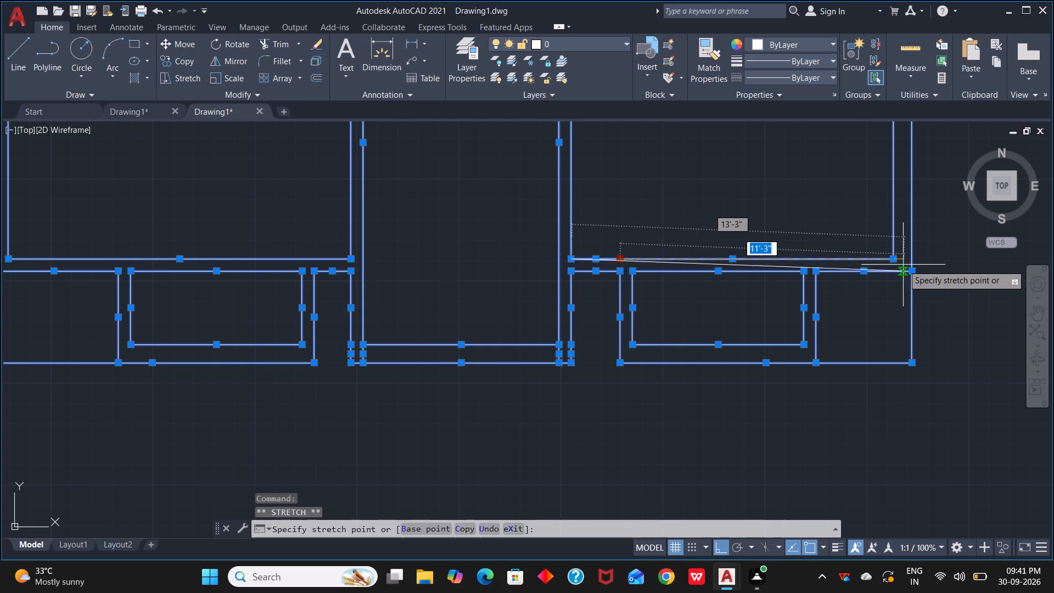
{"action": "left_click_drag", "start_coordinate": [903, 265], "coordinate": [894, 261]}
{"action": "left_click", "coordinate": [894, 261]}
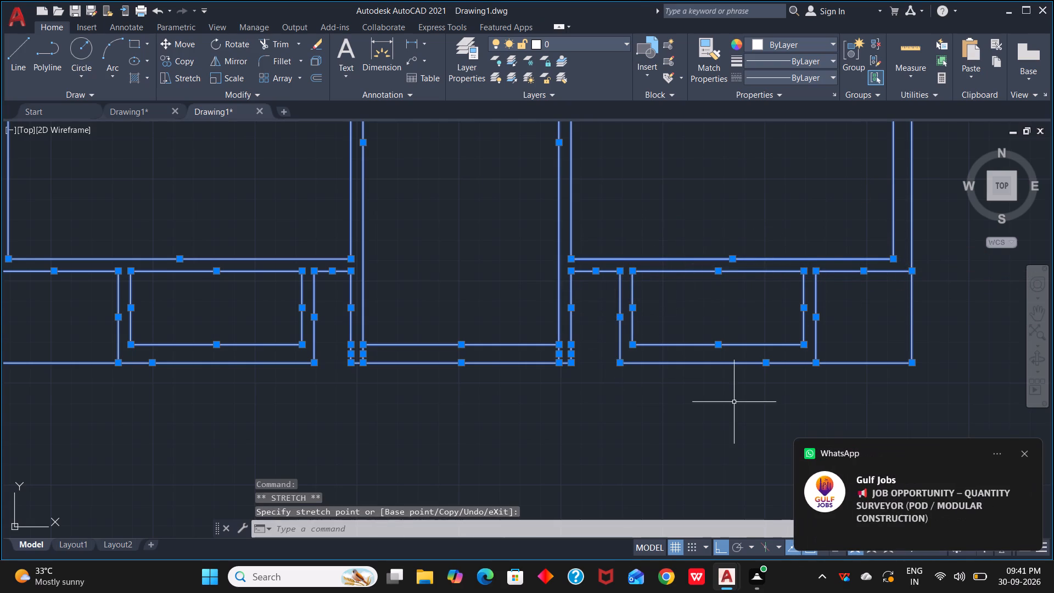
Look over the selected wall lines across the whole floor plan, from the bottom strip rooms up to the top rooms.
{"action": "left_click", "coordinate": [1023, 453]}
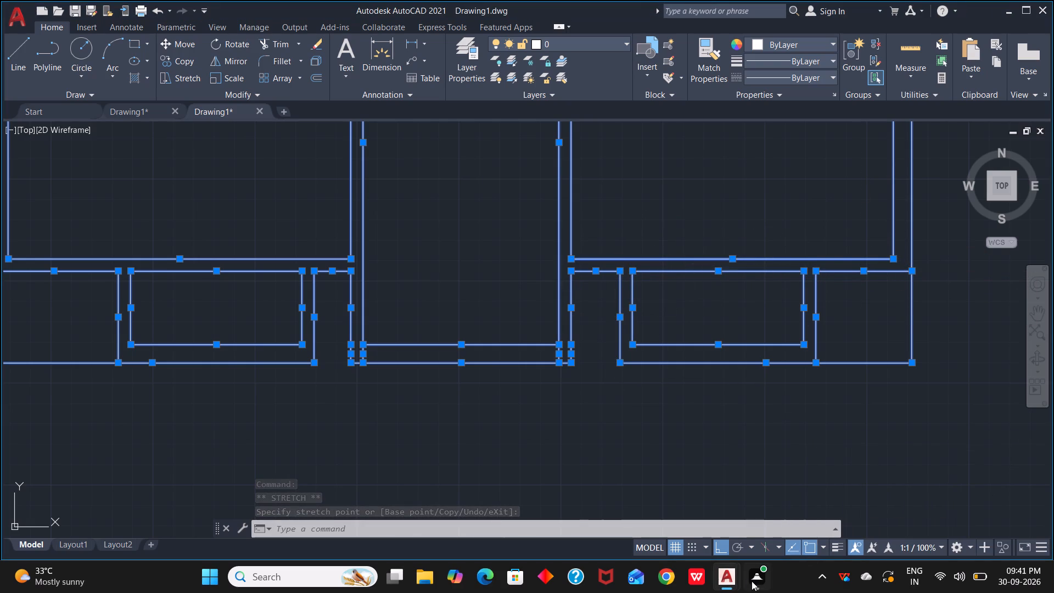
{"action": "left_click", "coordinate": [602, 456]}
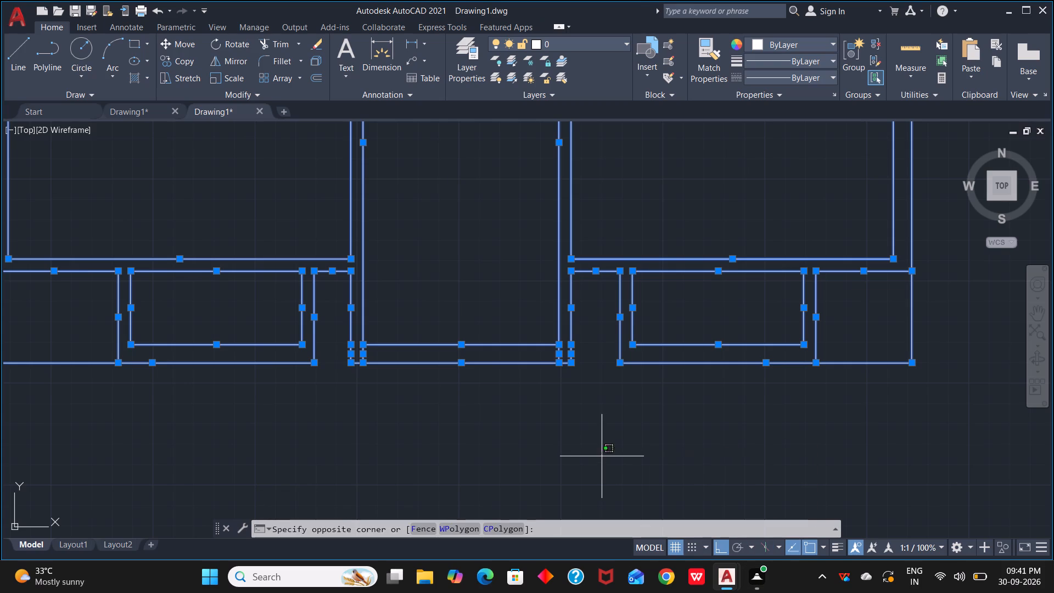
{"action": "left_click", "coordinate": [601, 456]}
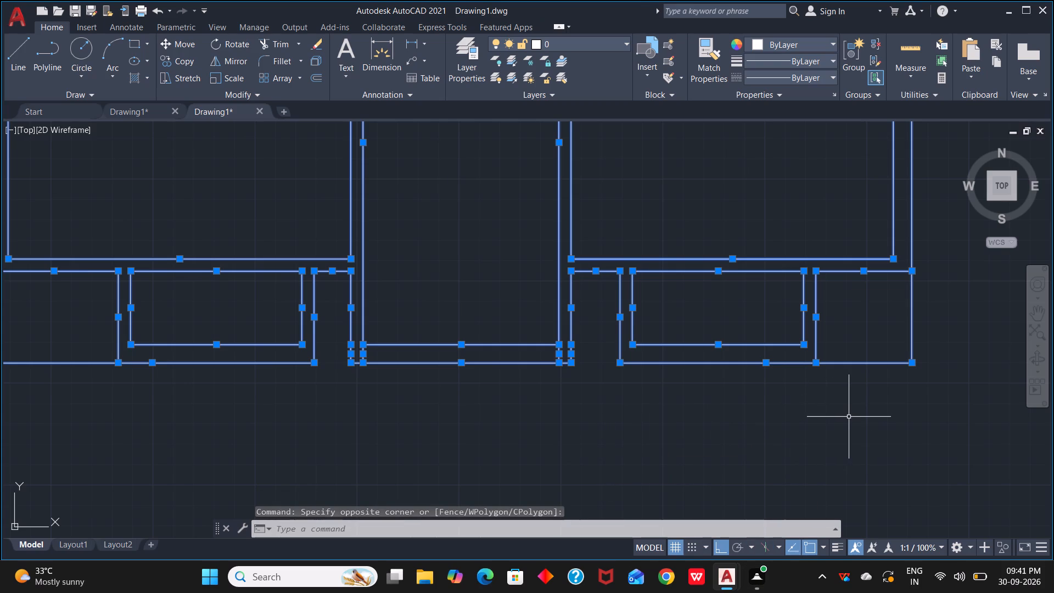
{"action": "scroll", "coordinate": [833, 412], "scroll_direction": "down", "scroll_amount": 1}
{"action": "middle_click_drag", "start_coordinate": [837, 447], "coordinate": [874, 399]}
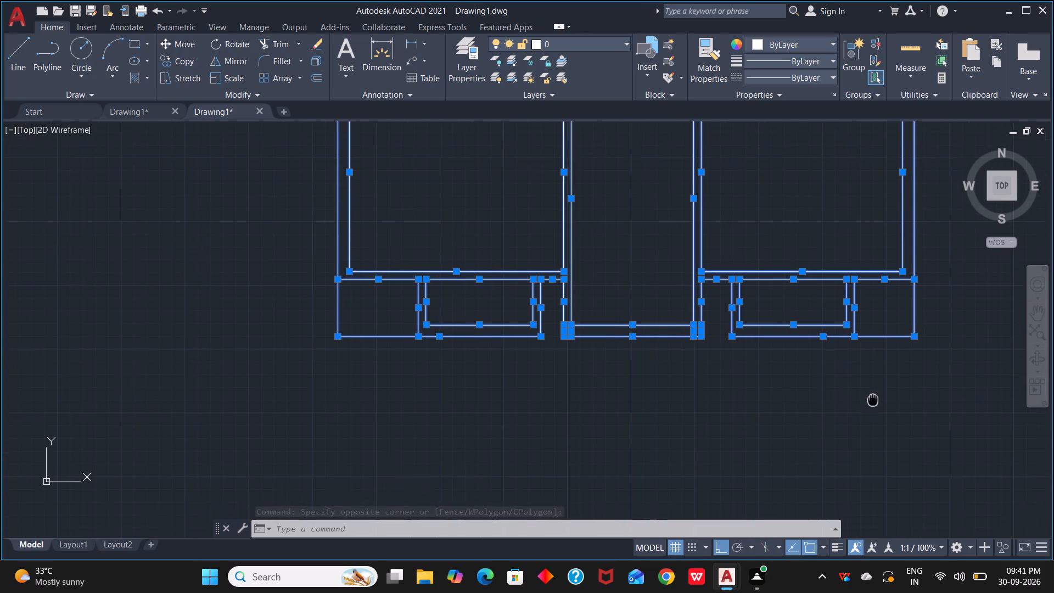
{"action": "middle_click_drag", "start_coordinate": [874, 399], "coordinate": [874, 399]}
{"action": "scroll", "coordinate": [775, 383], "scroll_direction": "down", "scroll_amount": 1}
{"action": "middle_click", "coordinate": [764, 384]}
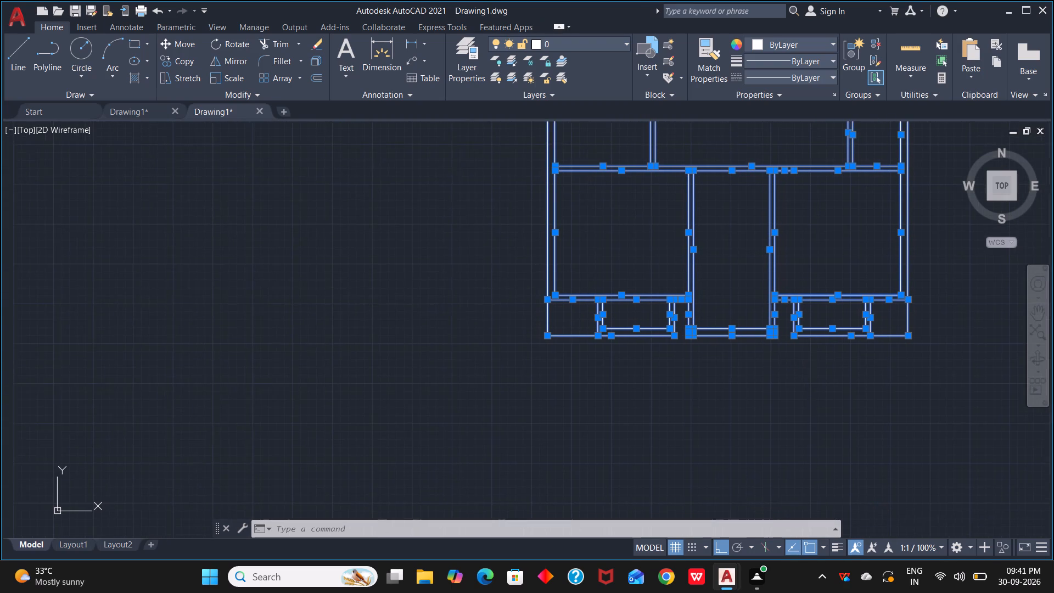
{"action": "scroll", "coordinate": [862, 387], "scroll_direction": "down", "scroll_amount": 1}
{"action": "middle_click_drag", "start_coordinate": [862, 387], "coordinate": [854, 437]}
{"action": "scroll", "coordinate": [912, 373], "scroll_direction": "up", "scroll_amount": 2}
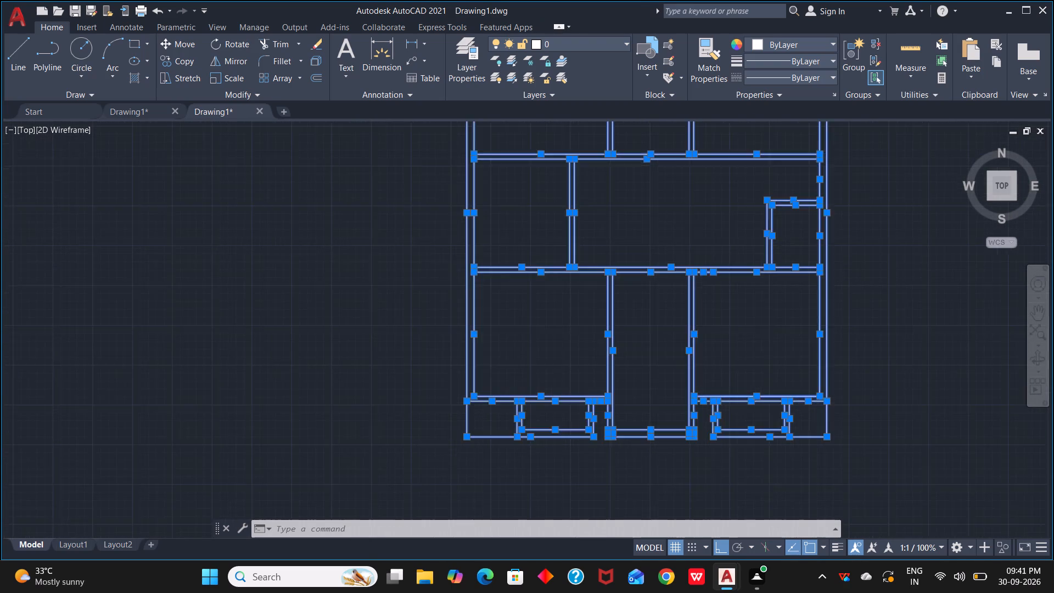
{"action": "middle_click_drag", "start_coordinate": [899, 374], "coordinate": [1024, 399]}
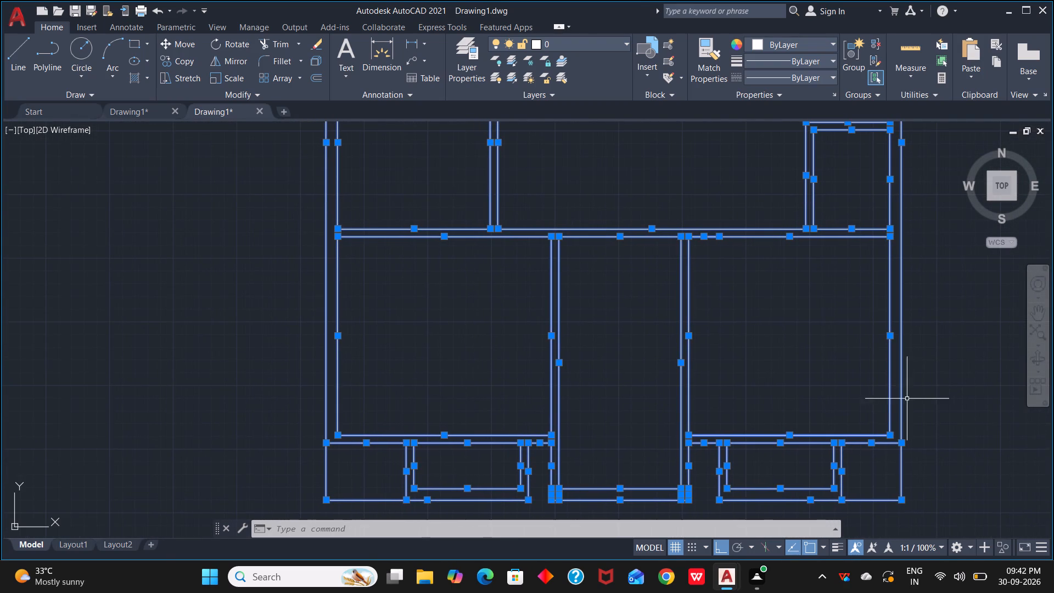
{"action": "scroll", "coordinate": [955, 389], "scroll_direction": "down", "scroll_amount": 1}
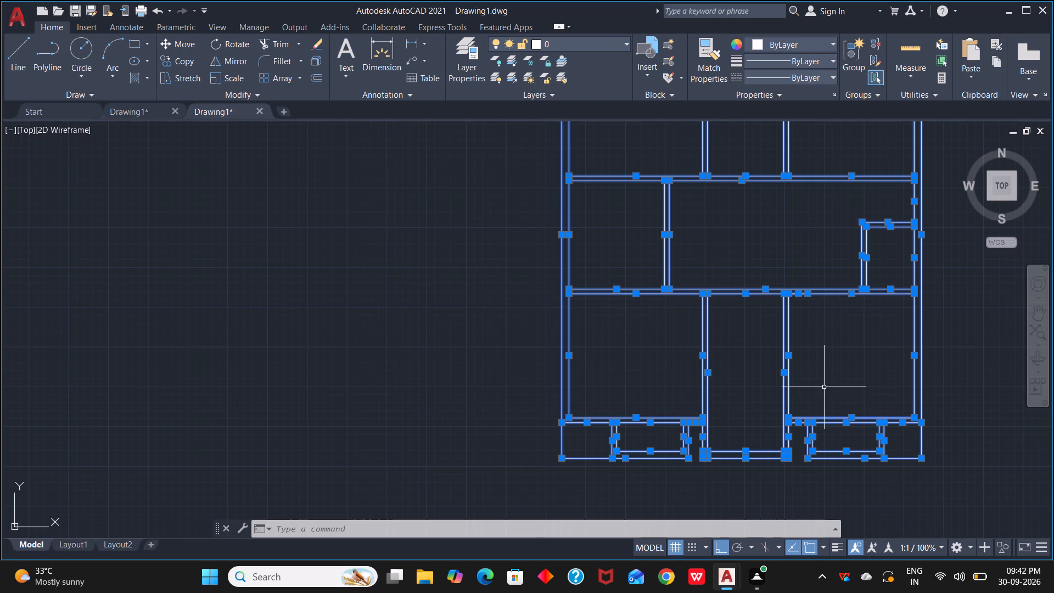
{"action": "scroll", "coordinate": [825, 387], "scroll_direction": "down", "scroll_amount": 1}
{"action": "middle_click_drag", "start_coordinate": [826, 387], "coordinate": [865, 467]}
{"action": "scroll", "coordinate": [769, 318], "scroll_direction": "up", "scroll_amount": 2}
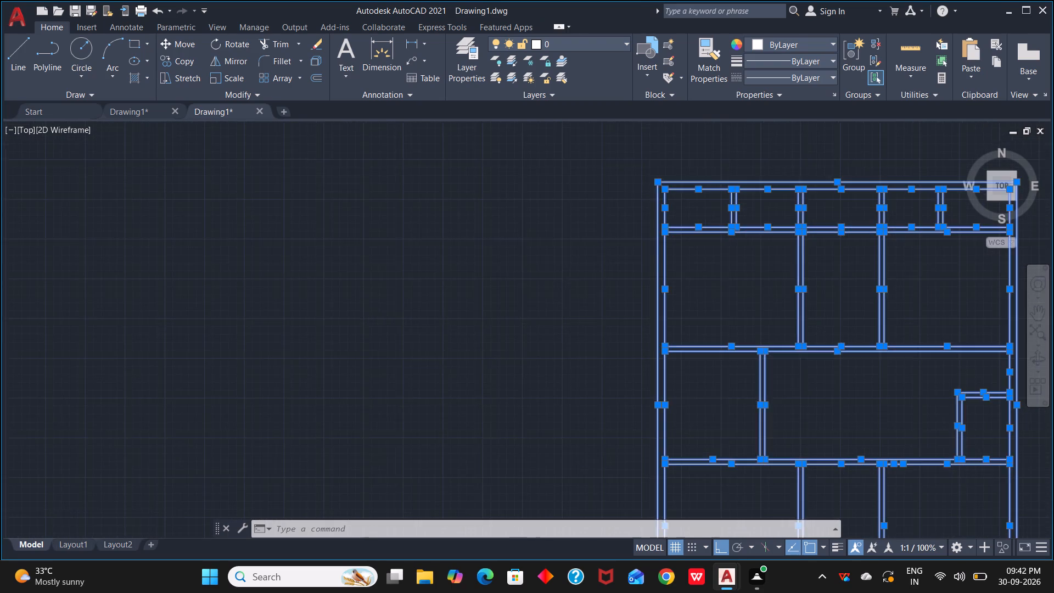
{"action": "middle_click_drag", "start_coordinate": [769, 318], "coordinate": [806, 474]}
Clear the selection and create multiline text reading BATH ROOM inside the top-left room.
{"action": "left_click", "coordinate": [703, 318]}
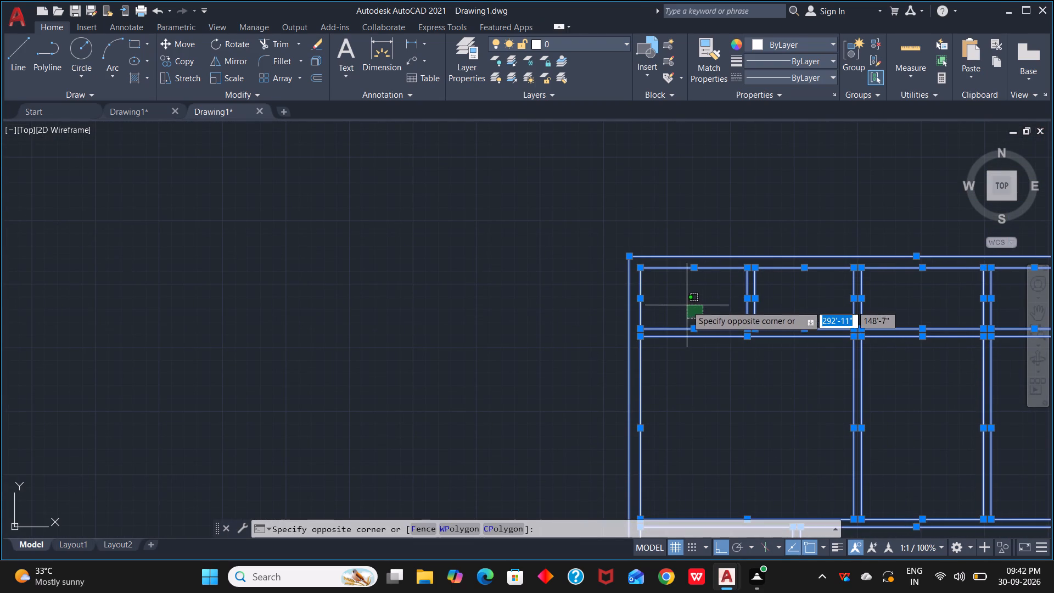
{"action": "left_click", "coordinate": [688, 305]}
{"action": "key", "text": "Escape"}
{"action": "key", "text": "Escape"}
{"action": "type", "text": "mt"}
{"action": "key", "text": "space"}
{"action": "left_click", "coordinate": [685, 308]}
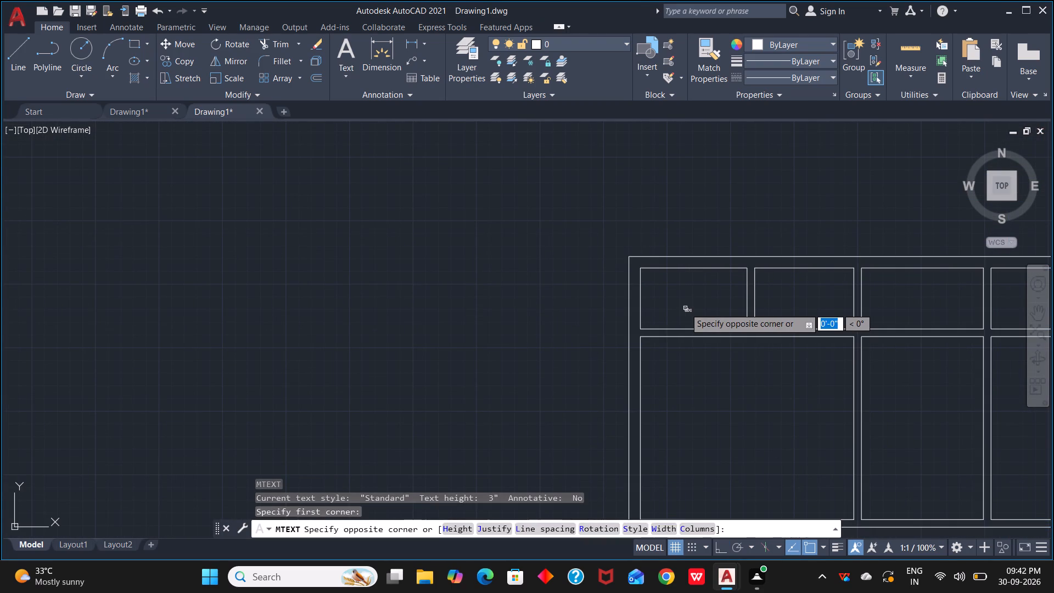
{"action": "scroll", "coordinate": [685, 308], "scroll_direction": "up", "scroll_amount": 5}
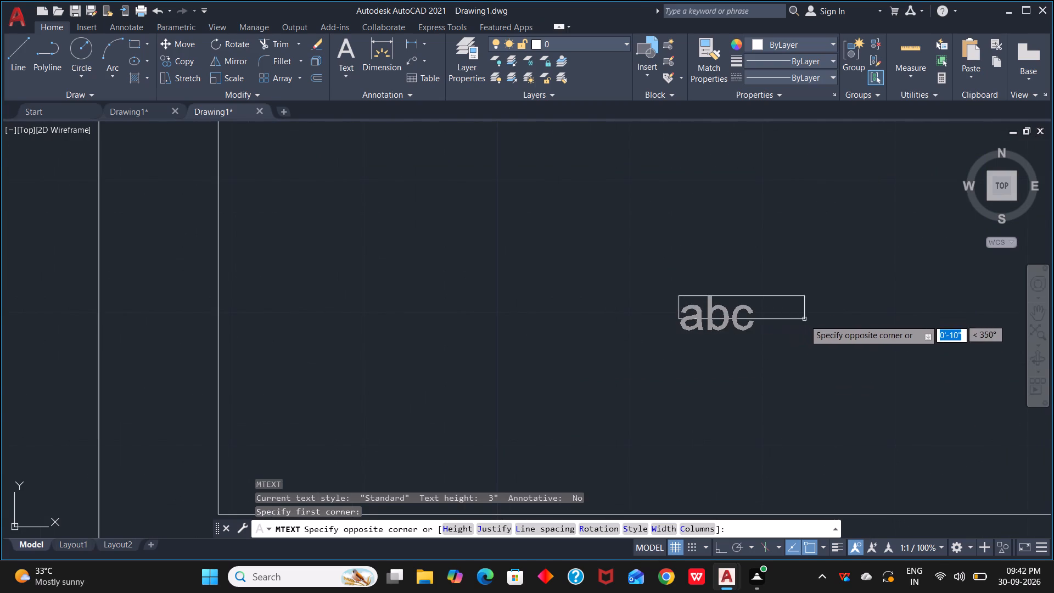
{"action": "left_click", "coordinate": [801, 338]}
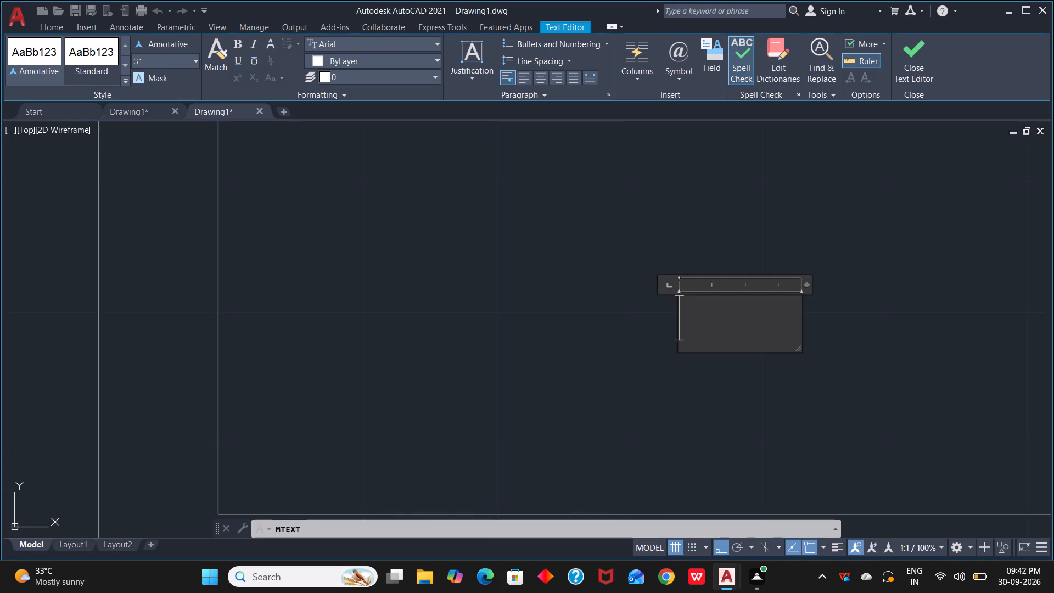
{"action": "type", "text": "bs"}
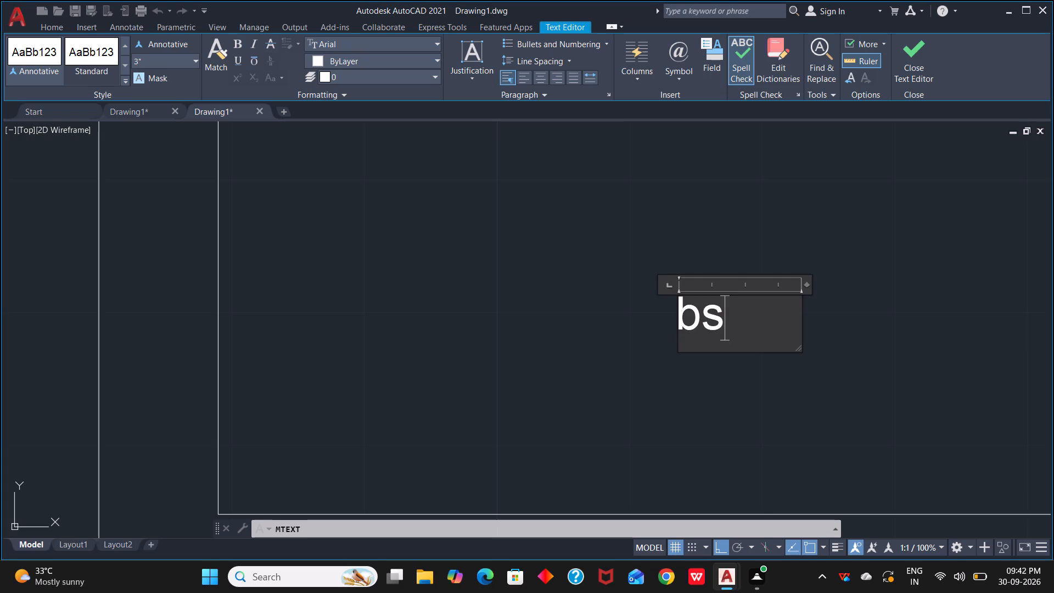
{"action": "key", "text": "BackSpace"}
{"action": "key", "text": "BackSpace"}
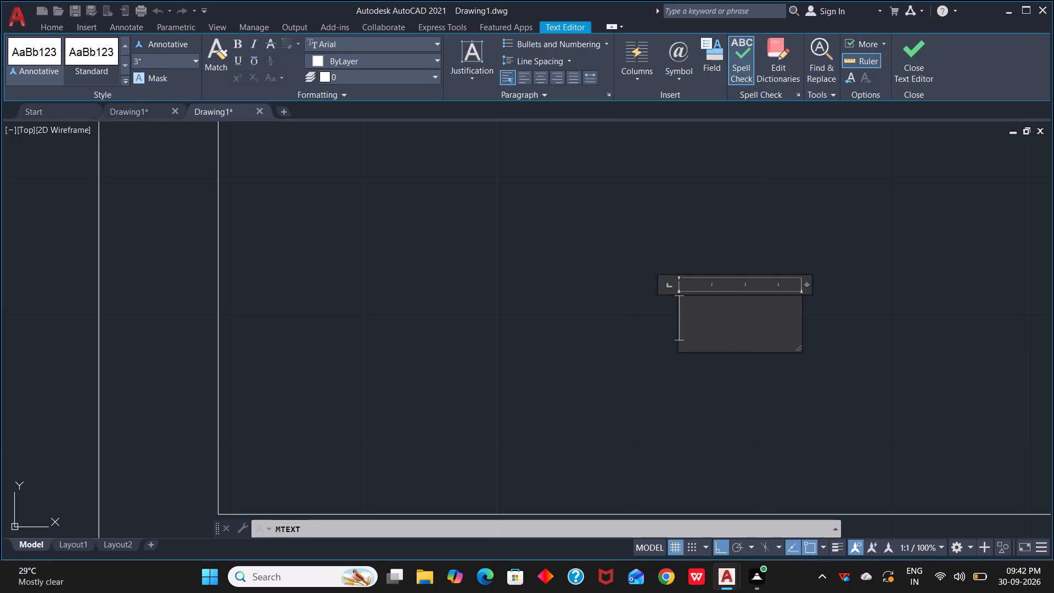
{"action": "type", "text": "BATH RP"}
{"action": "key", "text": "BackSpace"}
{"action": "type", "text": "OO"}
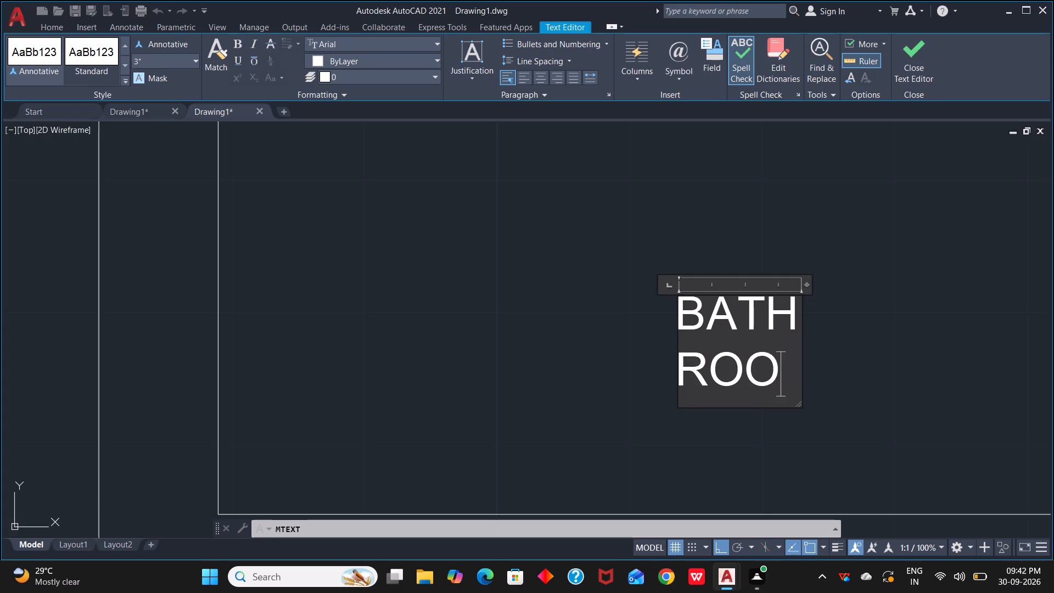
{"action": "key", "text": "m"}
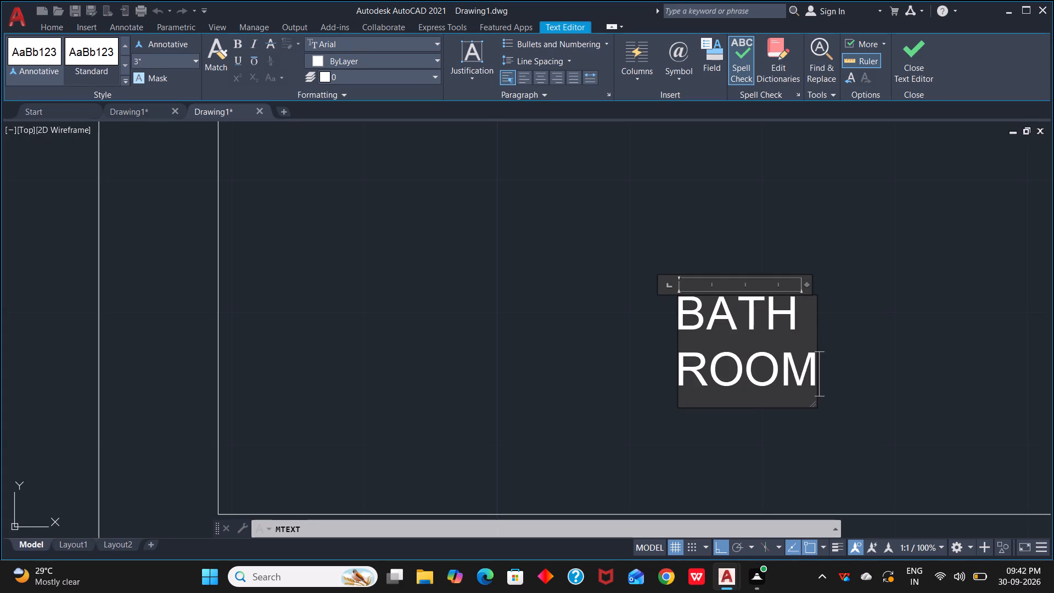
Add the room size 7'0"X4'0" as a new line under the BATH ROOM text.
{"action": "key", "text": "Return"}
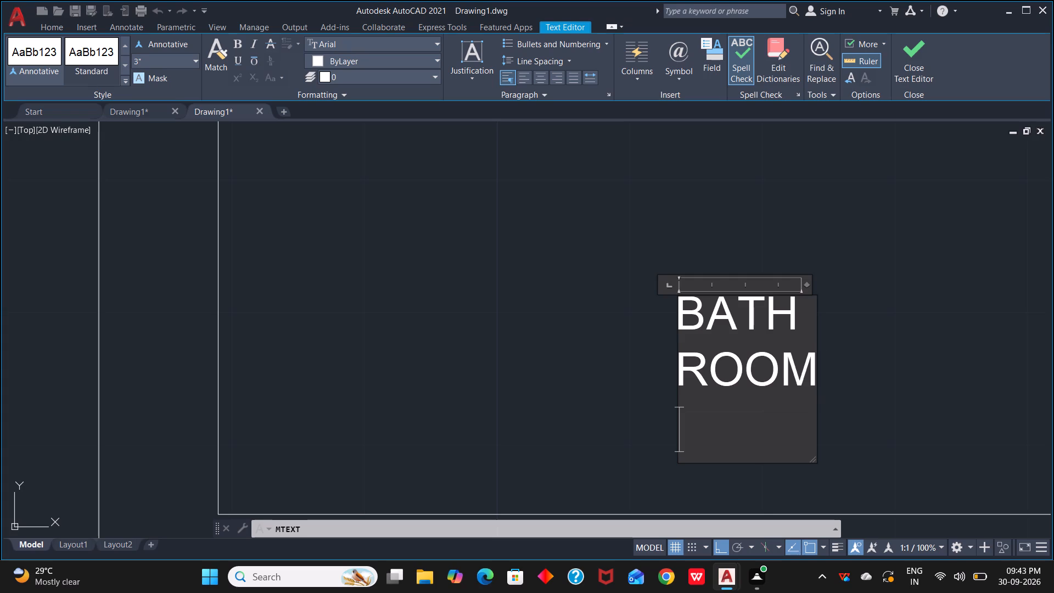
{"action": "key", "text": "7"}
{"action": "key", "text": "shift+quotedbl"}
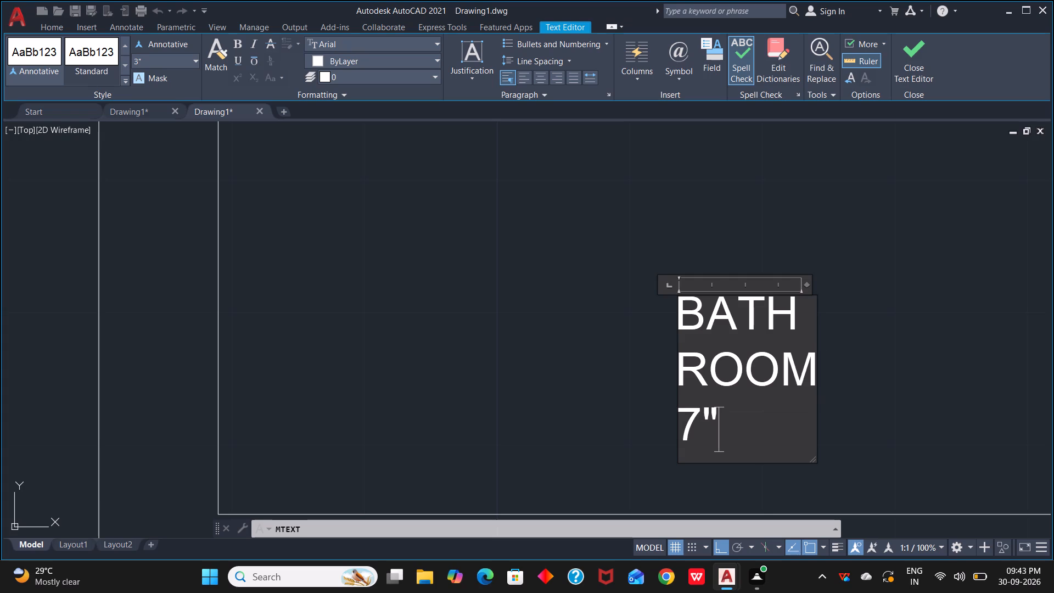
{"action": "key", "text": "BackSpace"}
{"action": "key", "text": "apostrophe"}
{"action": "type", "text": "0\""}
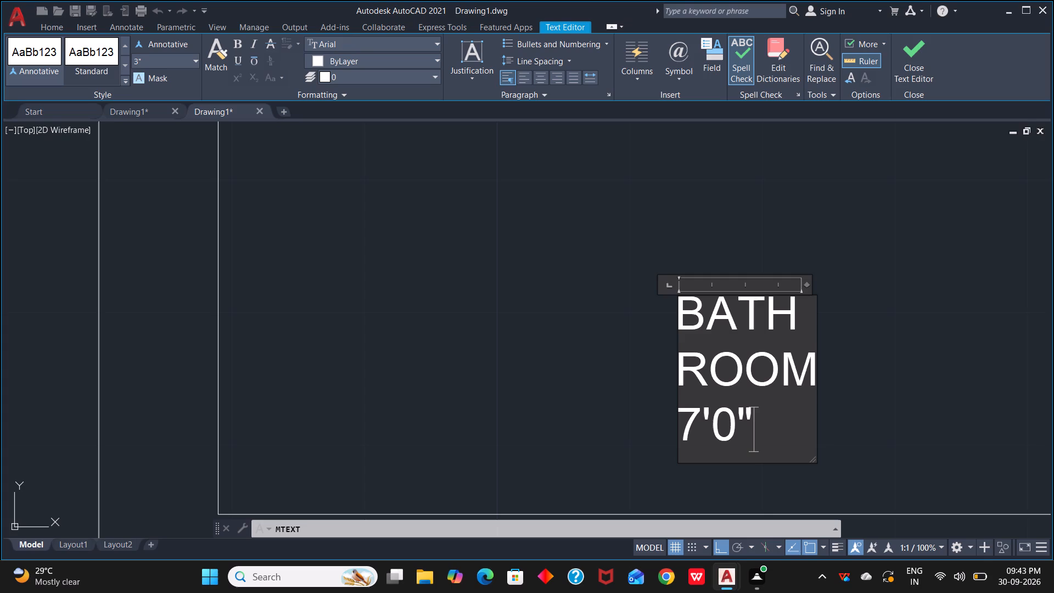
{"action": "key", "text": "x"}
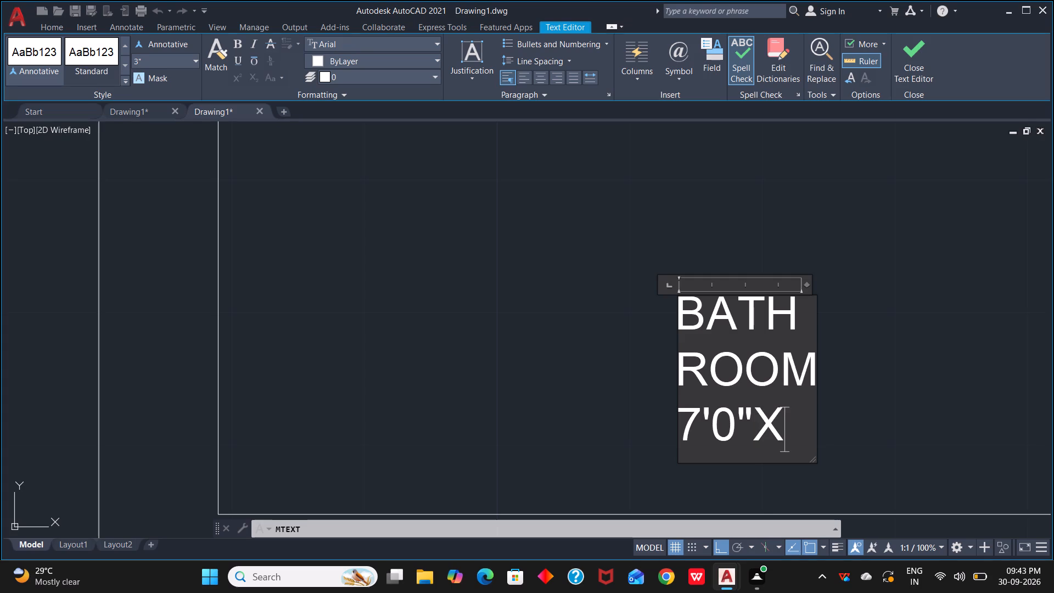
{"action": "type", "text": "4'"}
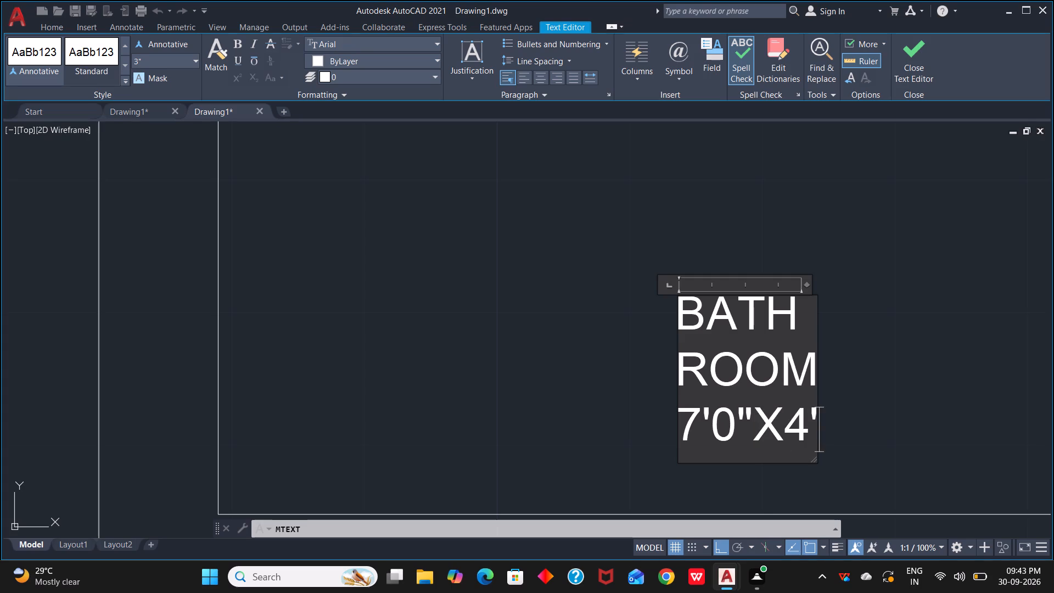
{"action": "type", "text": "0'"}
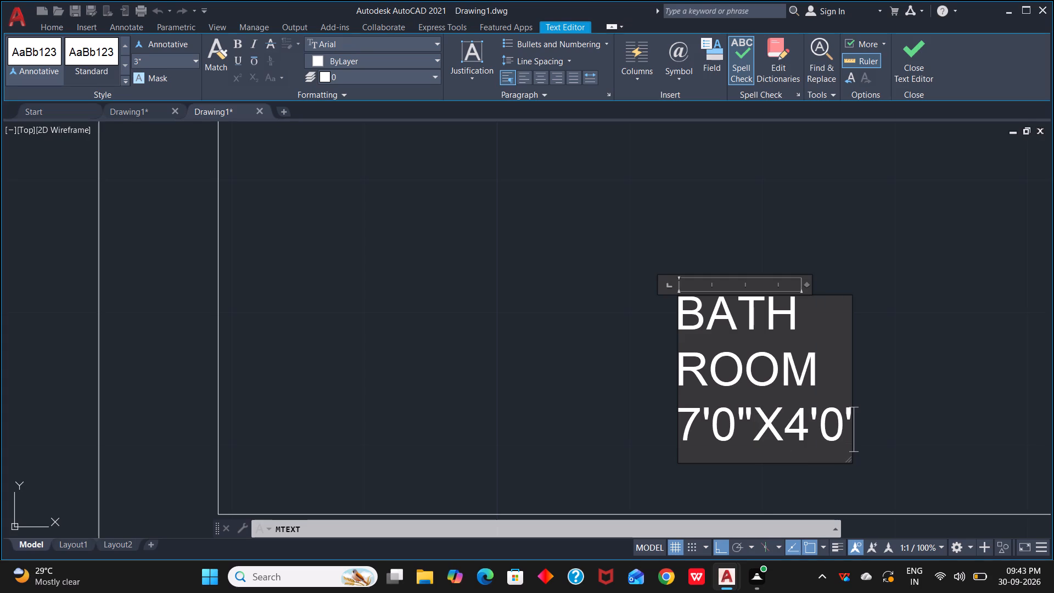
{"action": "key", "text": "BackSpace"}
{"action": "key", "text": "shift+quotedbl"}
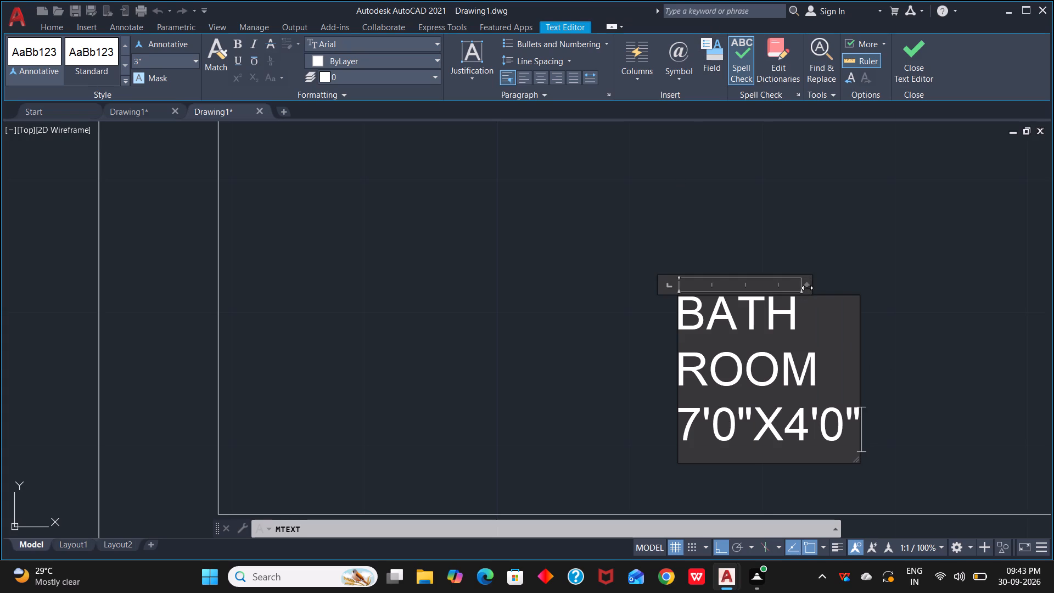
Widen the text frame so BATH ROOM fits on one line above its size, and finish editing the label.
{"action": "left_click_drag", "start_coordinate": [809, 284], "coordinate": [860, 283]}
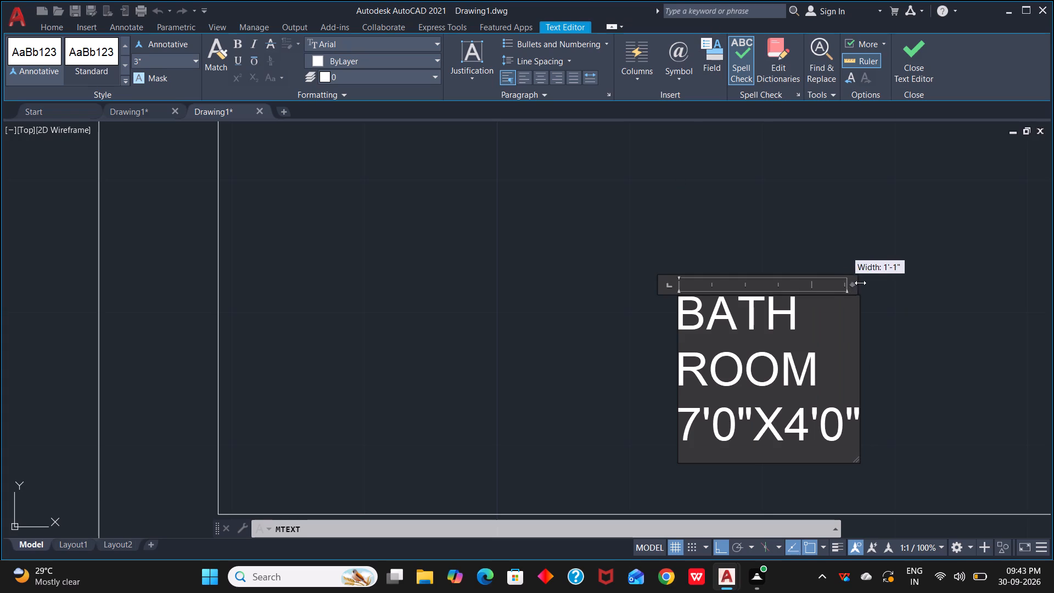
{"action": "left_click_drag", "start_coordinate": [860, 283], "coordinate": [985, 276]}
{"action": "left_click", "coordinate": [985, 276]}
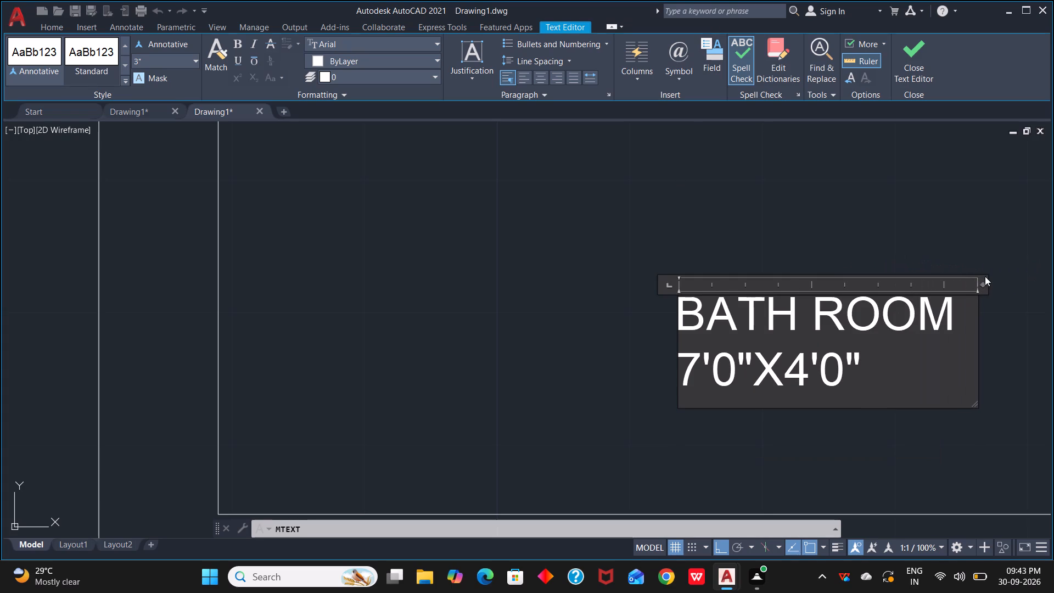
{"action": "left_click", "coordinate": [750, 232]}
Turn off ortho and move the BATH ROOM label up and to the left within the top-left room.
{"action": "scroll", "coordinate": [770, 278], "scroll_direction": "down", "scroll_amount": 4}
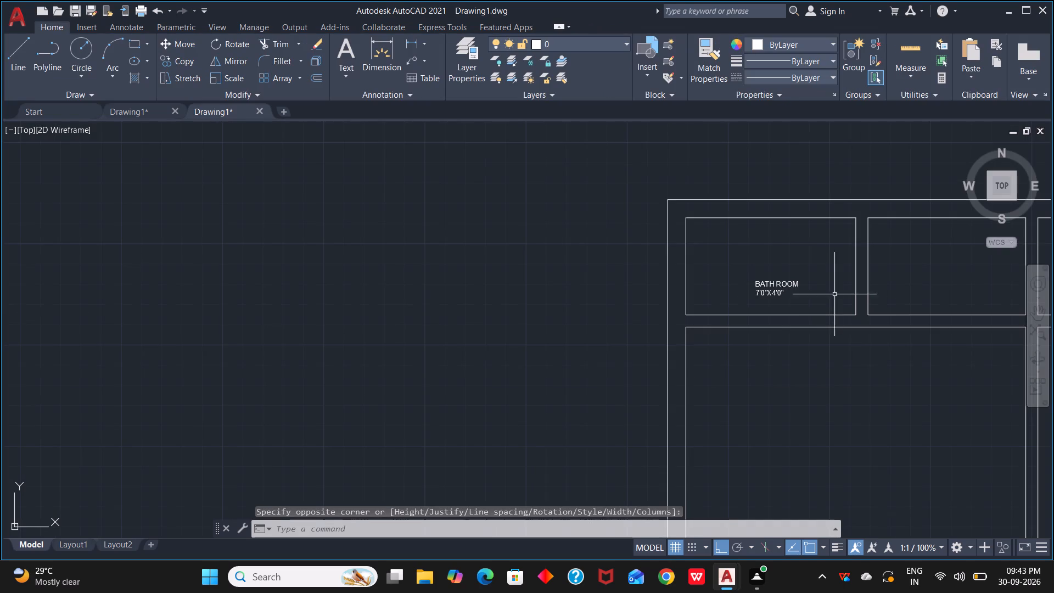
{"action": "middle_click_drag", "start_coordinate": [834, 294], "coordinate": [790, 247]}
{"action": "left_click", "coordinate": [732, 240]}
{"action": "left_click_drag", "start_coordinate": [713, 236], "coordinate": [713, 235]}
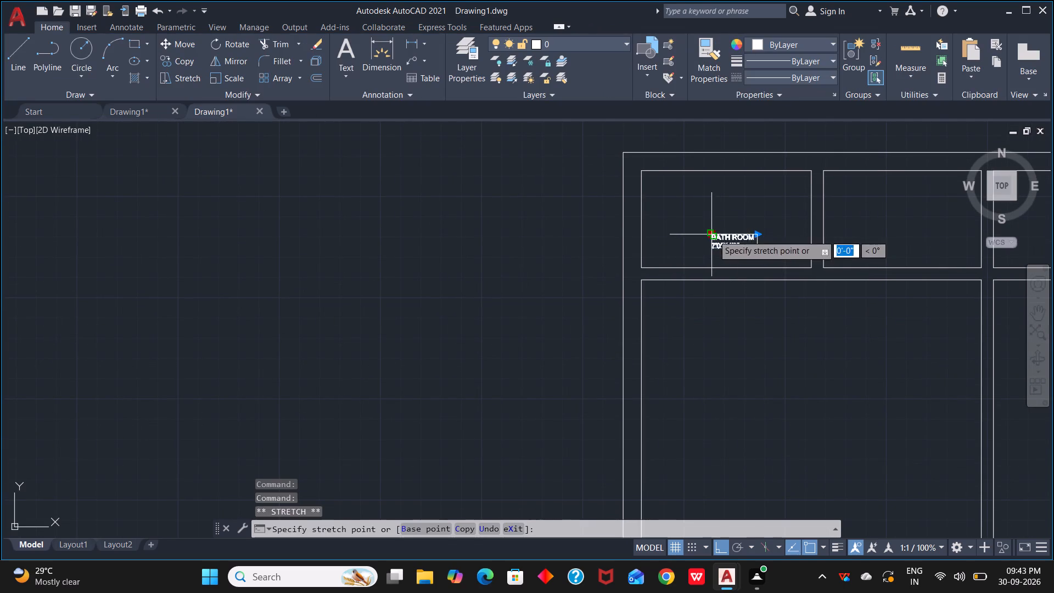
{"action": "left_click_drag", "start_coordinate": [713, 235], "coordinate": [687, 203]}
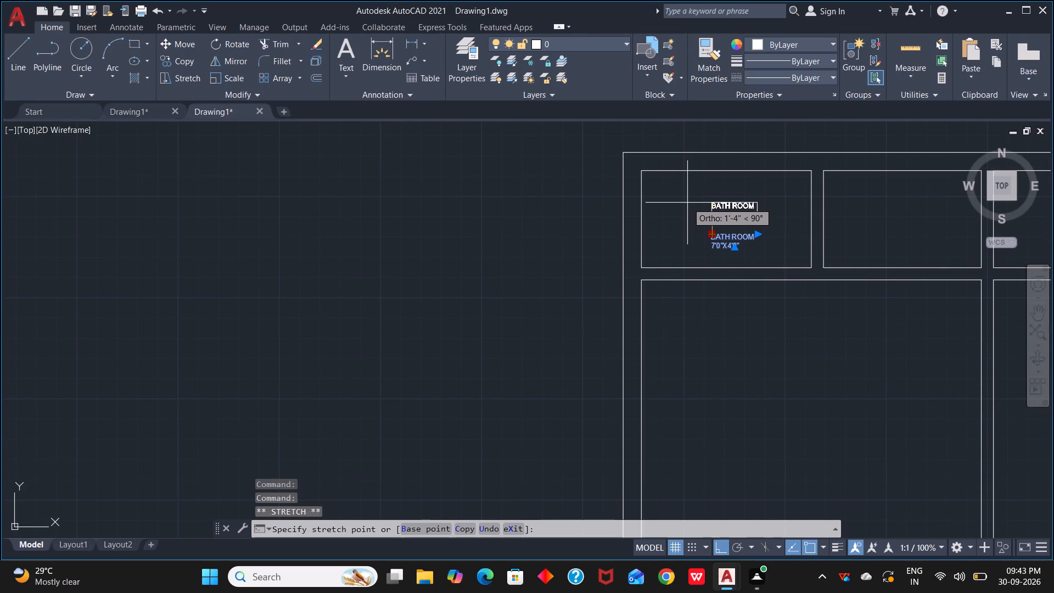
{"action": "key", "text": "F8"}
{"action": "left_click_drag", "start_coordinate": [687, 203], "coordinate": [689, 203]}
{"action": "left_click", "coordinate": [689, 203]}
{"action": "scroll", "coordinate": [914, 233], "scroll_direction": "down", "scroll_amount": 1}
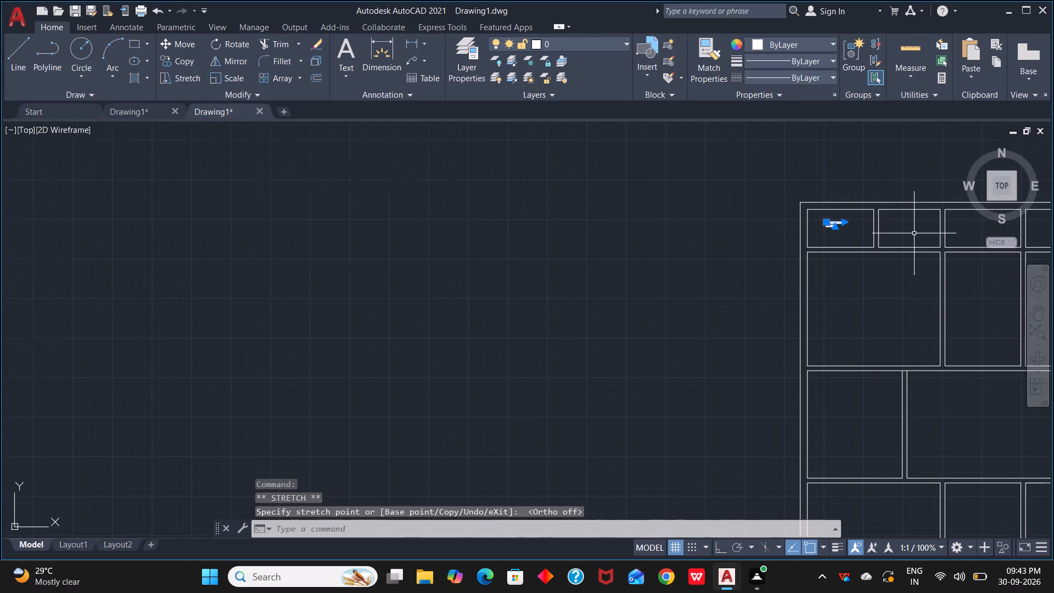
{"action": "scroll", "coordinate": [914, 233], "scroll_direction": "down", "scroll_amount": 1}
{"action": "middle_click_drag", "start_coordinate": [914, 233], "coordinate": [797, 237]}
{"action": "scroll", "coordinate": [763, 234], "scroll_direction": "up", "scroll_amount": 2}
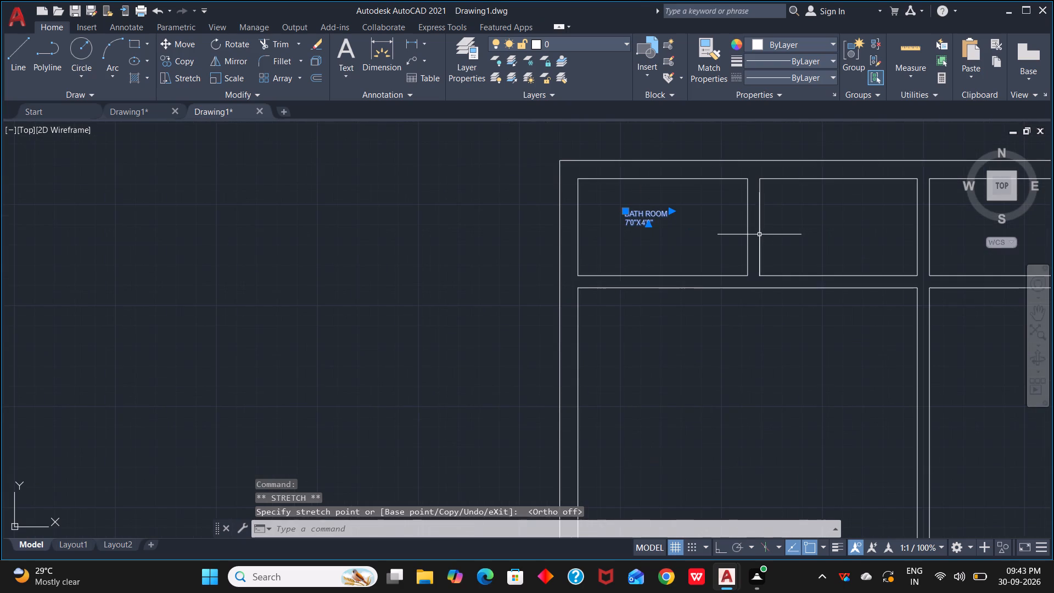
{"action": "key", "text": "Escape"}
Set the BATH ROOM label's text height to 4".
{"action": "left_click", "coordinate": [625, 217]}
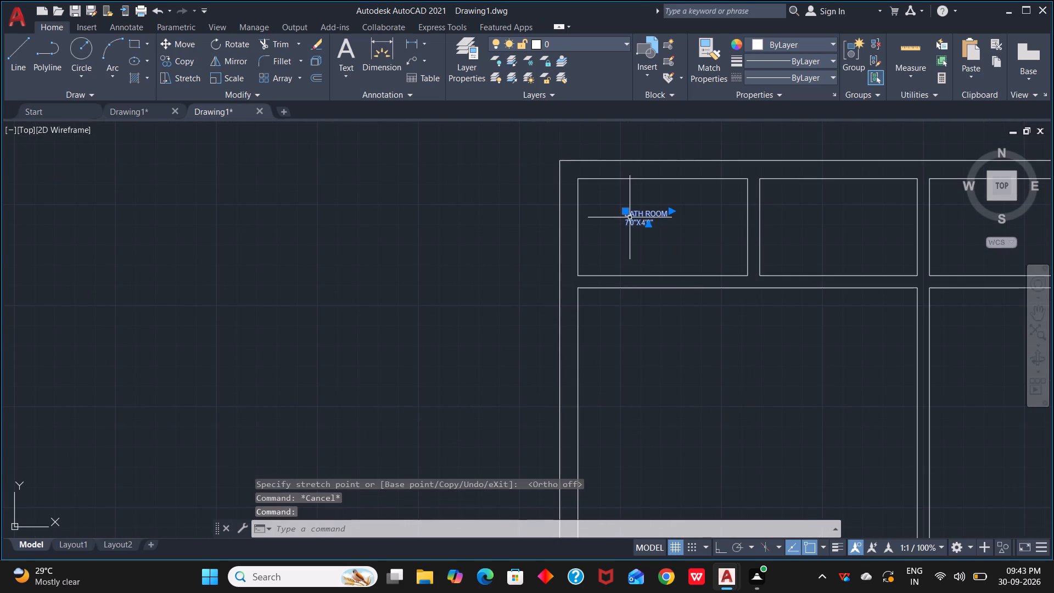
{"action": "key", "text": "ctrl+1"}
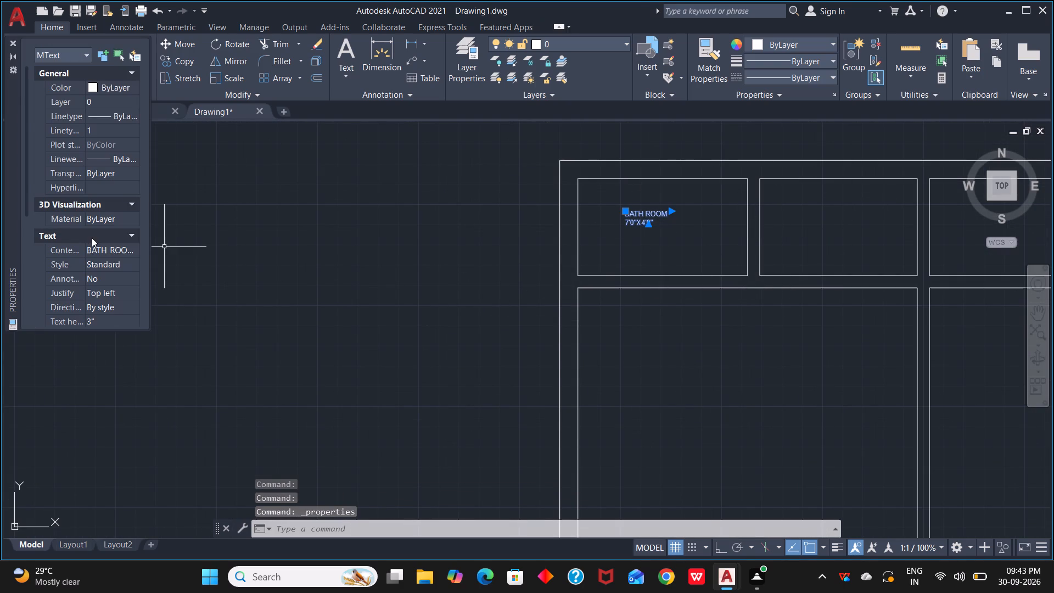
{"action": "scroll", "coordinate": [92, 238], "scroll_direction": "down", "scroll_amount": 1}
{"action": "left_click", "coordinate": [96, 266]}
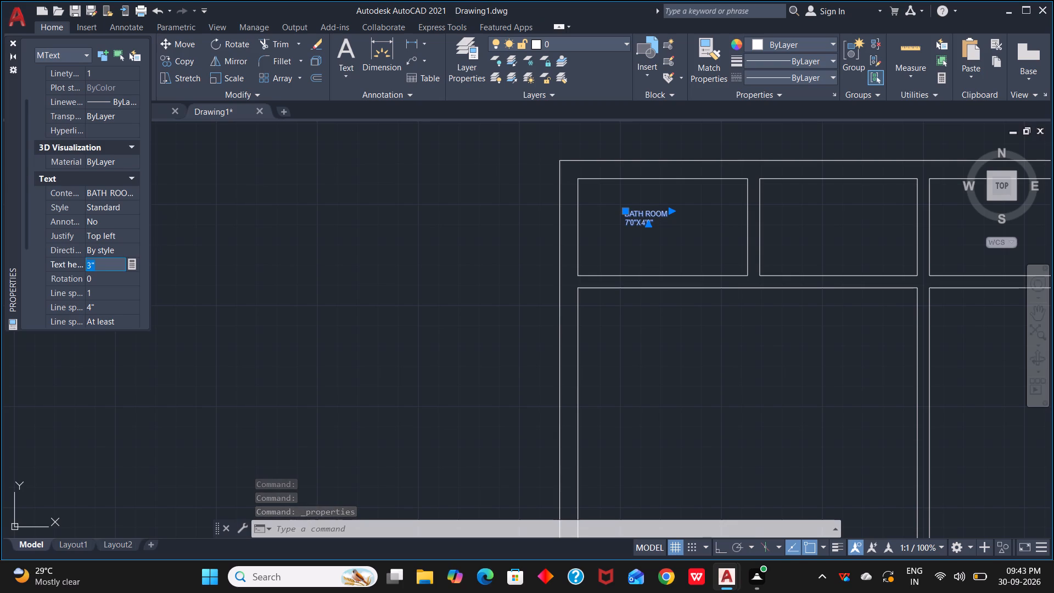
{"action": "key", "text": "Delete"}
{"action": "key", "text": "4"}
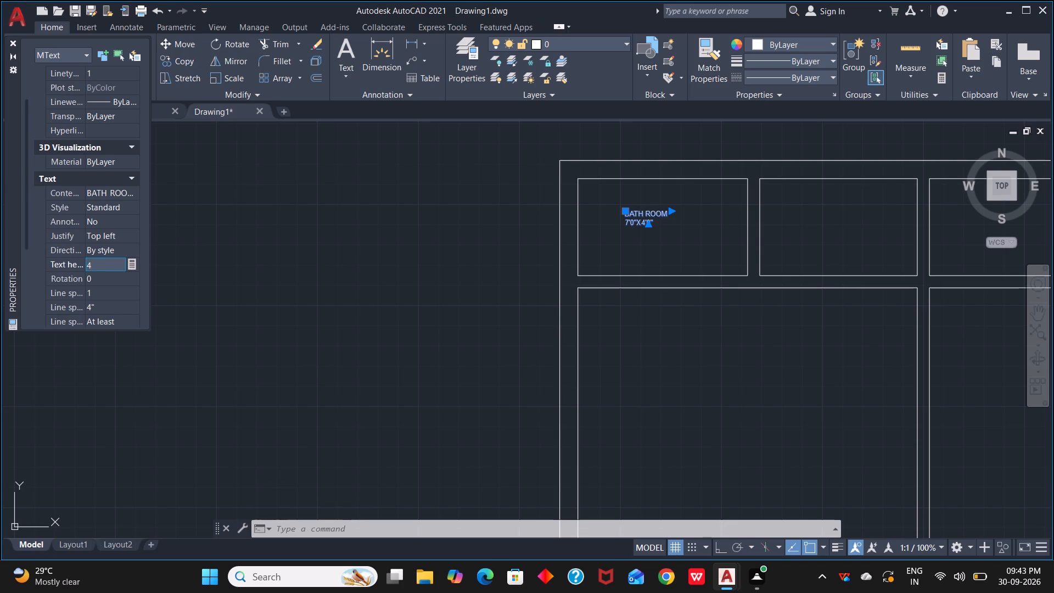
{"action": "key", "text": "shift+quotedbl"}
{"action": "key", "text": "Return"}
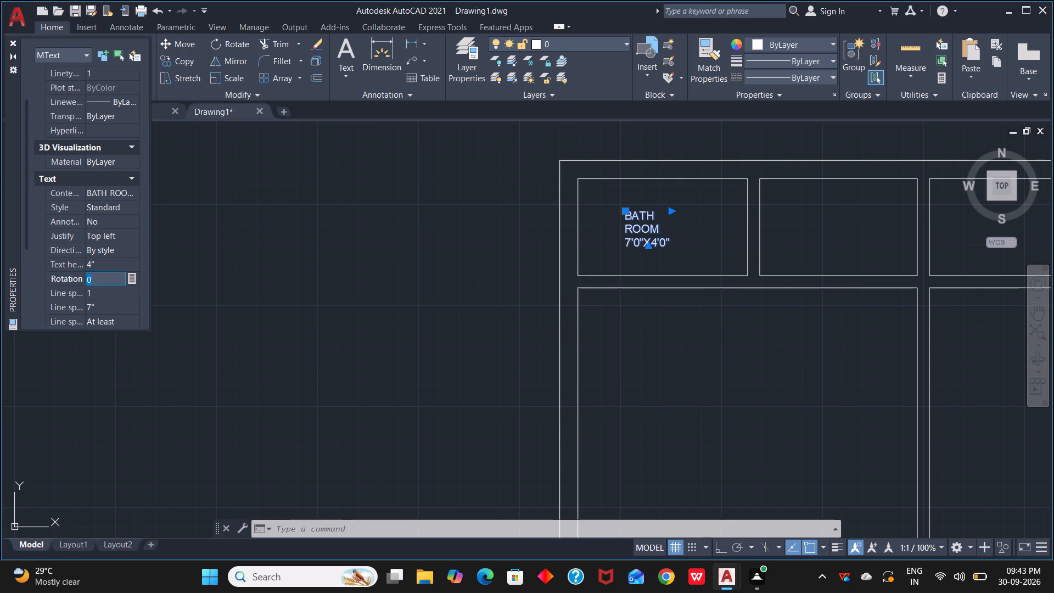
Widen the enlarged label's text frame so BATH ROOM fits on one line, and clear the selection.
{"action": "left_click_drag", "start_coordinate": [671, 211], "coordinate": [673, 211]}
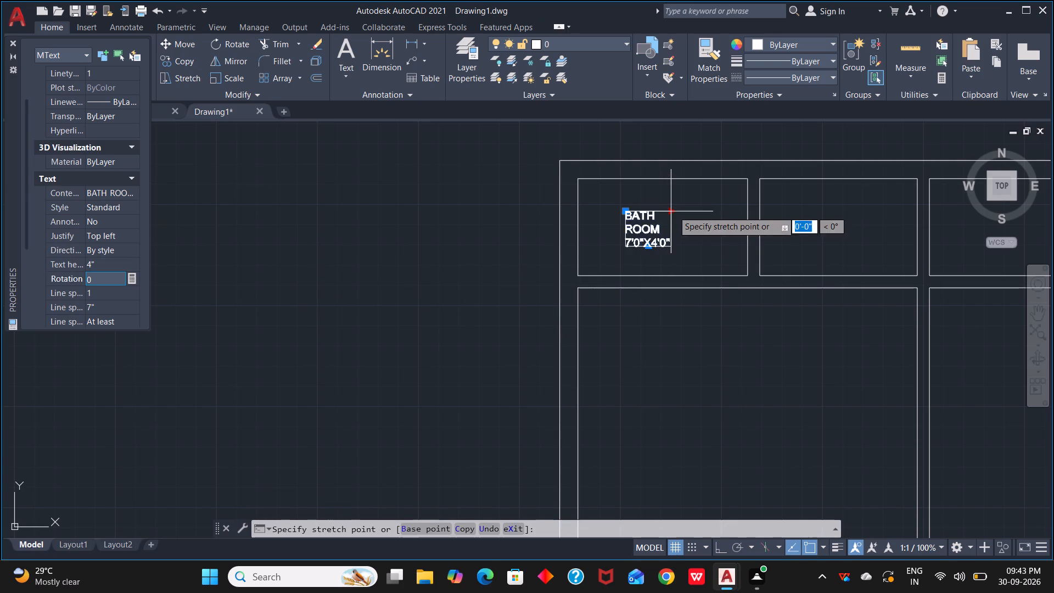
{"action": "left_click_drag", "start_coordinate": [673, 211], "coordinate": [700, 209]}
{"action": "left_click", "coordinate": [700, 209]}
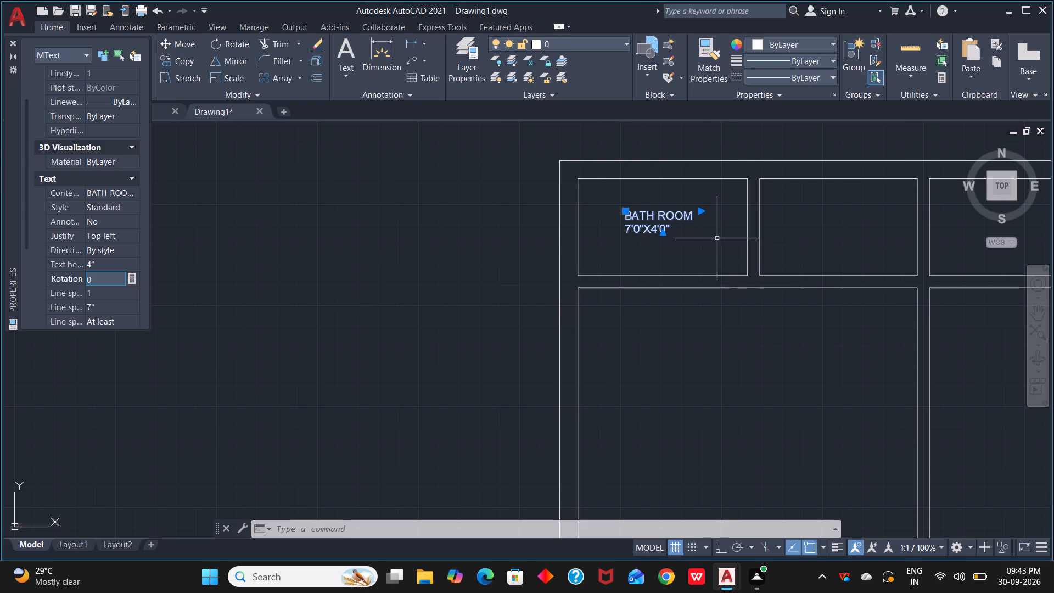
{"action": "key", "text": "Escape"}
Copy the BATH ROOM label from the top-left room into each of the other four rooms of the top row.
{"action": "left_click", "coordinate": [643, 220]}
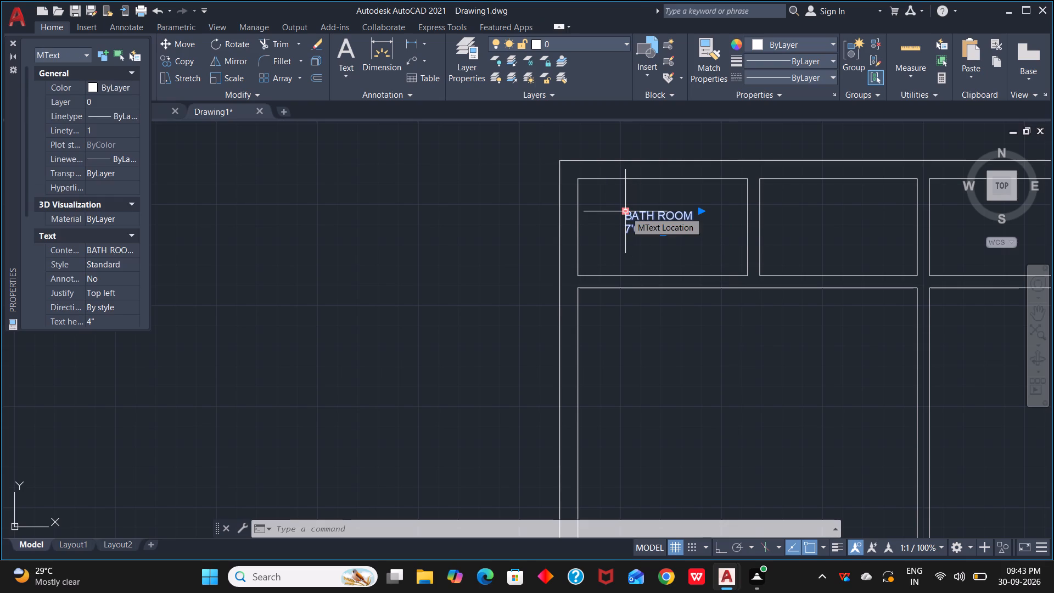
{"action": "type", "text": "CO"}
{"action": "key", "text": "space"}
{"action": "left_click_drag", "start_coordinate": [627, 217], "coordinate": [793, 217]}
{"action": "left_click", "coordinate": [793, 217]}
{"action": "scroll", "coordinate": [818, 230], "scroll_direction": "down", "scroll_amount": 2}
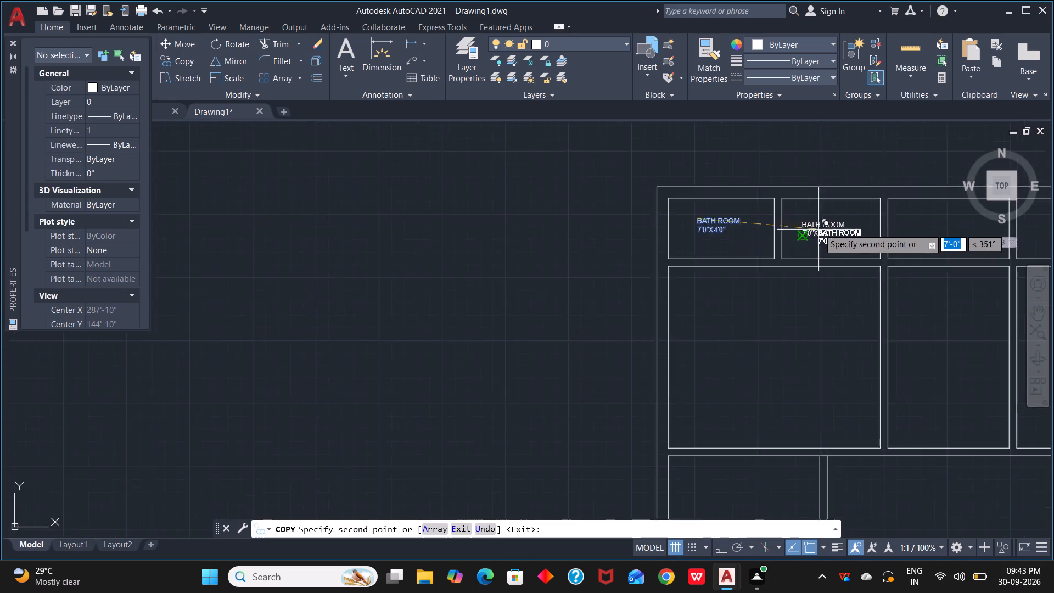
{"action": "middle_click_drag", "start_coordinate": [760, 228], "coordinate": [585, 250]}
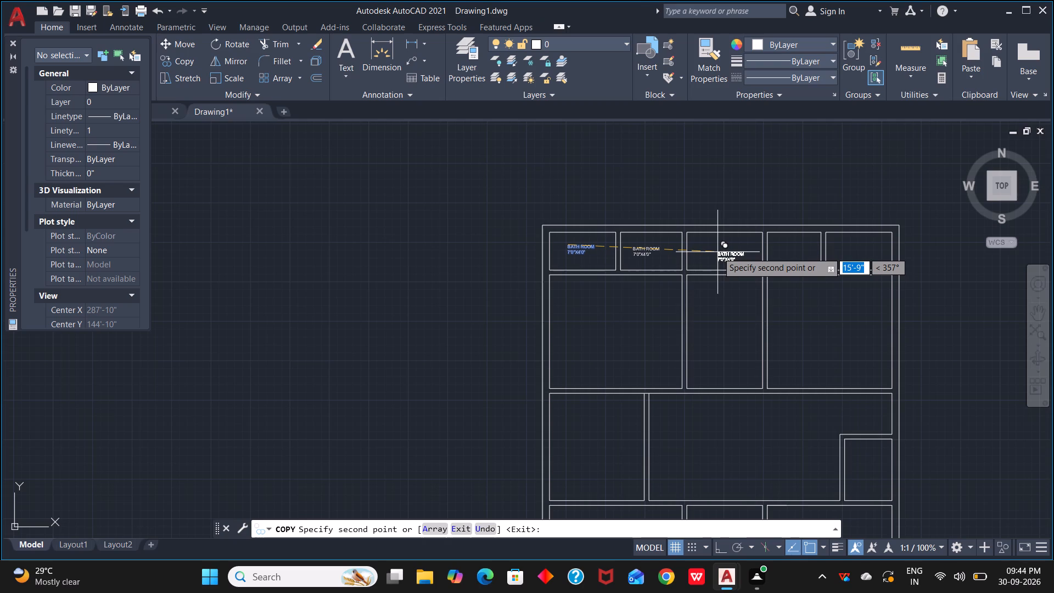
{"action": "middle_click_drag", "start_coordinate": [717, 252], "coordinate": [681, 260]}
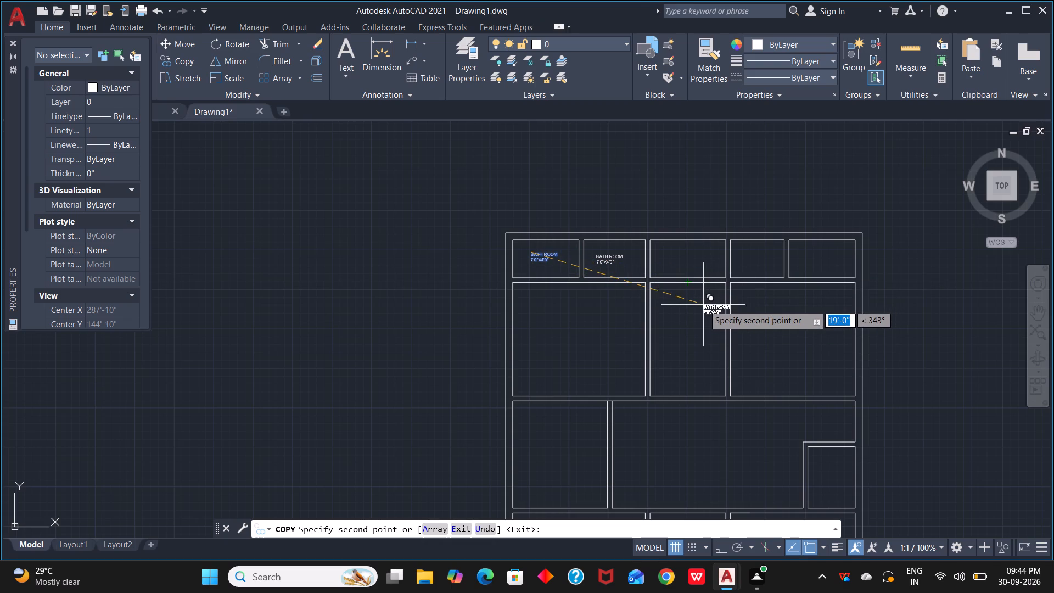
{"action": "left_click", "coordinate": [688, 257]}
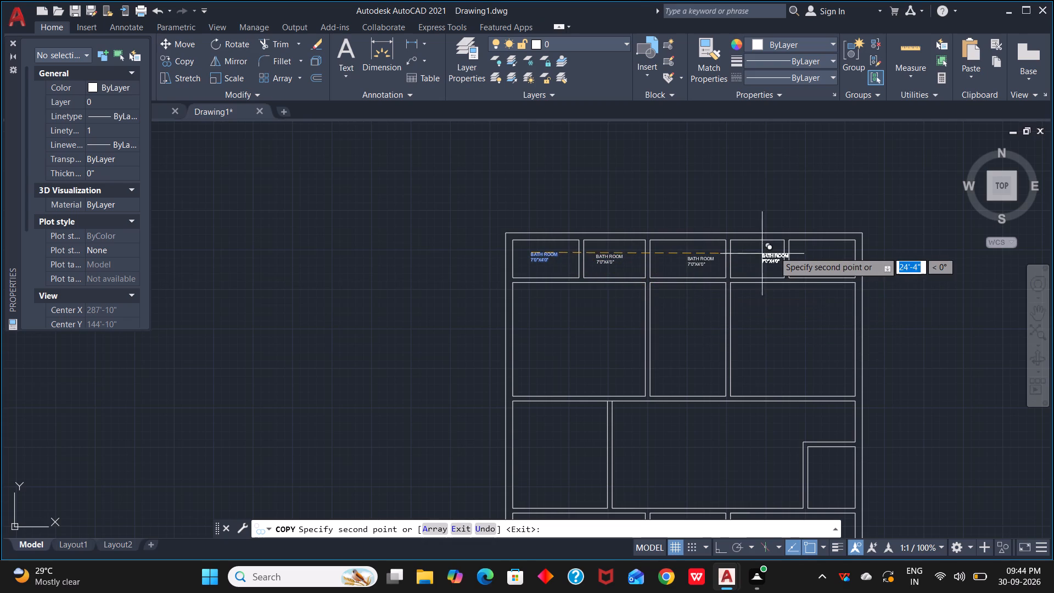
{"action": "left_click", "coordinate": [743, 256]}
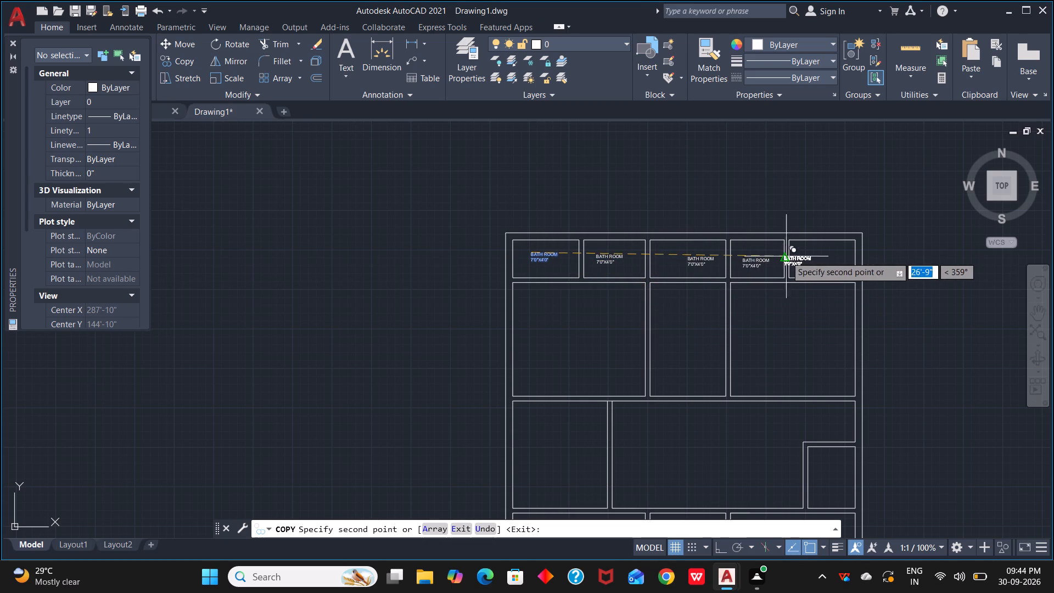
{"action": "left_click", "coordinate": [806, 256]}
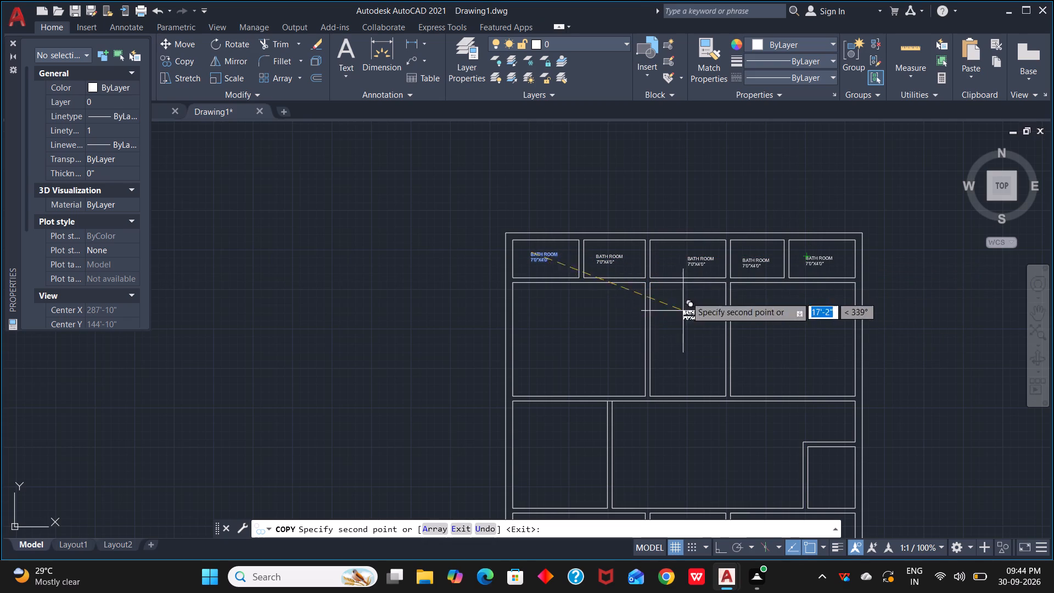
Place label copies in the central hall, the small room at its right, the room at its left, and the two upper large rooms.
{"action": "scroll", "coordinate": [698, 327], "scroll_direction": "down", "scroll_amount": 1}
{"action": "middle_click_drag", "start_coordinate": [698, 327], "coordinate": [731, 177]}
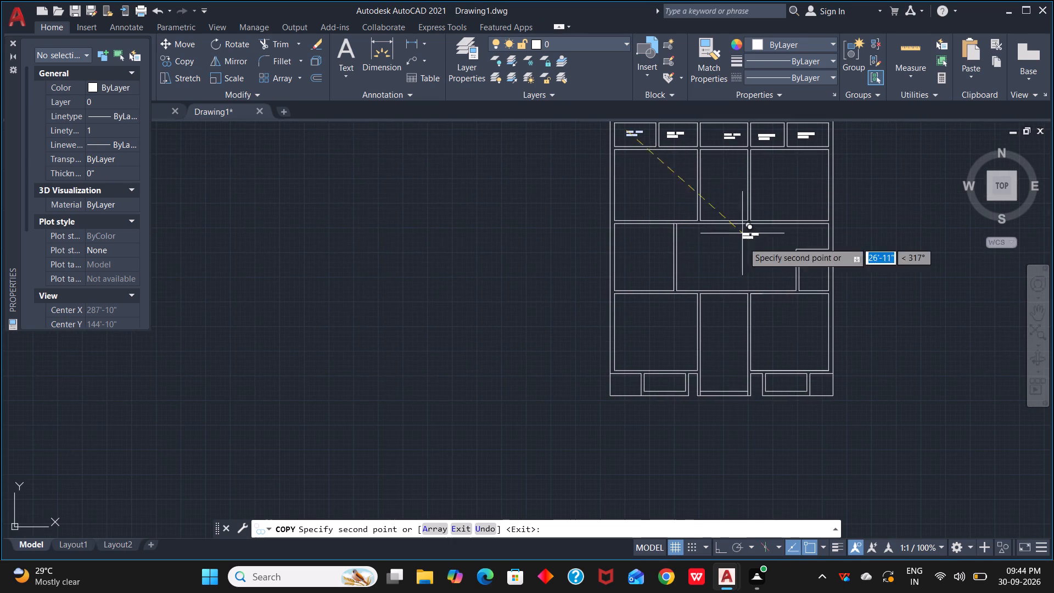
{"action": "left_click", "coordinate": [727, 258]}
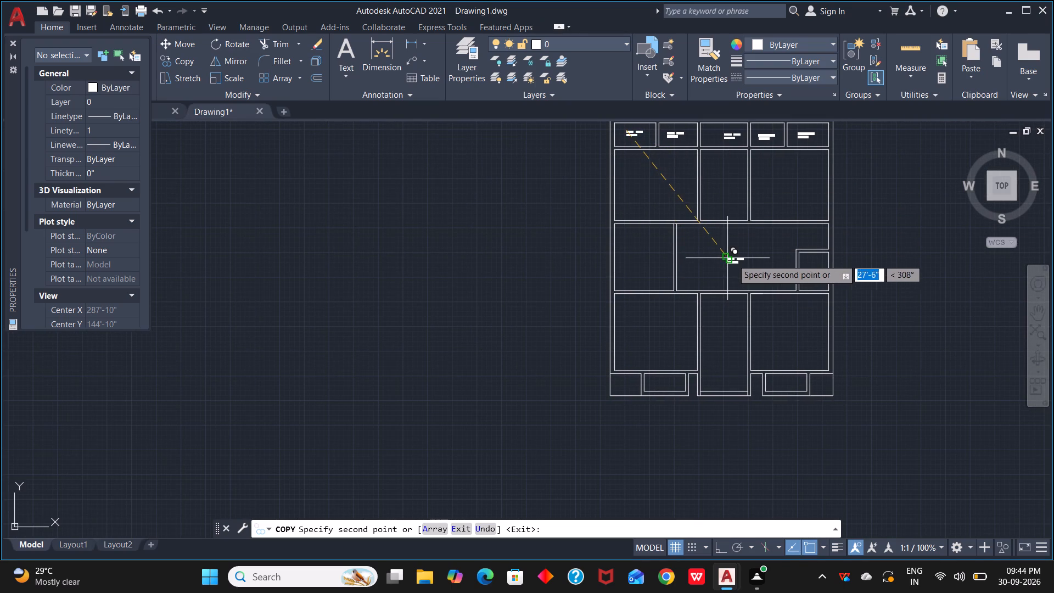
{"action": "left_click", "coordinate": [810, 263]}
{"action": "left_click", "coordinate": [647, 253]}
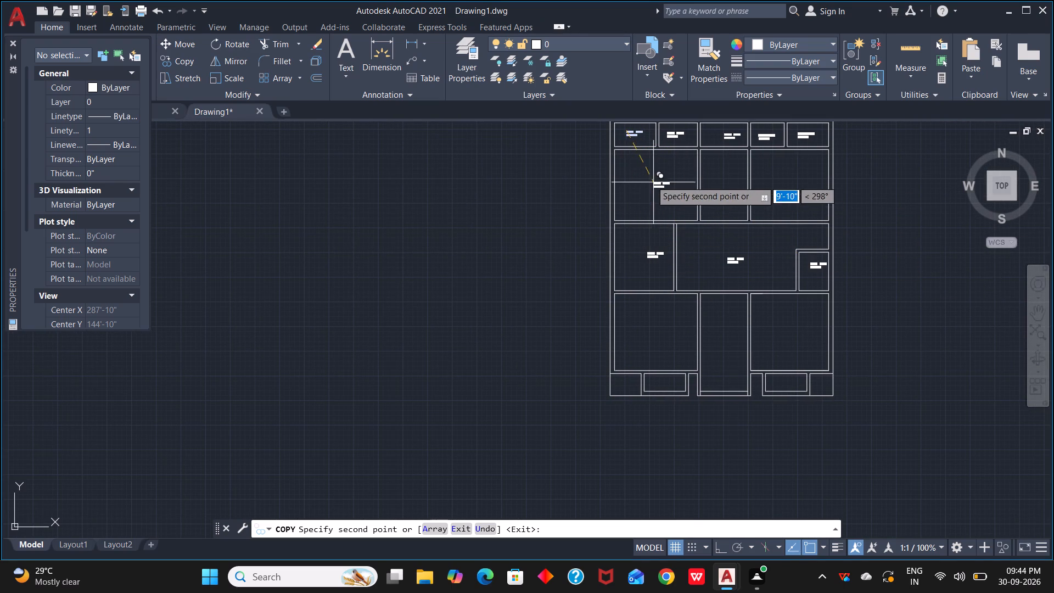
{"action": "left_click", "coordinate": [647, 177]}
{"action": "left_click", "coordinate": [773, 183]}
Place label copies in both lower large rooms, the passage between them and four bottom-strip spaces, and end the copying.
{"action": "scroll", "coordinate": [740, 297], "scroll_direction": "down", "scroll_amount": 1}
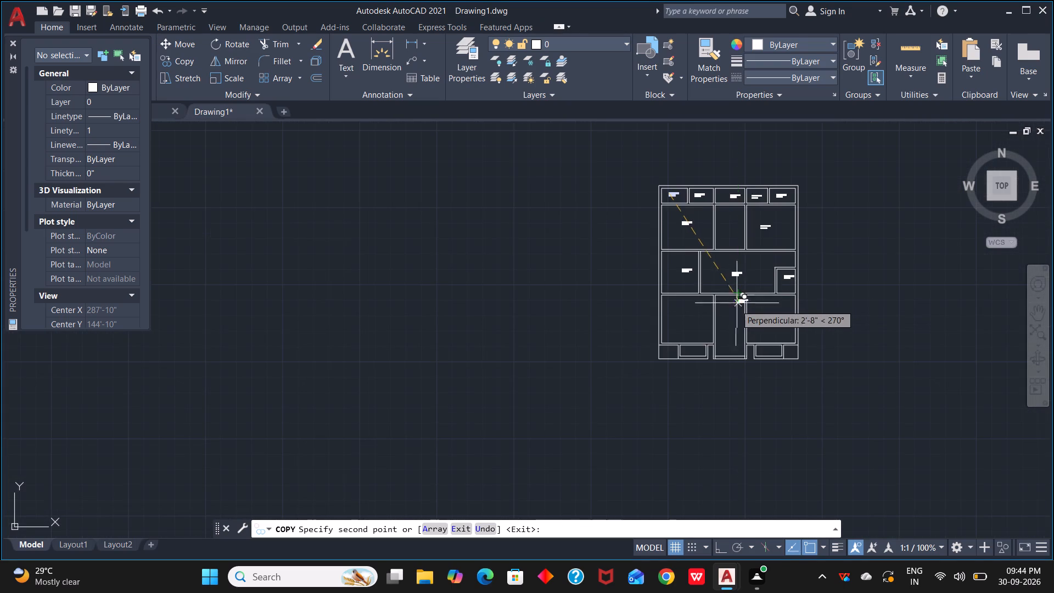
{"action": "middle_click_drag", "start_coordinate": [736, 305], "coordinate": [752, 187]}
{"action": "left_click", "coordinate": [694, 202]}
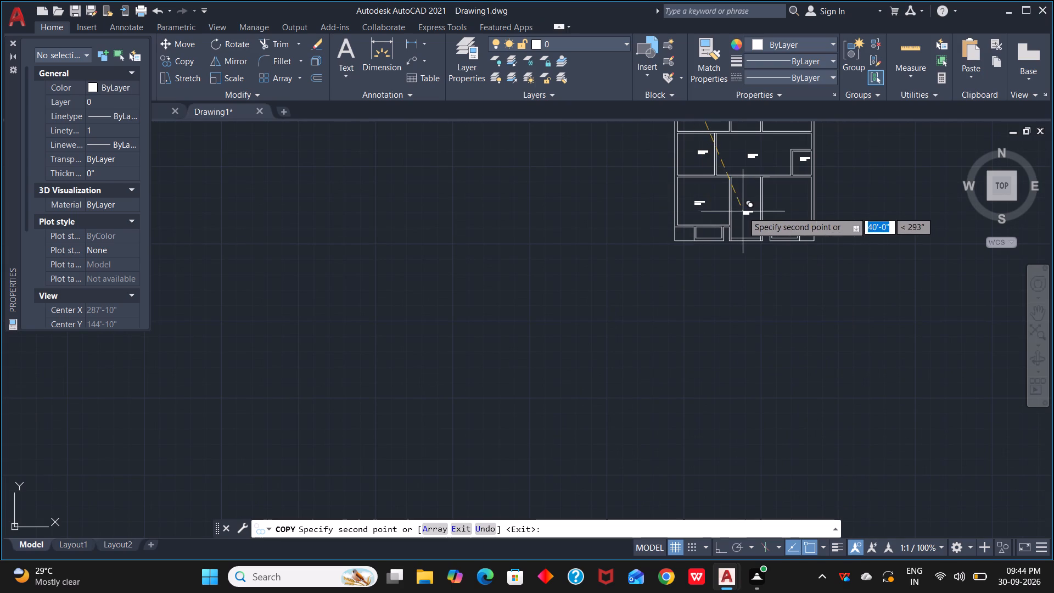
{"action": "left_click", "coordinate": [743, 211]}
{"action": "scroll", "coordinate": [707, 232], "scroll_direction": "up", "scroll_amount": 2}
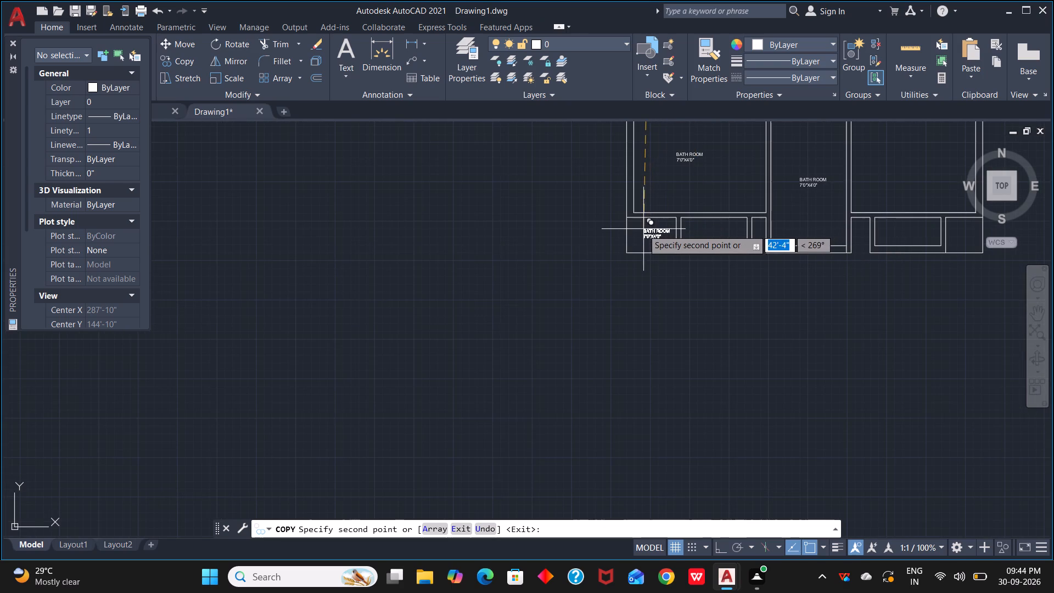
{"action": "left_click", "coordinate": [642, 231]}
{"action": "left_click", "coordinate": [708, 229]}
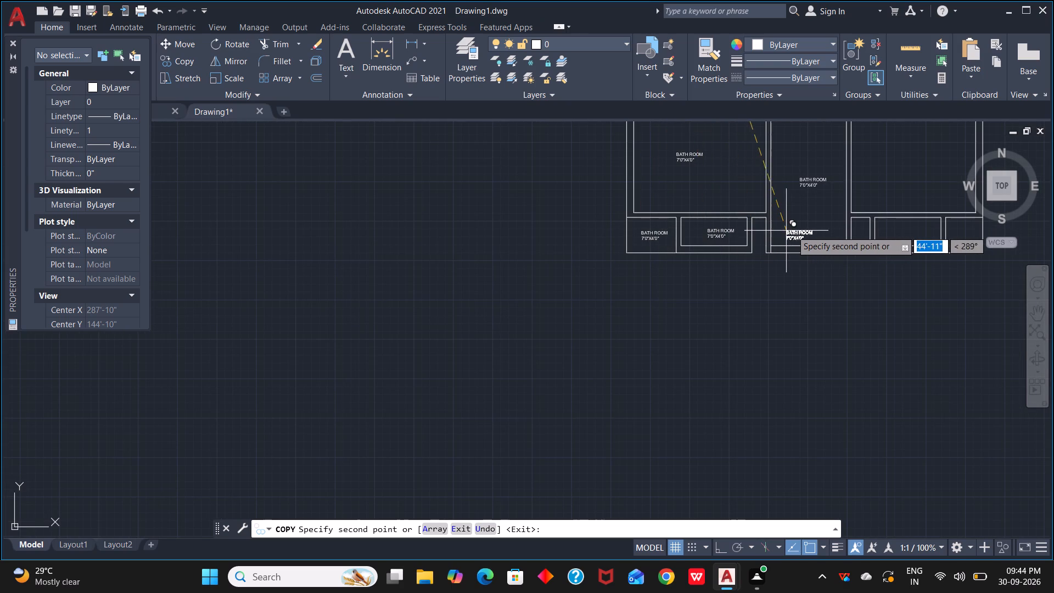
{"action": "left_click", "coordinate": [897, 235]}
{"action": "middle_click_drag", "start_coordinate": [907, 233], "coordinate": [755, 254]}
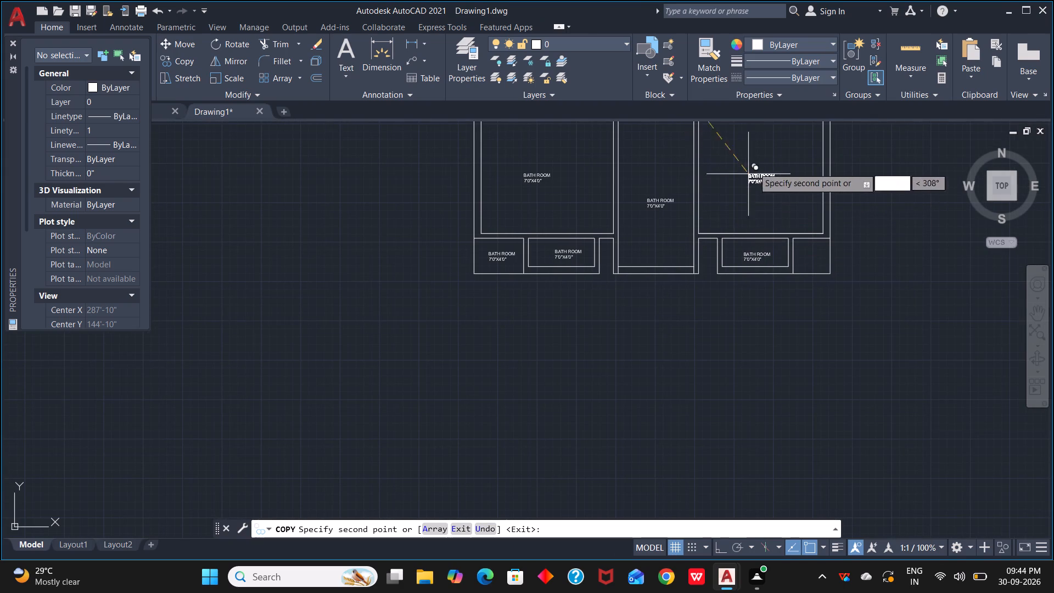
{"action": "left_click", "coordinate": [760, 150]}
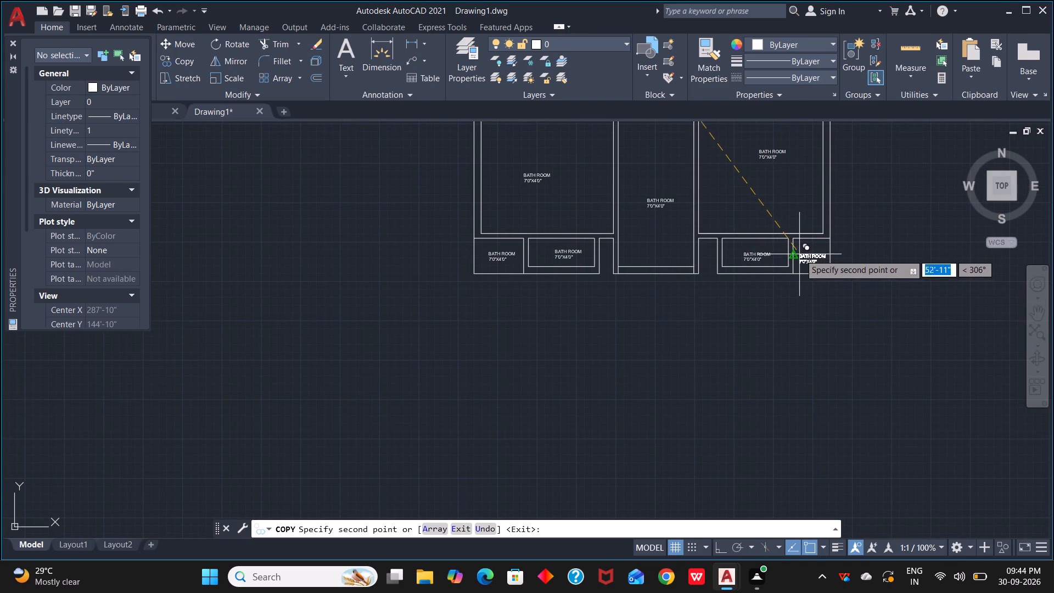
{"action": "left_click", "coordinate": [801, 253]}
{"action": "scroll", "coordinate": [872, 239], "scroll_direction": "down", "scroll_amount": 2}
{"action": "middle_click_drag", "start_coordinate": [871, 239], "coordinate": [743, 309]}
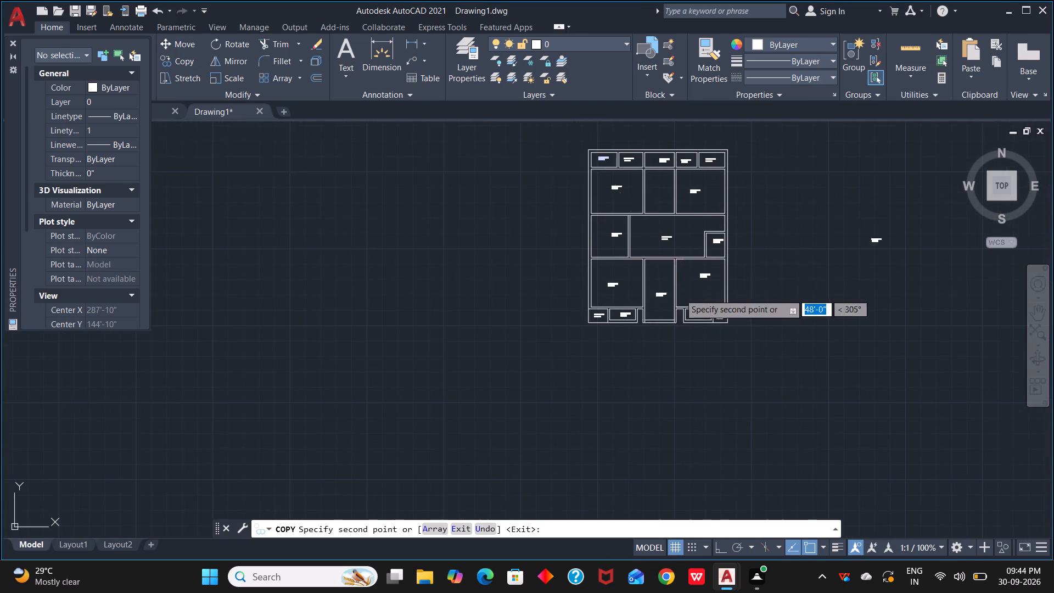
{"action": "key", "text": "Escape"}
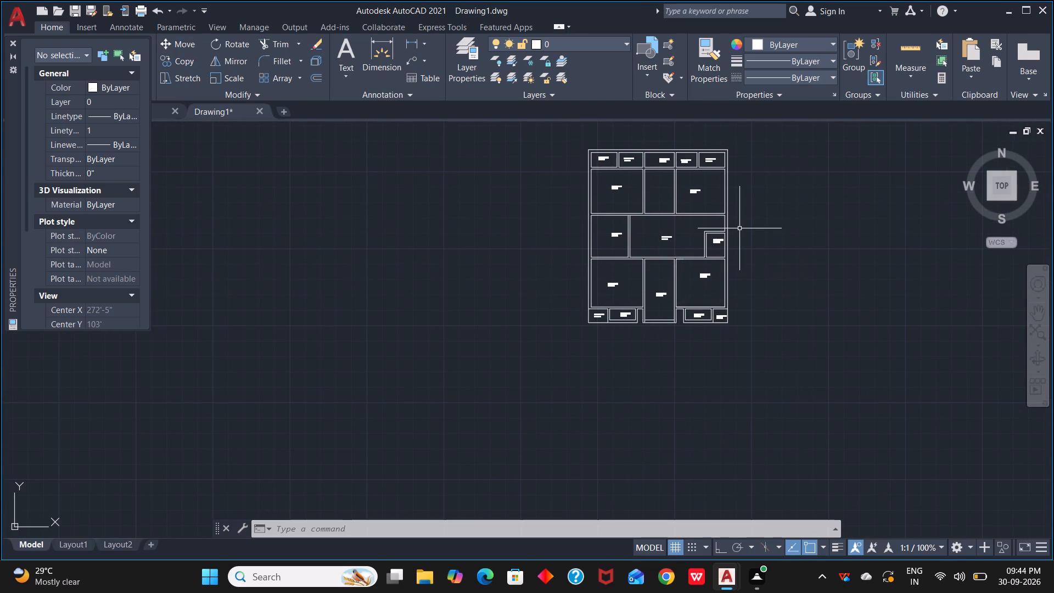
Trim both horizontal wall lines between the middle room of the top row and the narrow room below it.
{"action": "scroll", "coordinate": [666, 187], "scroll_direction": "up", "scroll_amount": 3}
{"action": "middle_click_drag", "start_coordinate": [664, 182], "coordinate": [686, 314]}
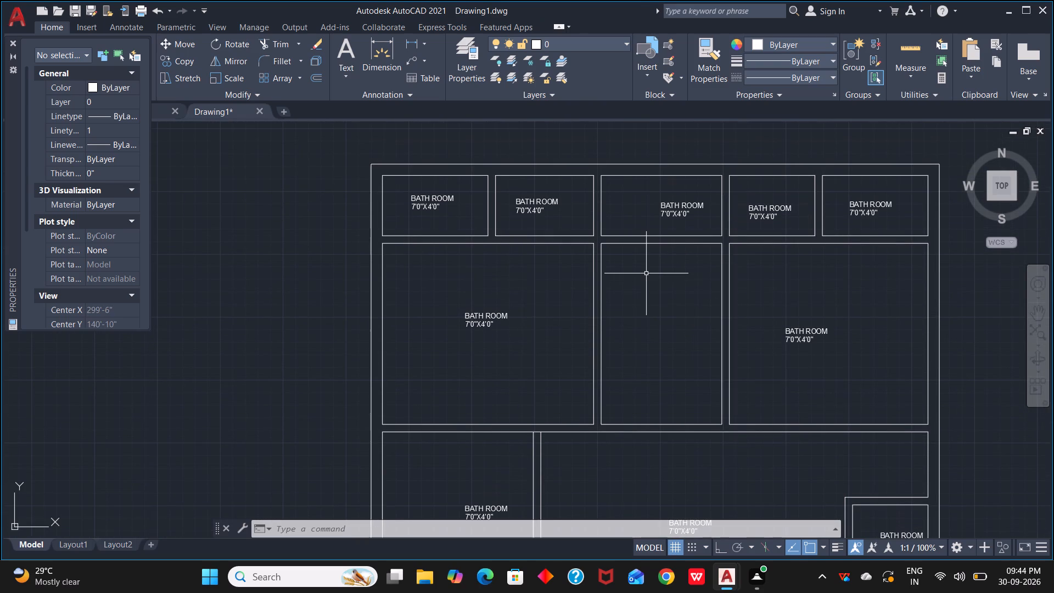
{"action": "key", "text": "t"}
{"action": "type", "text": "R"}
{"action": "key", "text": "space"}
{"action": "left_click_drag", "start_coordinate": [644, 277], "coordinate": [644, 227]}
{"action": "key", "text": "Escape"}
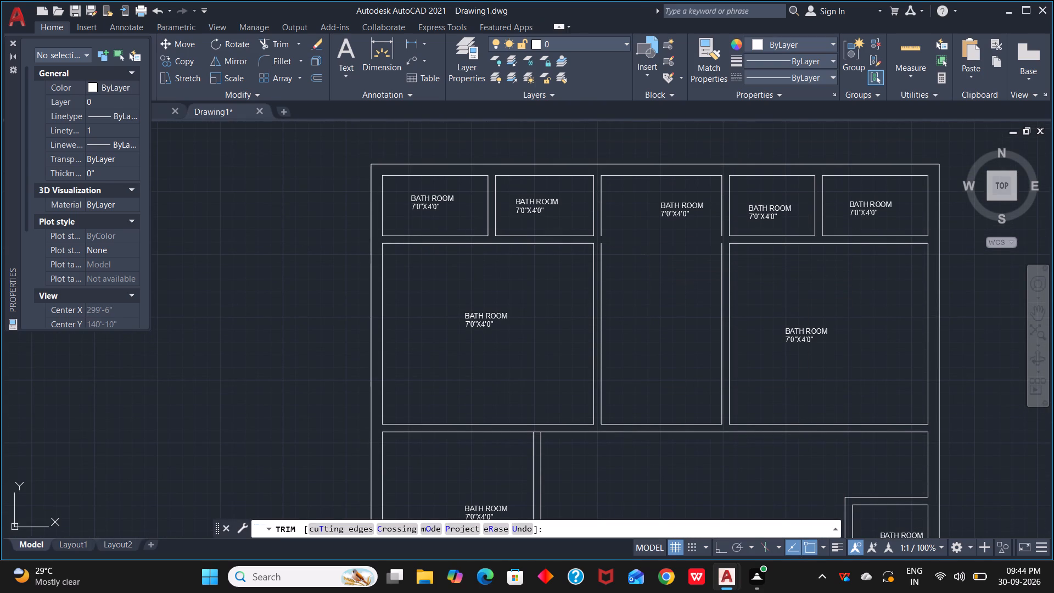
{"action": "key", "text": "Escape"}
Extend the left and right wall lines of the merged middle room across the gaps left by the removed partition.
{"action": "type", "text": "EX"}
{"action": "key", "text": "space"}
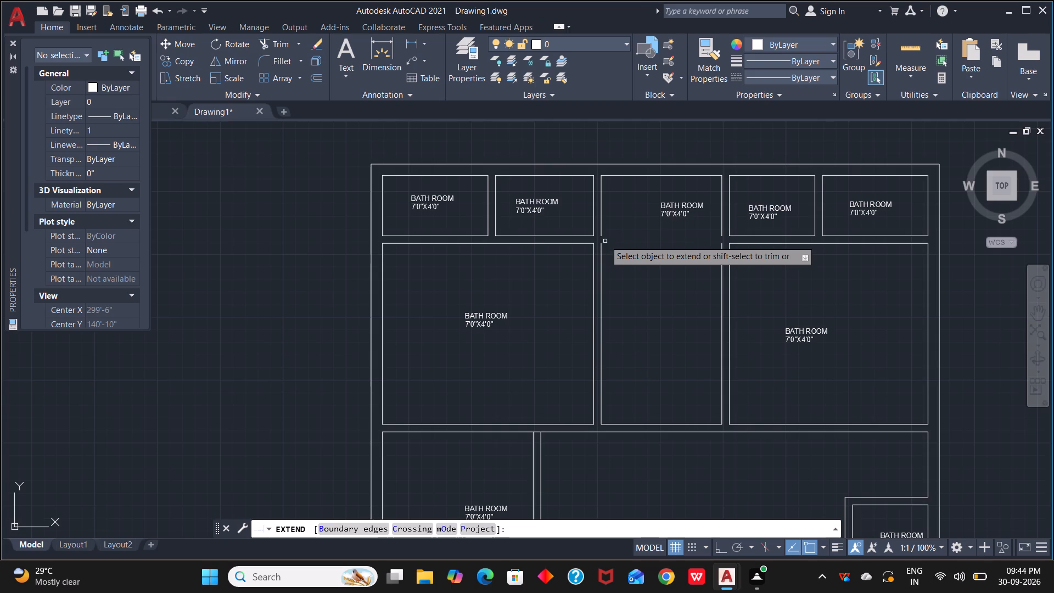
{"action": "left_click", "coordinate": [602, 228]}
{"action": "left_click", "coordinate": [720, 233]}
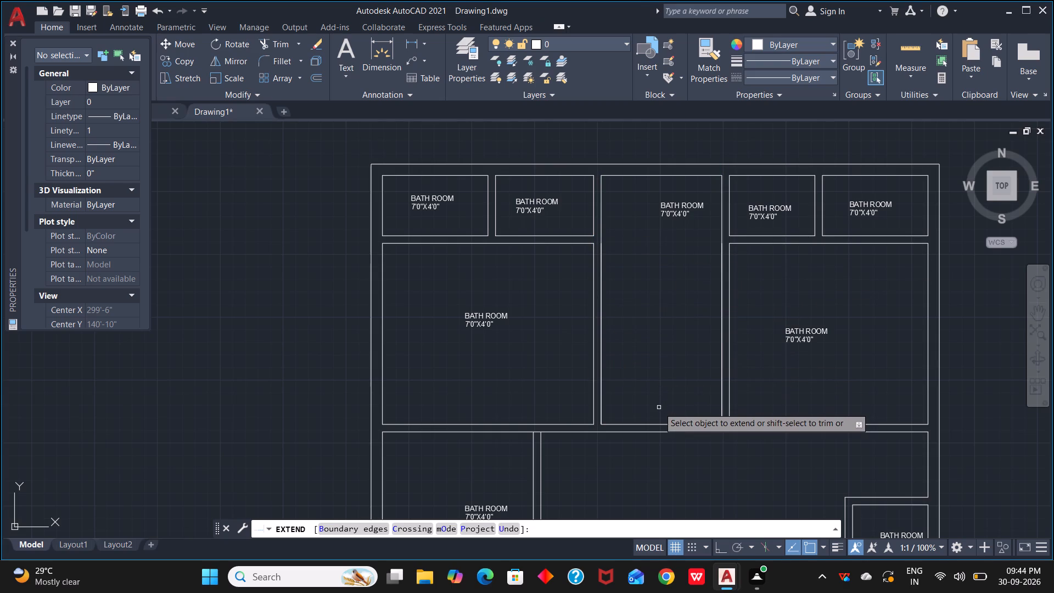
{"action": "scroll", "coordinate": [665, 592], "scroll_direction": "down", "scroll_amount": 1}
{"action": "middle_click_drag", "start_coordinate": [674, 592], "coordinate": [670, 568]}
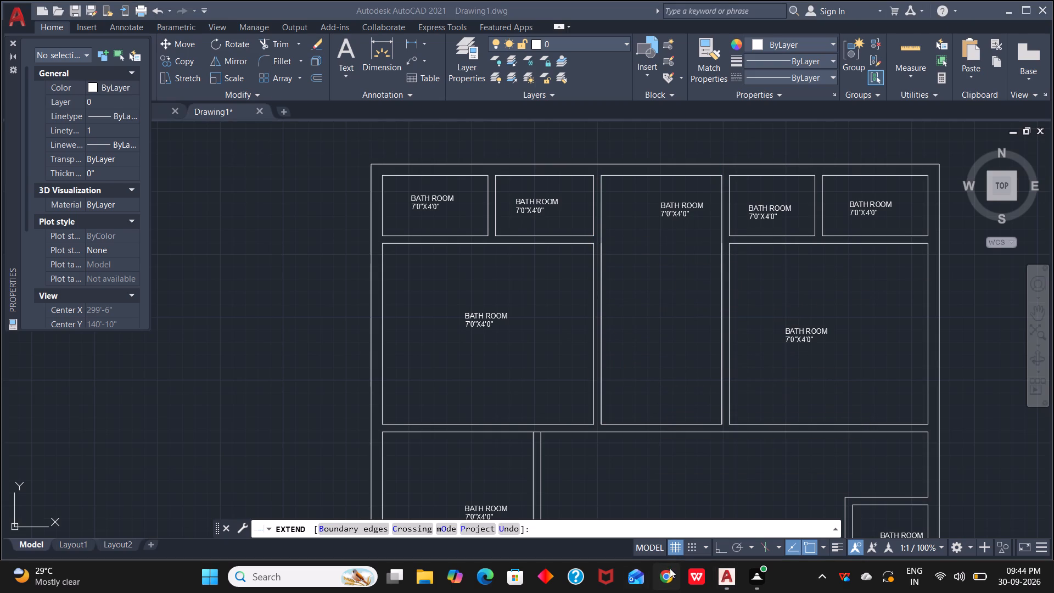
Close the Properties palette and leave the Extend command.
{"action": "middle_click_drag", "start_coordinate": [670, 568], "coordinate": [670, 556]}
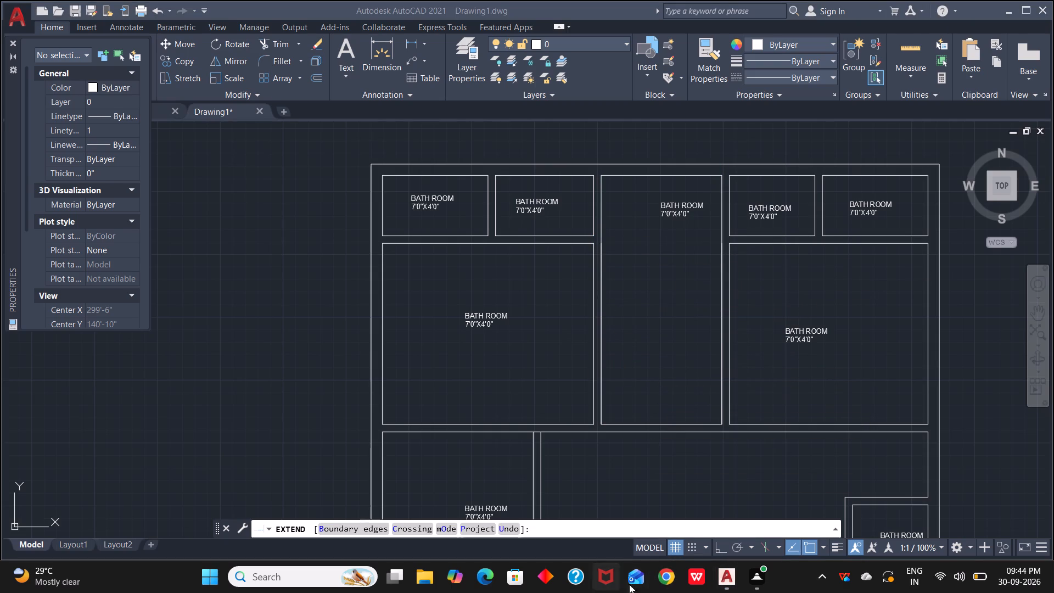
{"action": "key", "text": "o"}
{"action": "key", "text": "space"}
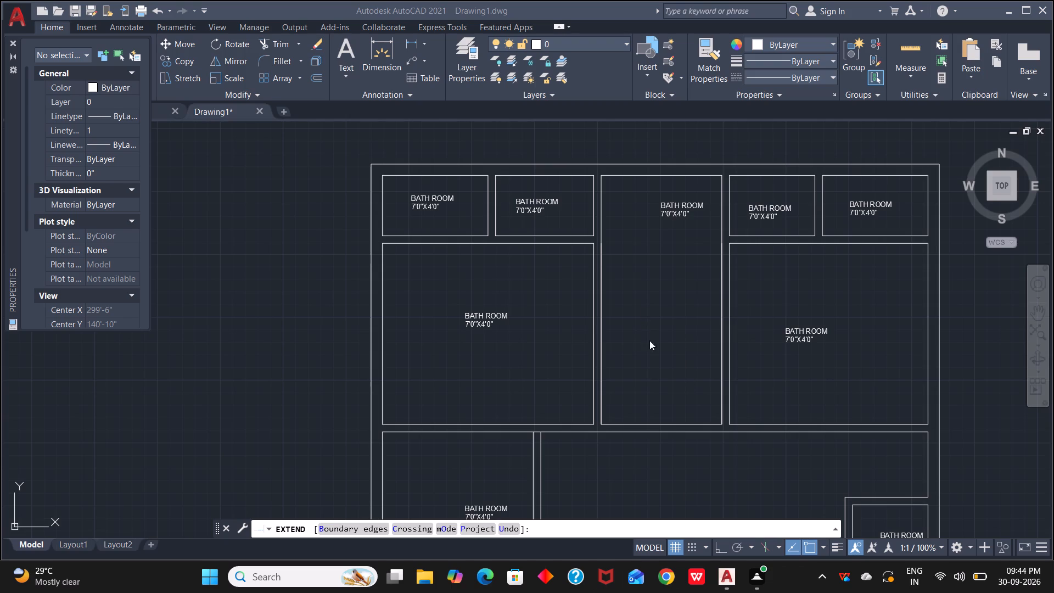
{"action": "key", "text": "Escape"}
{"action": "key", "text": "Escape"}
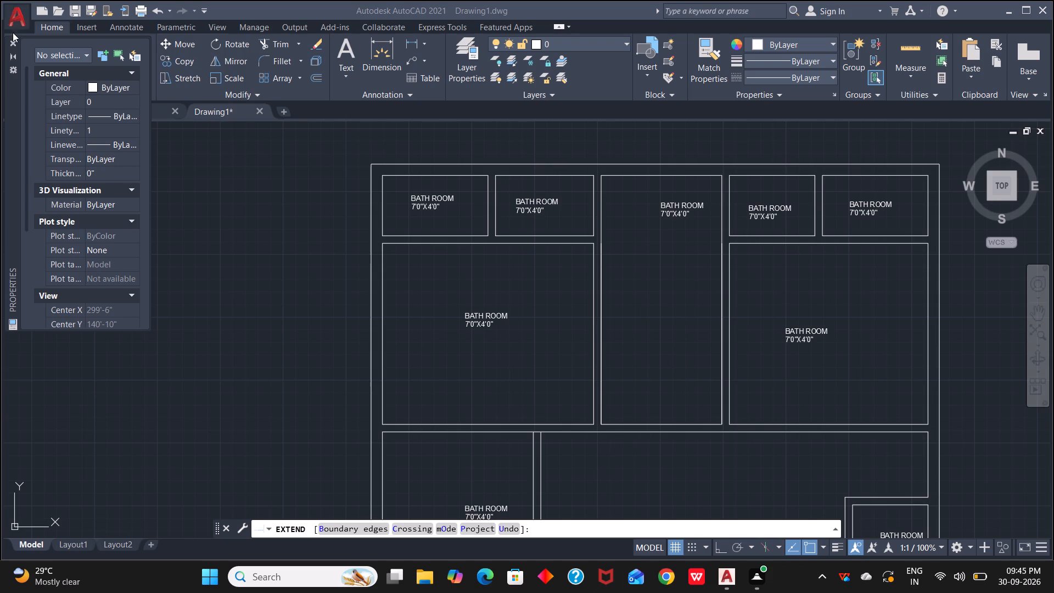
{"action": "left_click", "coordinate": [12, 40]}
{"action": "type", "text": "O"}
{"action": "key", "text": "space"}
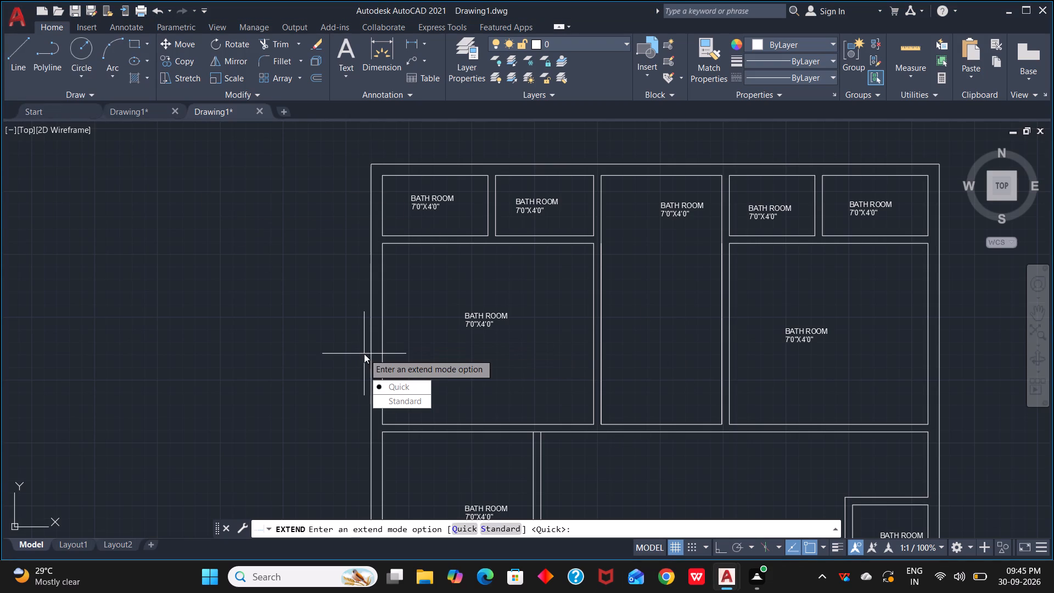
{"action": "key", "text": "Escape"}
{"action": "key", "text": "Escape"}
{"action": "key", "text": "Escape"}
{"action": "key", "text": "Escape"}
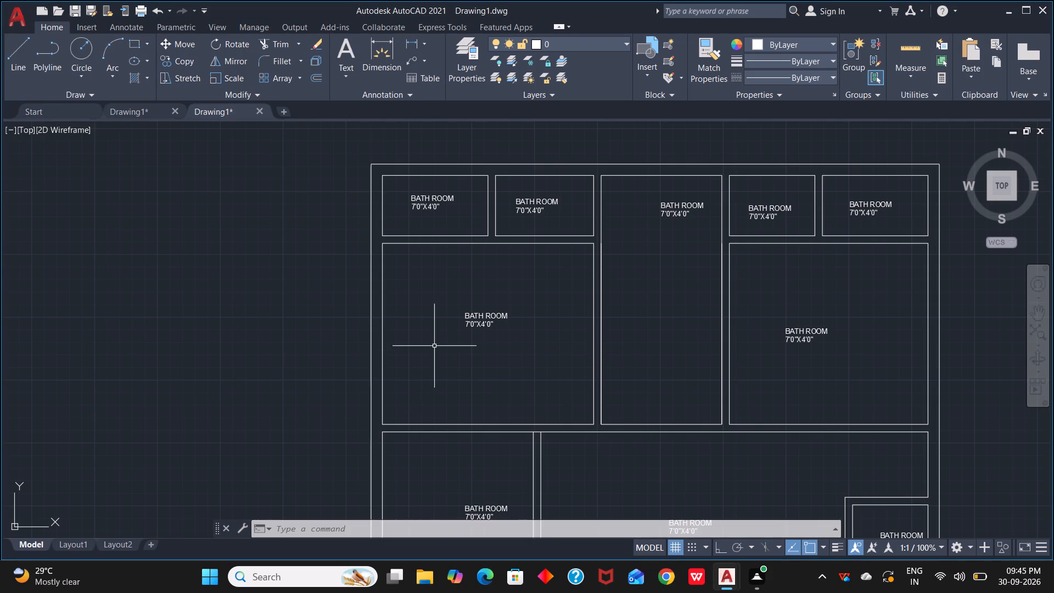
Offset the middle room's top wall line 14' down, and offset that new line 6" further down to form a partition.
{"action": "type", "text": "O"}
{"action": "key", "text": "space"}
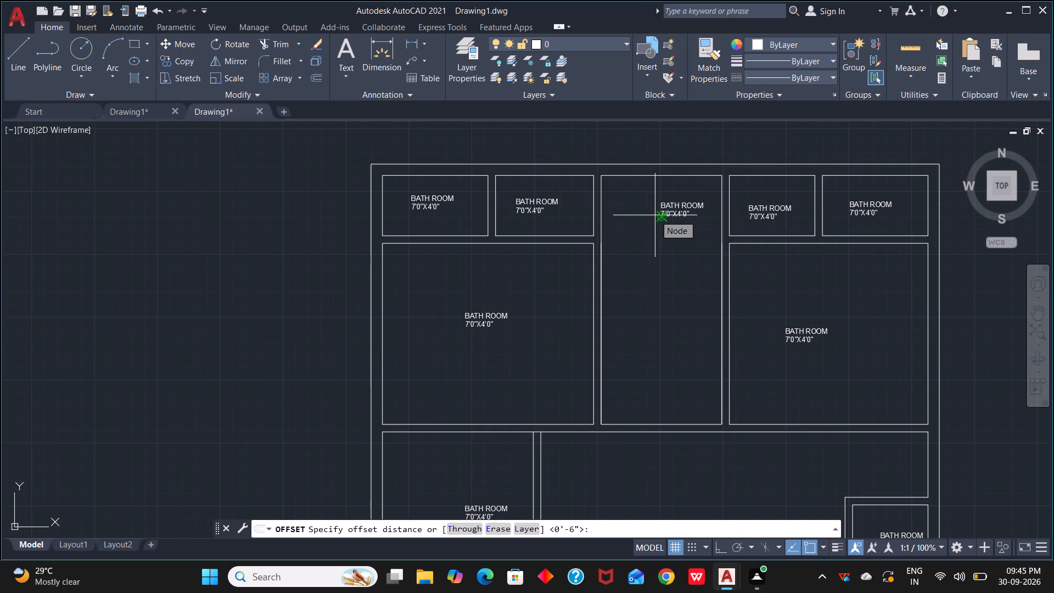
{"action": "type", "text": "14'"}
{"action": "key", "text": "space"}
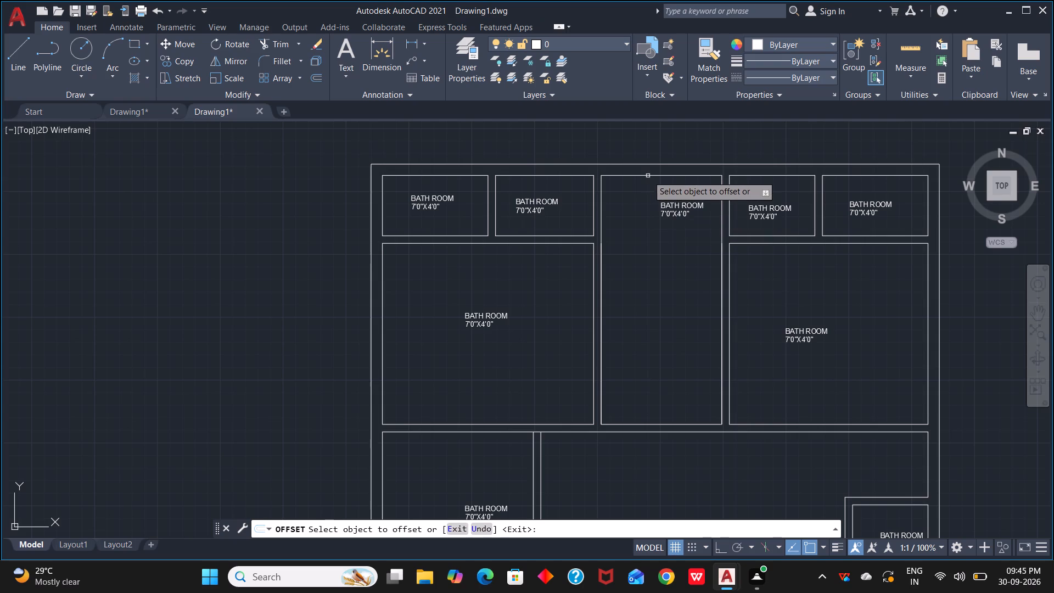
{"action": "left_click", "coordinate": [651, 175]}
{"action": "left_click", "coordinate": [652, 281]}
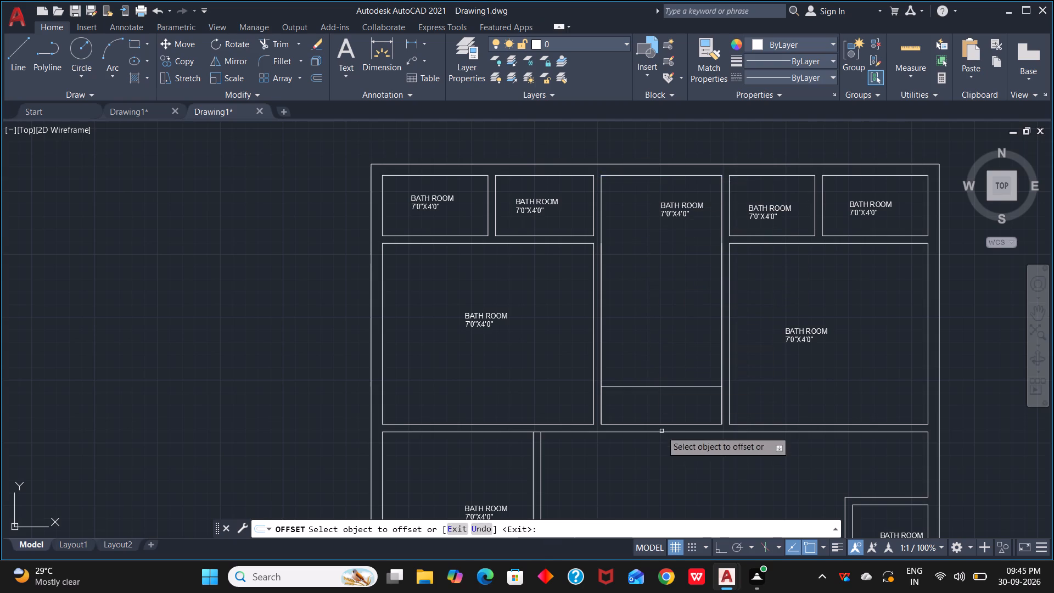
{"action": "left_click", "coordinate": [661, 388]}
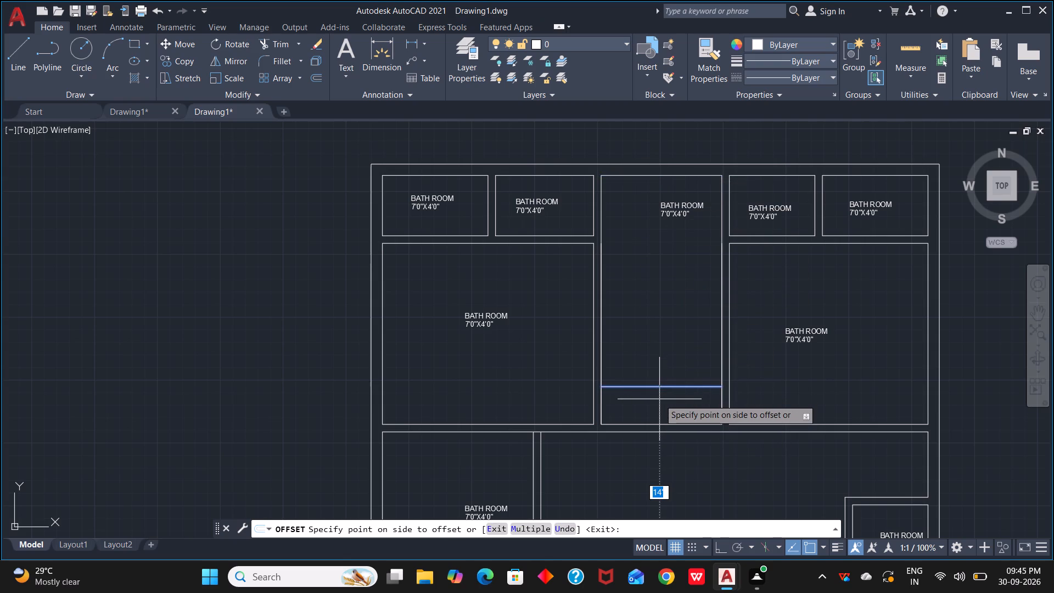
{"action": "type", "text": "6\""}
{"action": "key", "text": "Return"}
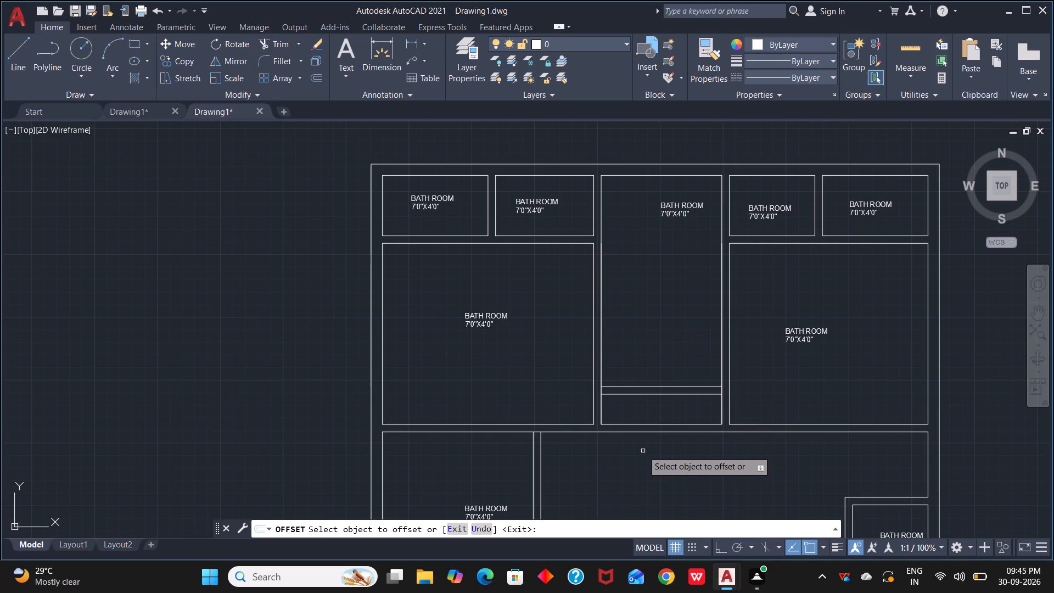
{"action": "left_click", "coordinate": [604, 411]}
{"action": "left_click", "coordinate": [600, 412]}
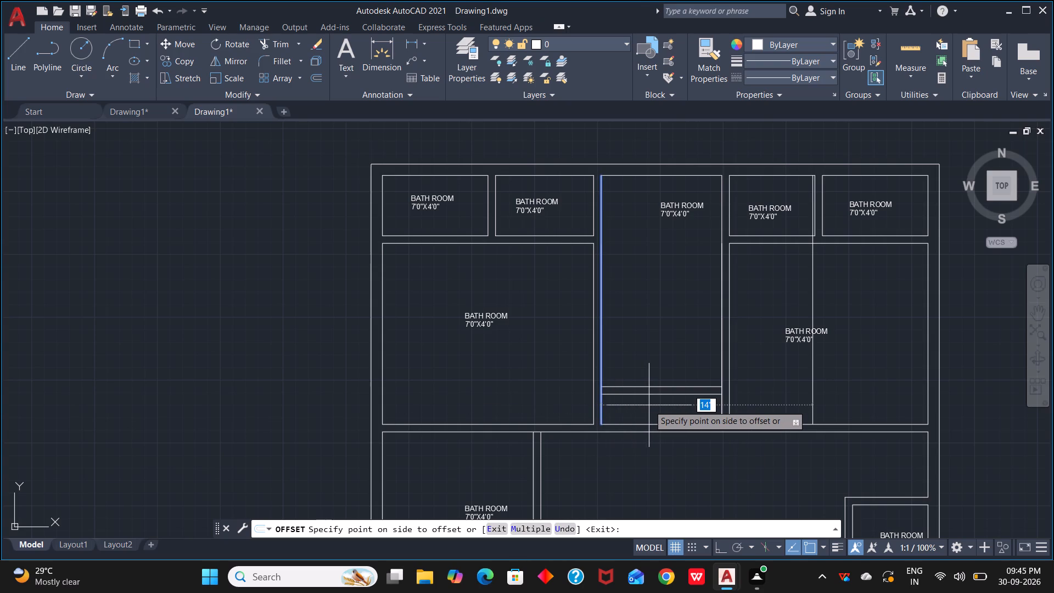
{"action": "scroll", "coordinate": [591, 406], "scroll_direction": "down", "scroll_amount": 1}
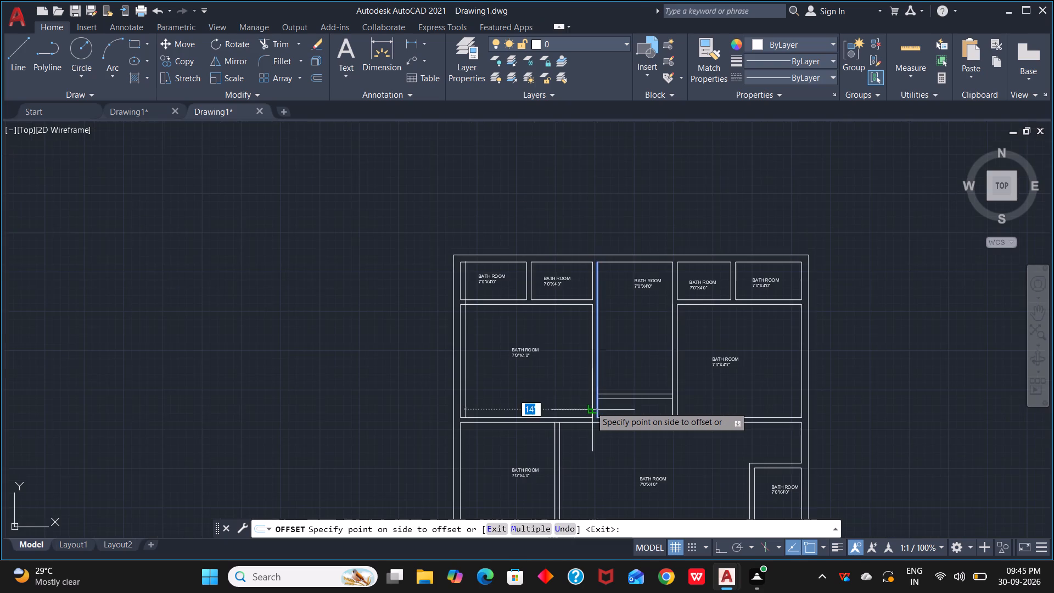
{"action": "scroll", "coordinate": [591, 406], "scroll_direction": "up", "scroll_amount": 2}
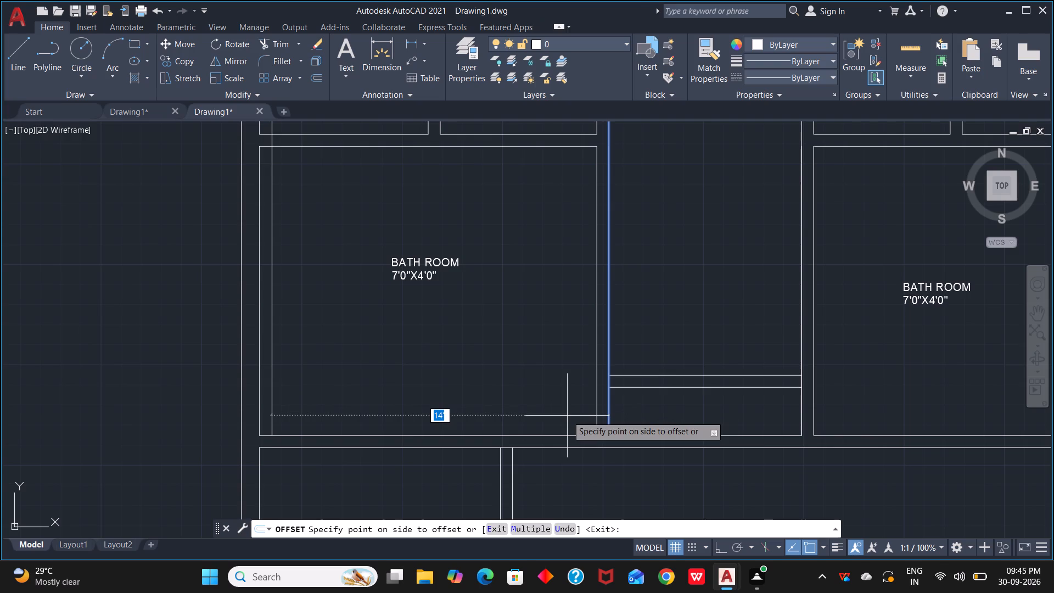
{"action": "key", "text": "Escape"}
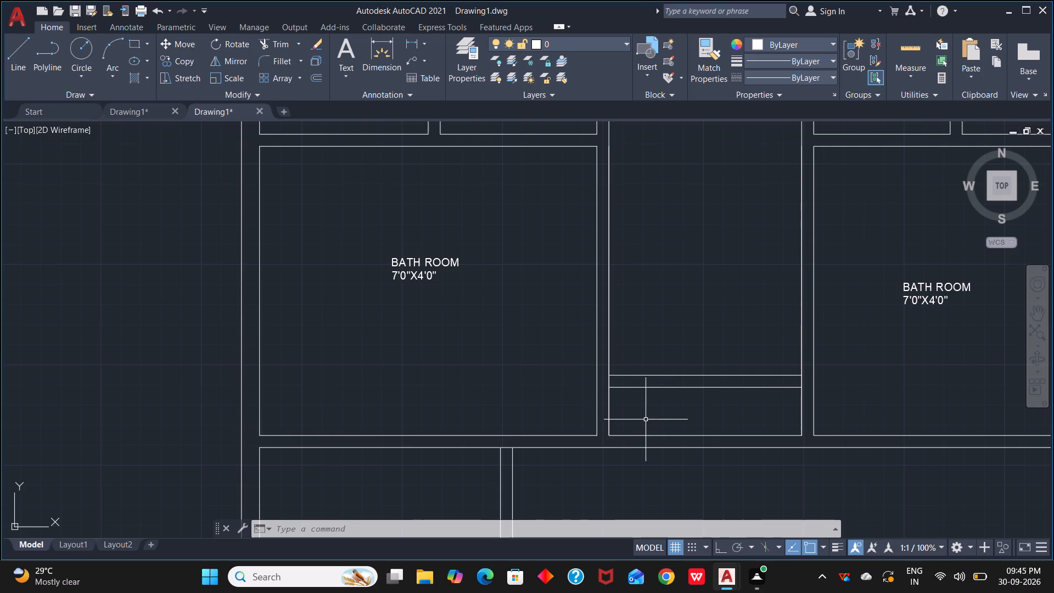
Offset the middle room's left wall line 3' inward, and offset that new line 6" further right to form a vertical partition.
{"action": "type", "text": "O"}
{"action": "key", "text": "space"}
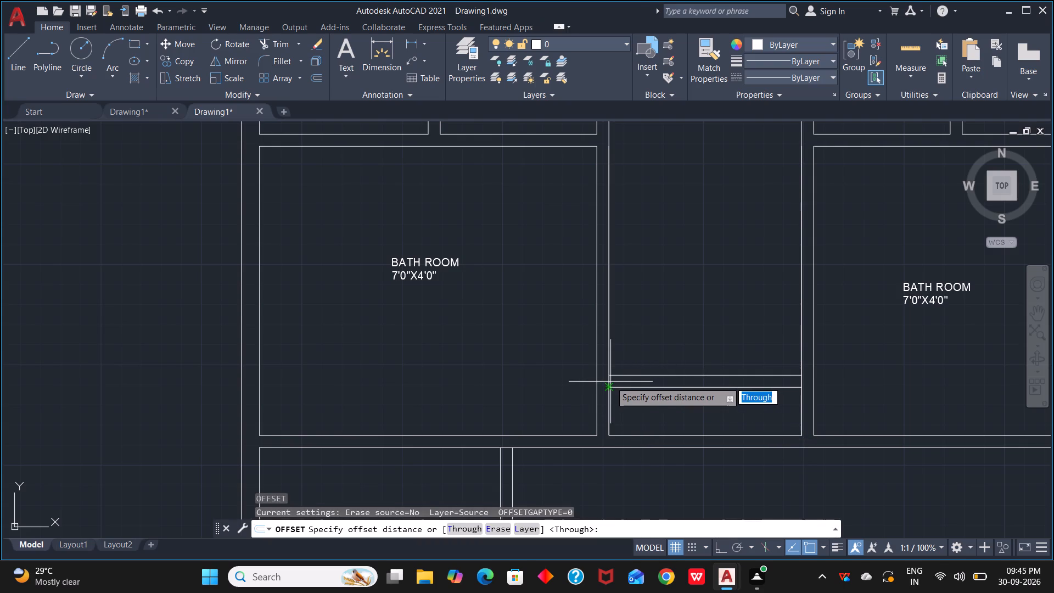
{"action": "type", "text": "3'"}
{"action": "key", "text": "Return"}
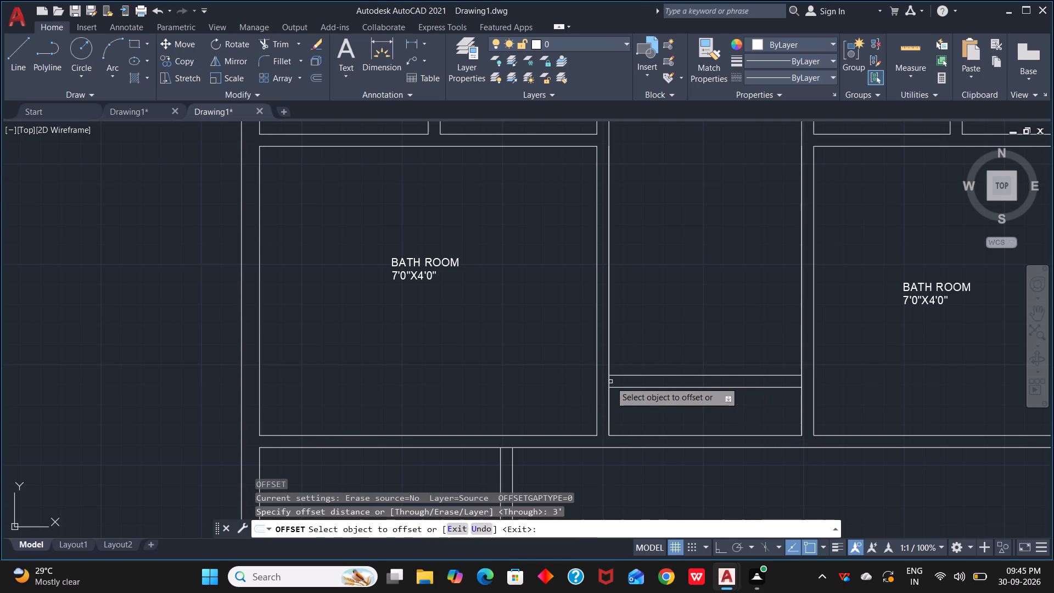
{"action": "left_click", "coordinate": [609, 382]}
{"action": "left_click", "coordinate": [642, 381]}
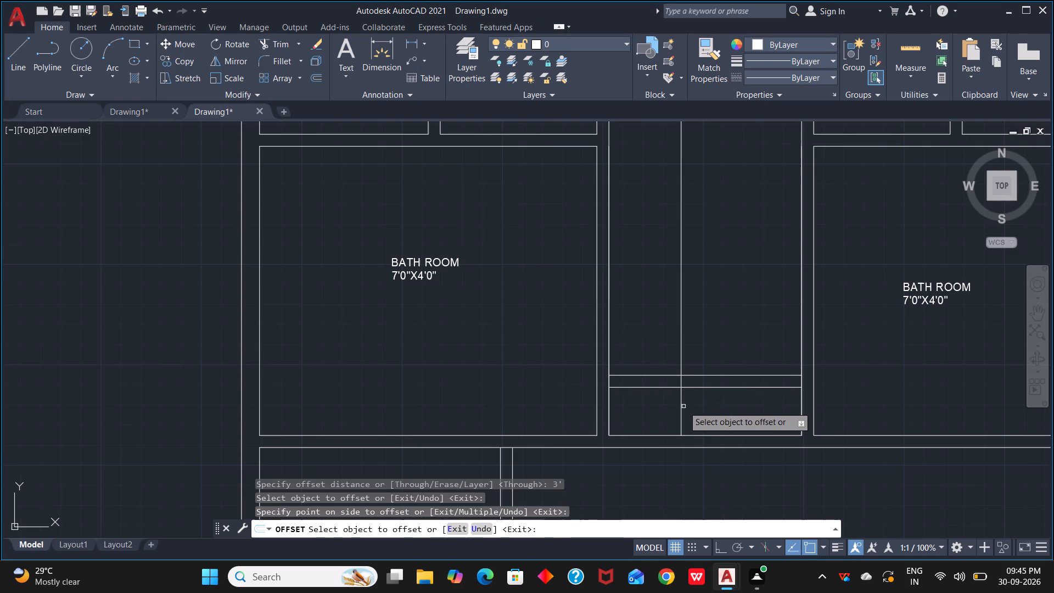
{"action": "left_click", "coordinate": [681, 365]}
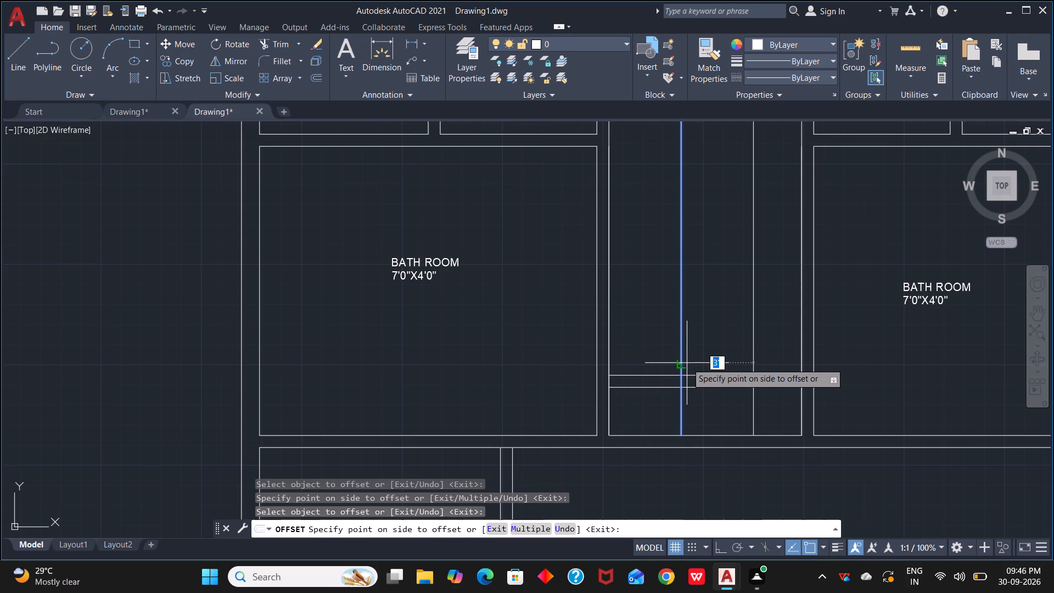
{"action": "type", "text": "6\""}
{"action": "key", "text": "Return"}
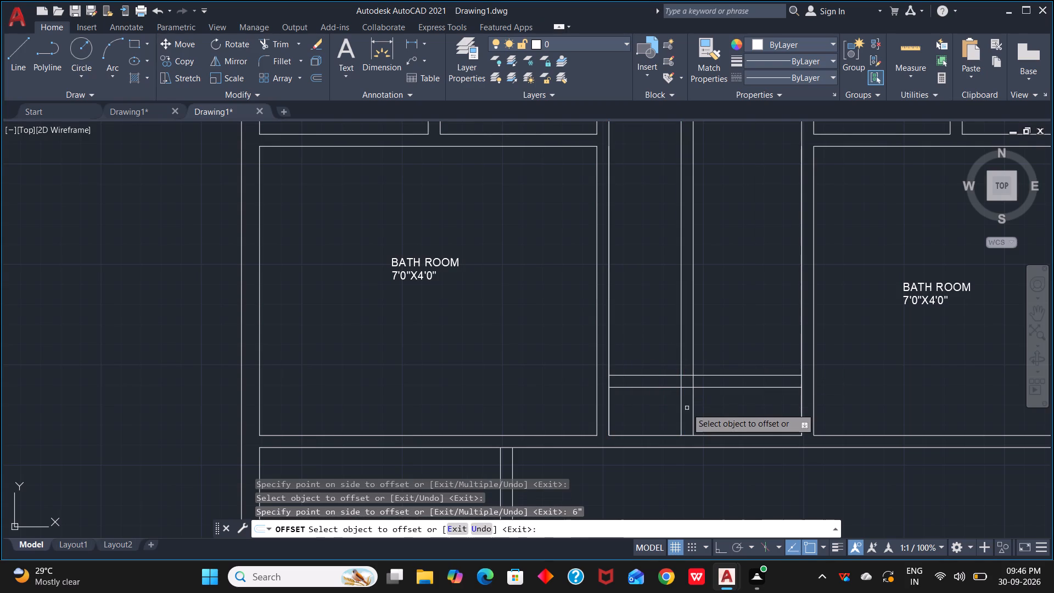
{"action": "scroll", "coordinate": [685, 393], "scroll_direction": "up", "scroll_amount": 1}
{"action": "scroll", "coordinate": [685, 393], "scroll_direction": "down", "scroll_amount": 1}
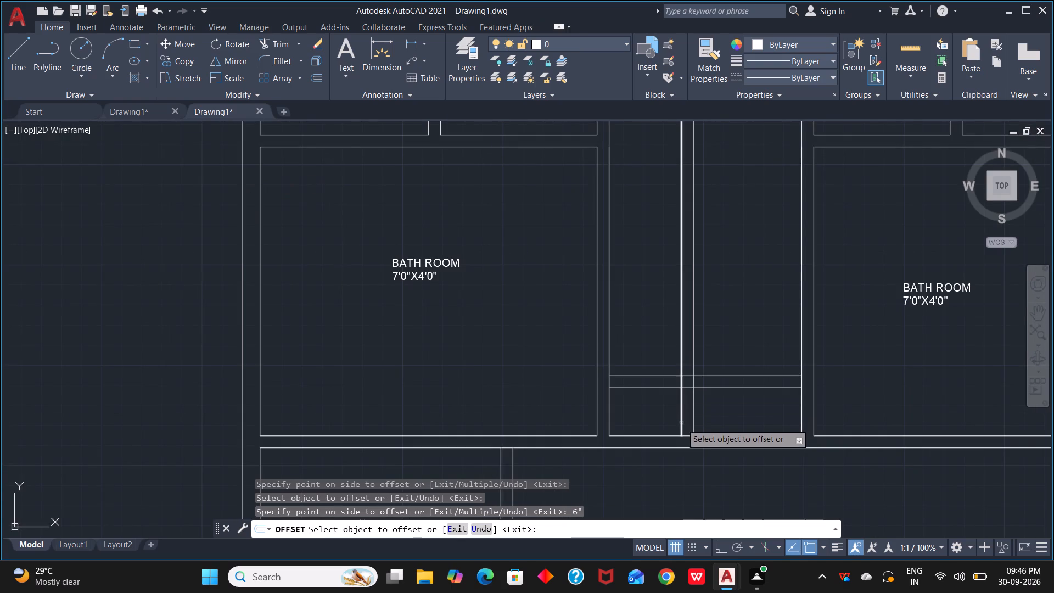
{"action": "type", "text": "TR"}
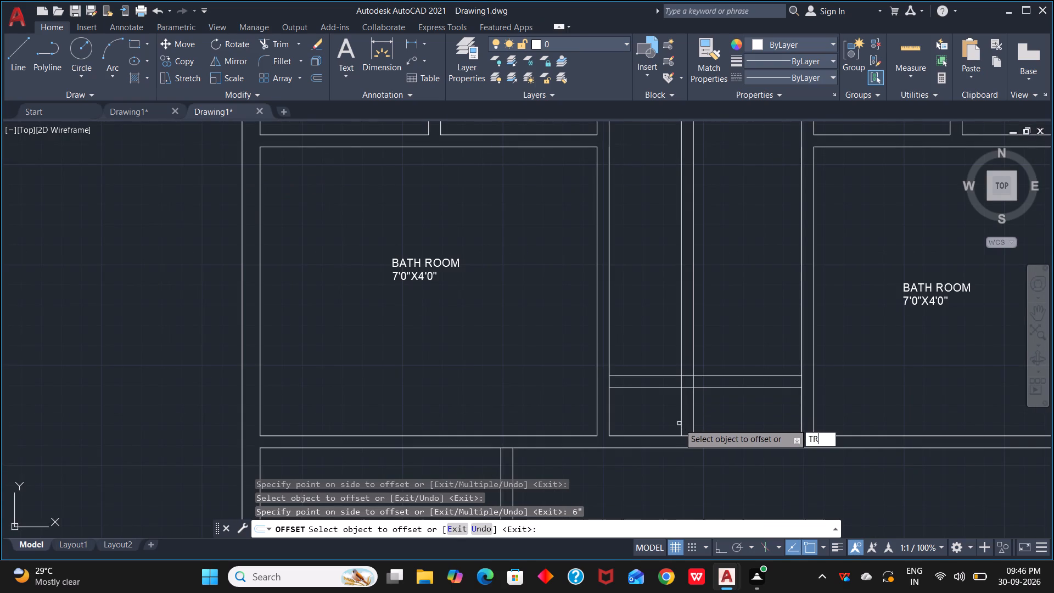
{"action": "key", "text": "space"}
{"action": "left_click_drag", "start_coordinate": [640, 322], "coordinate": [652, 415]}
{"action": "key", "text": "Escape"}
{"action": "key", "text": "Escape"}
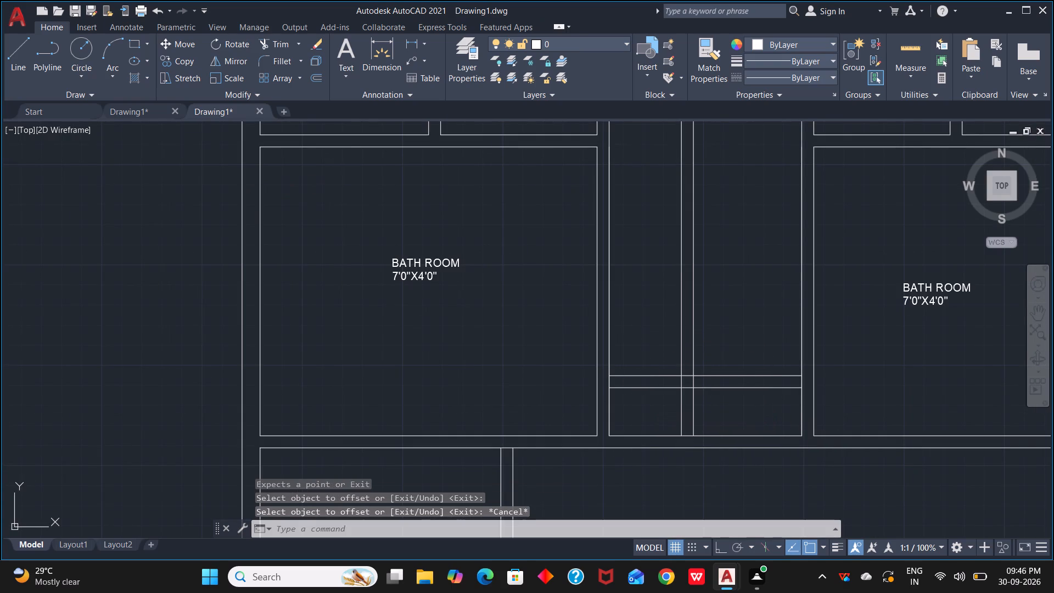
Trim both horizontal partition lines between the middle room's left wall and the new vertical partition.
{"action": "type", "text": "TR"}
{"action": "key", "text": "space"}
{"action": "left_click_drag", "start_coordinate": [636, 345], "coordinate": [638, 358]}
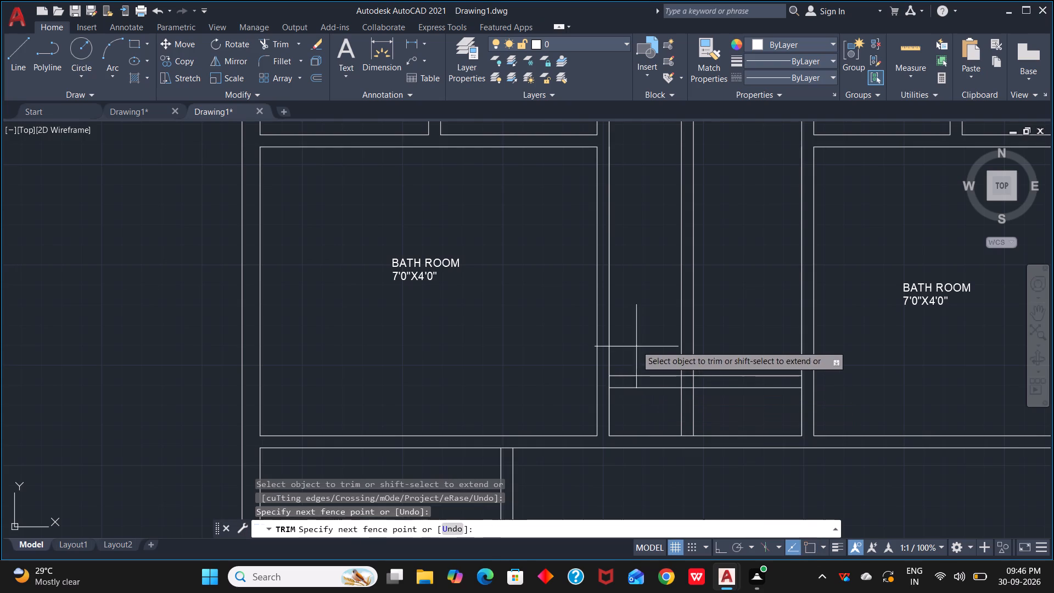
{"action": "left_click_drag", "start_coordinate": [638, 358], "coordinate": [647, 405]}
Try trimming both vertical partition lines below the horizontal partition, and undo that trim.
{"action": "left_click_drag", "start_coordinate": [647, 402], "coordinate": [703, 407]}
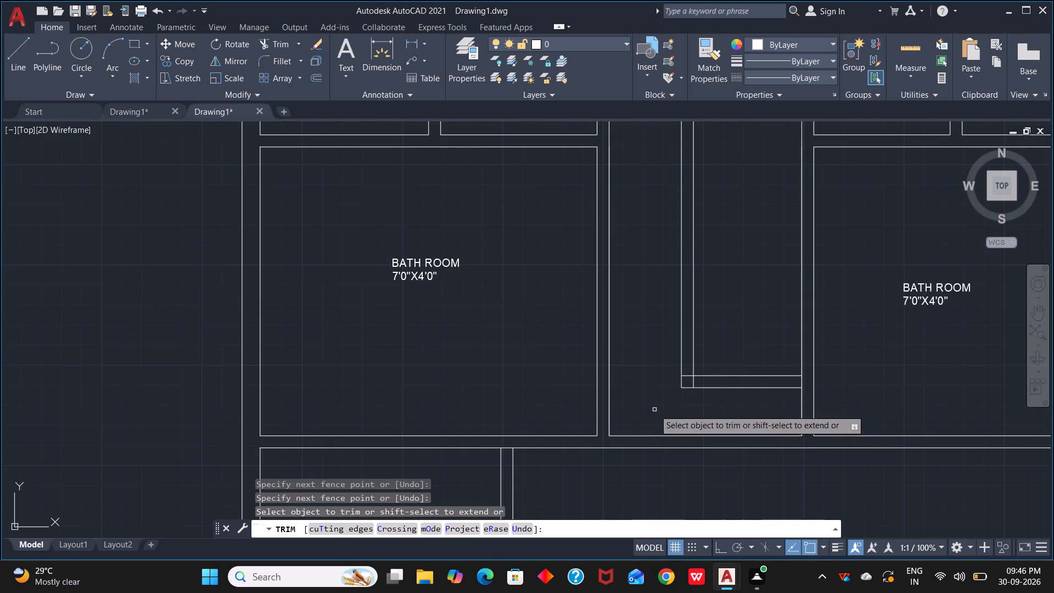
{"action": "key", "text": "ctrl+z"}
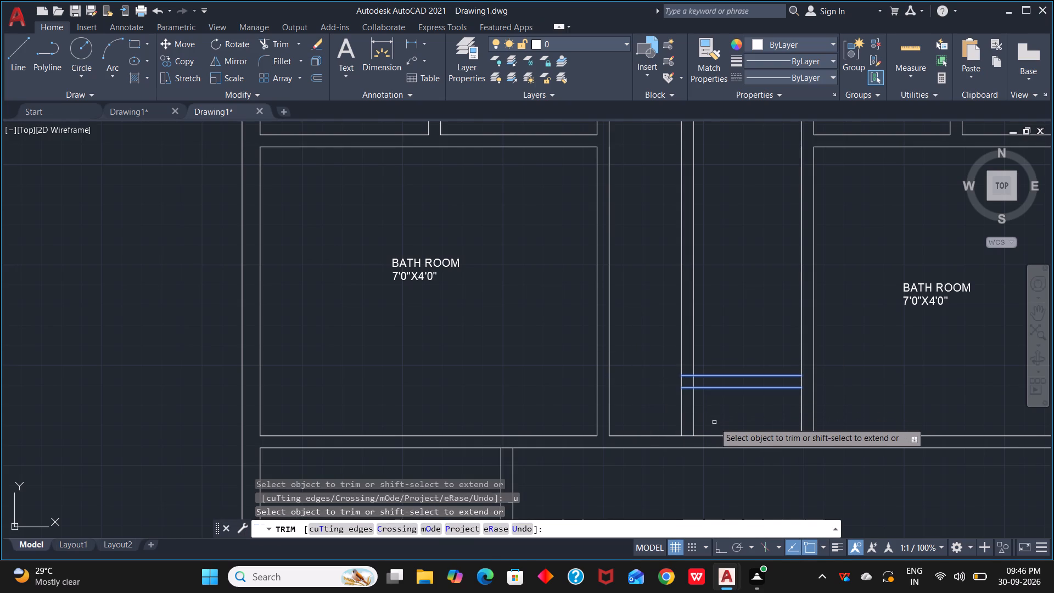
Trim the middle room's bottom wall line from its right wall to the left line of the vertical partition.
{"action": "scroll", "coordinate": [732, 421], "scroll_direction": "down", "scroll_amount": 1}
{"action": "middle_click_drag", "start_coordinate": [732, 421], "coordinate": [737, 382]}
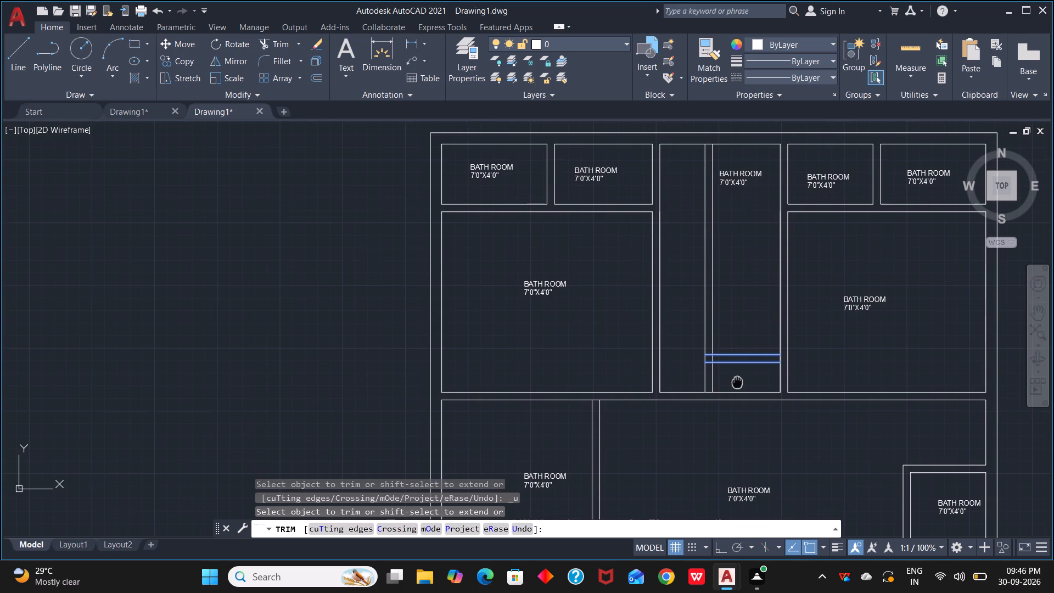
{"action": "middle_click_drag", "start_coordinate": [737, 382], "coordinate": [739, 380]}
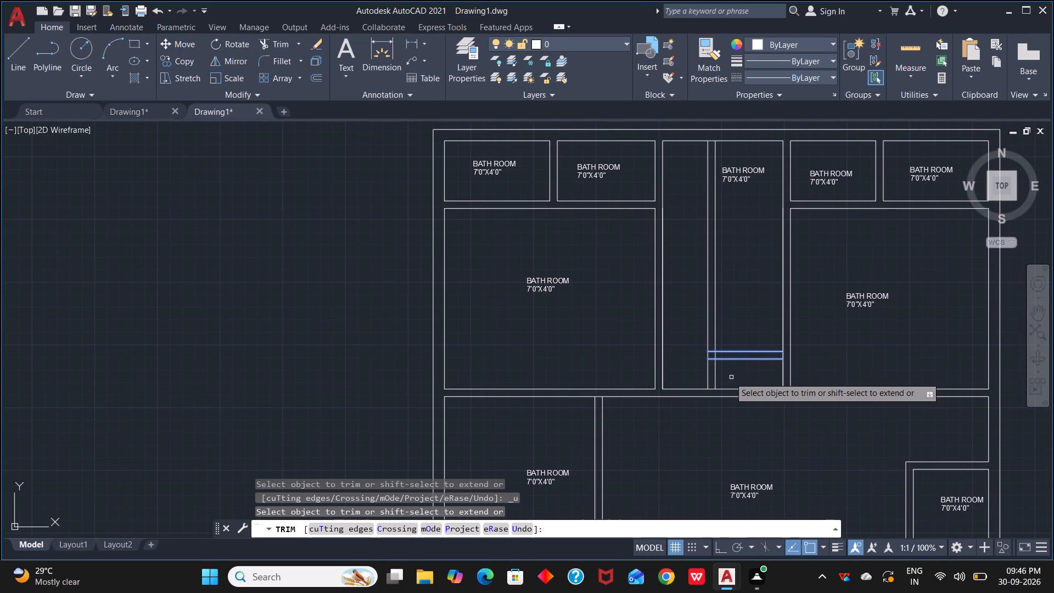
{"action": "left_click", "coordinate": [742, 390]}
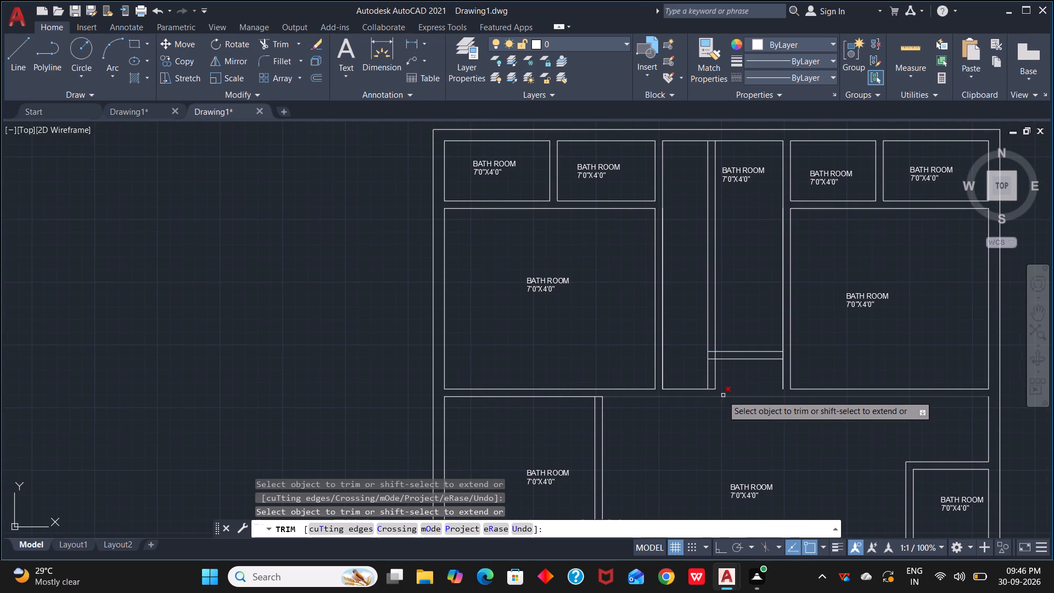
{"action": "scroll", "coordinate": [713, 391], "scroll_direction": "up", "scroll_amount": 2}
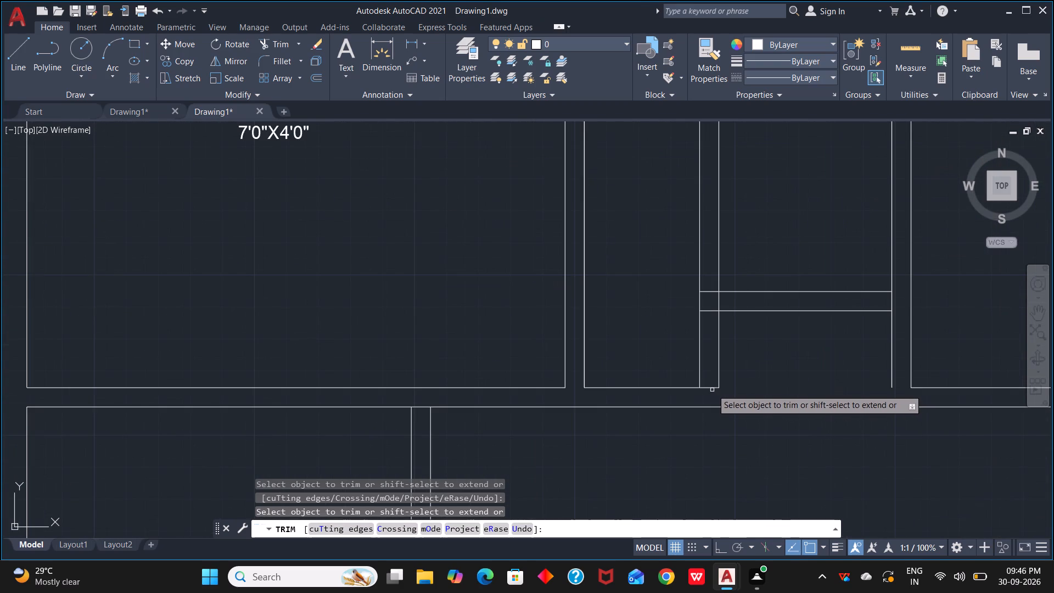
{"action": "left_click", "coordinate": [711, 388]}
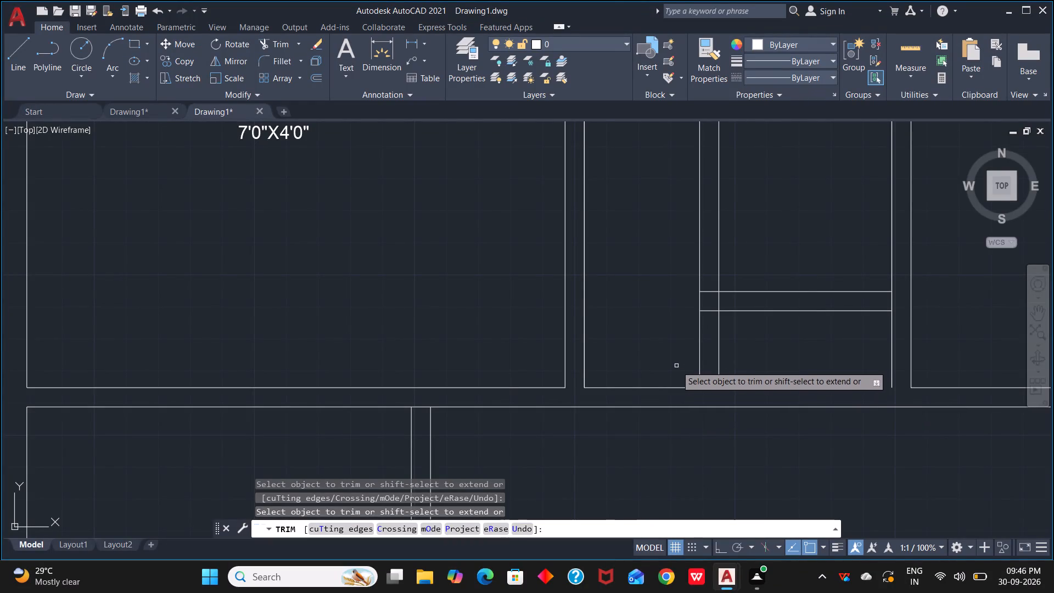
Trim both vertical partition lines above the horizontal partition and end the trimming.
{"action": "scroll", "coordinate": [672, 362], "scroll_direction": "down", "scroll_amount": 1}
{"action": "left_click_drag", "start_coordinate": [679, 300], "coordinate": [720, 291]}
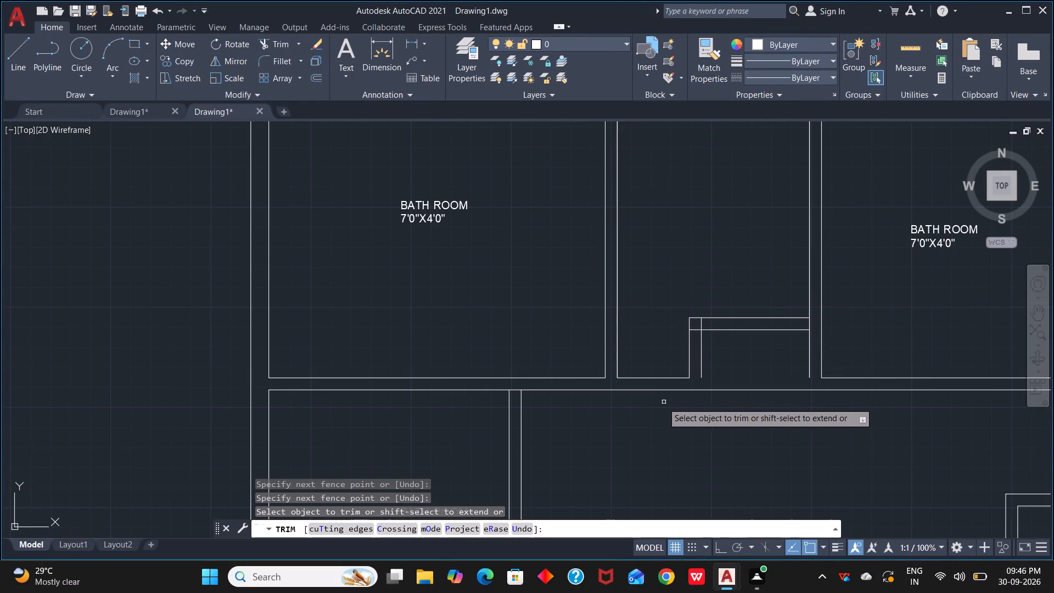
{"action": "key", "text": "Escape"}
{"action": "key", "text": "Escape"}
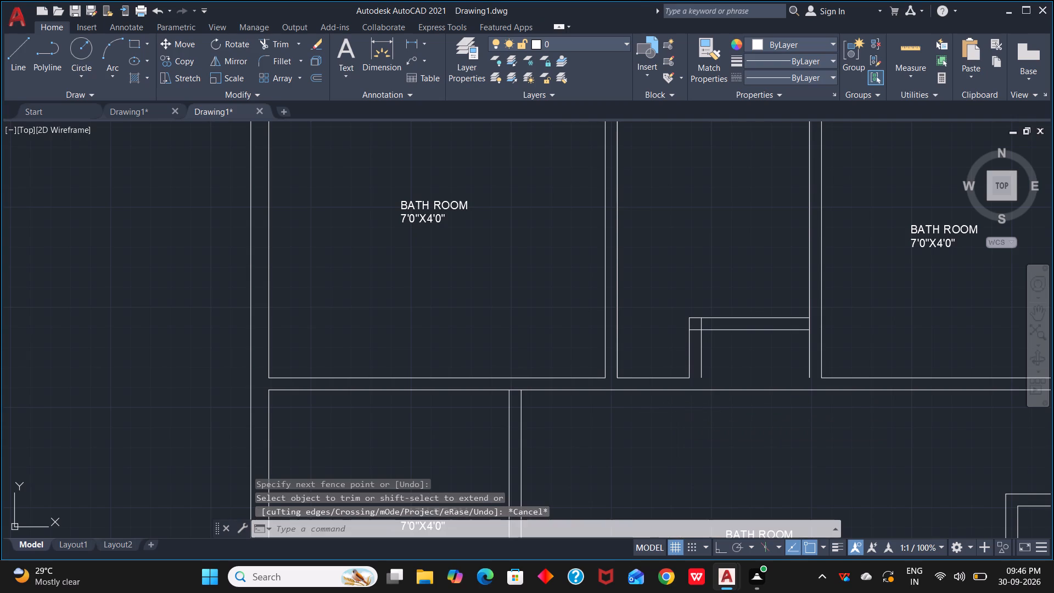
Extend the small enclosure's two left wall lines, the middle room's two right wall lines and its left wall line to the horizontal line below.
{"action": "type", "text": "EX"}
{"action": "key", "text": "space"}
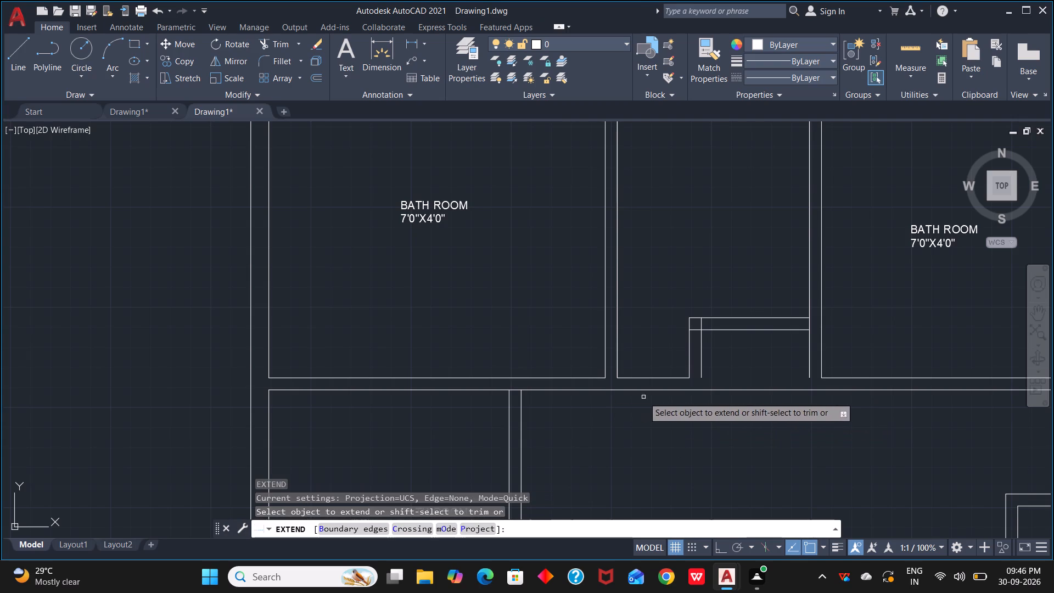
{"action": "left_click", "coordinate": [703, 367]}
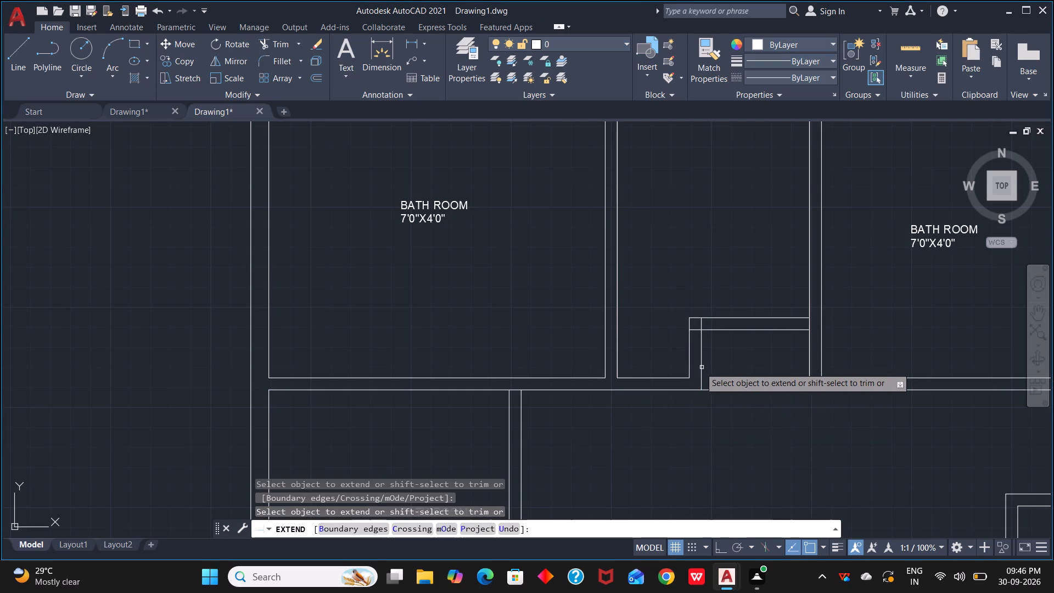
{"action": "left_click", "coordinate": [689, 368]}
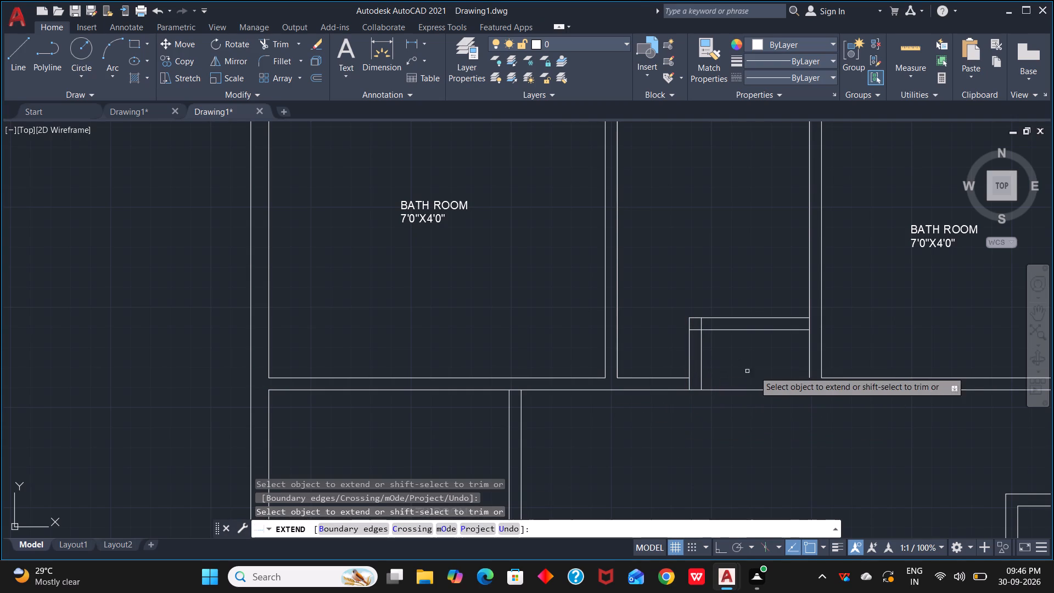
{"action": "left_click", "coordinate": [811, 367]}
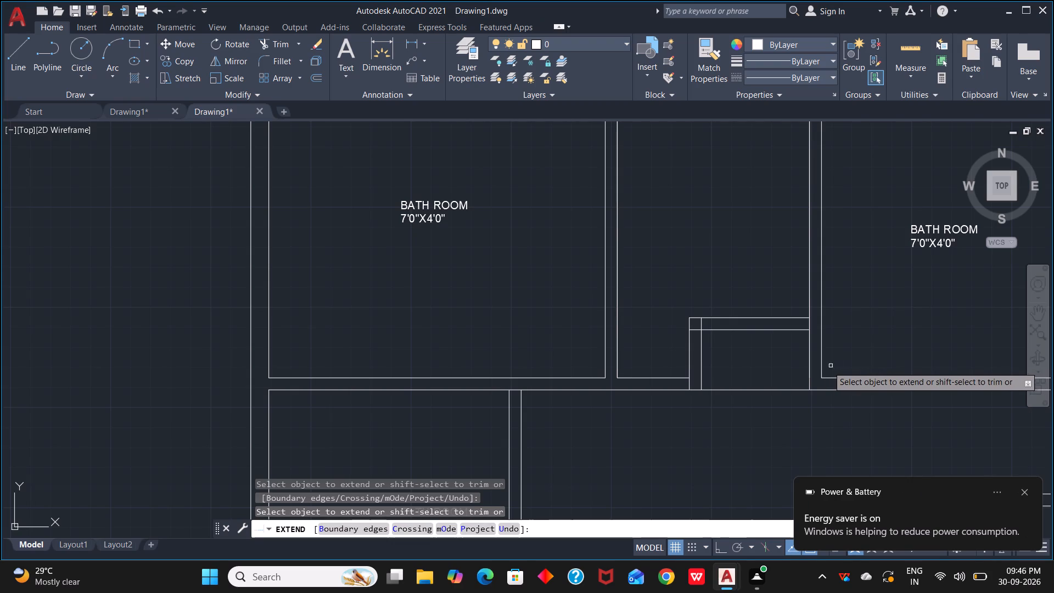
{"action": "left_click", "coordinate": [822, 366]}
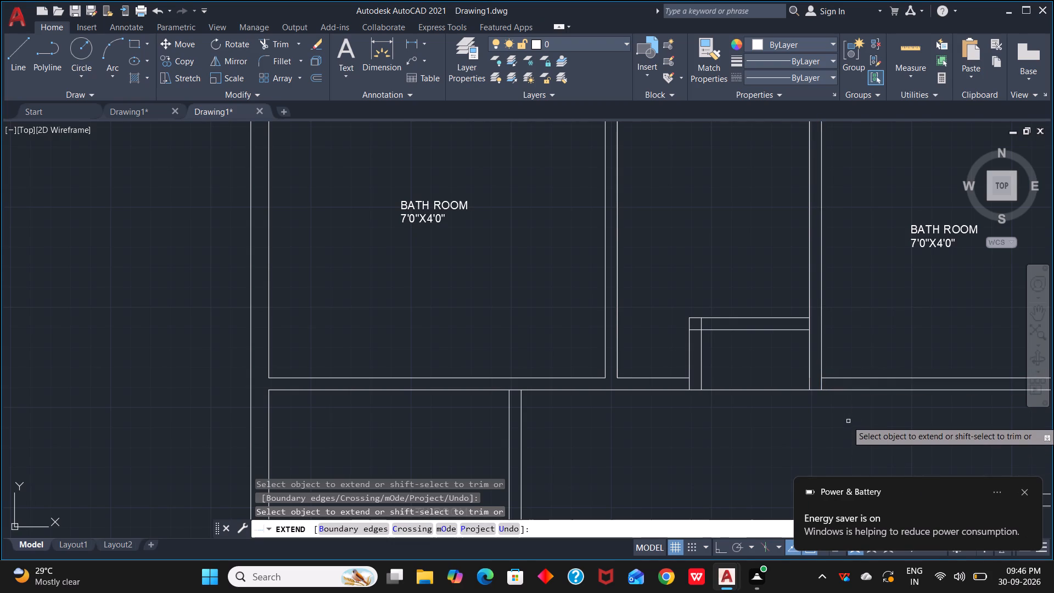
{"action": "scroll", "coordinate": [834, 407], "scroll_direction": "down", "scroll_amount": 1}
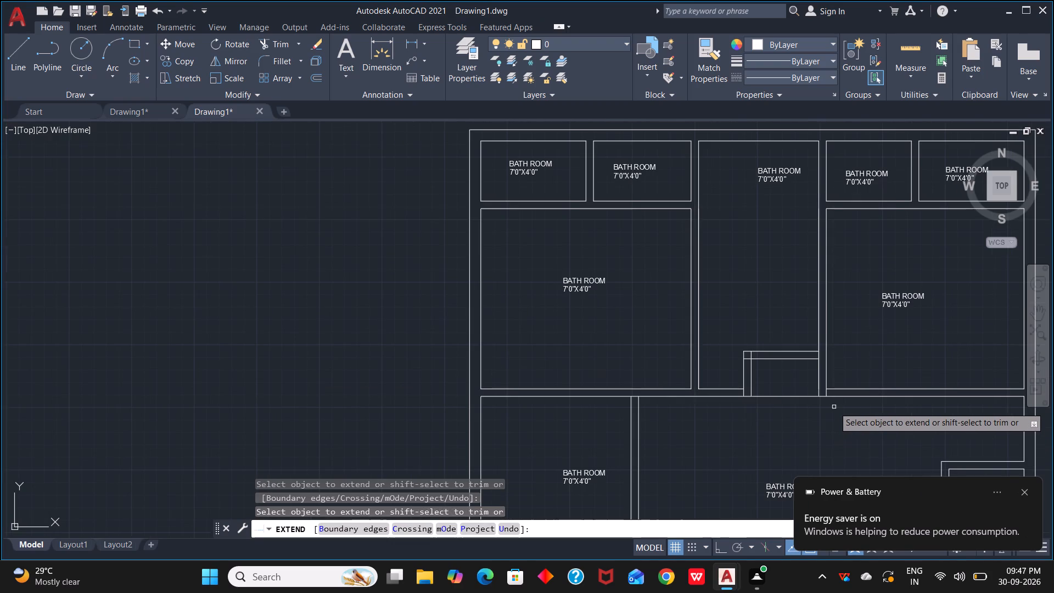
{"action": "middle_click_drag", "start_coordinate": [844, 405], "coordinate": [825, 422]}
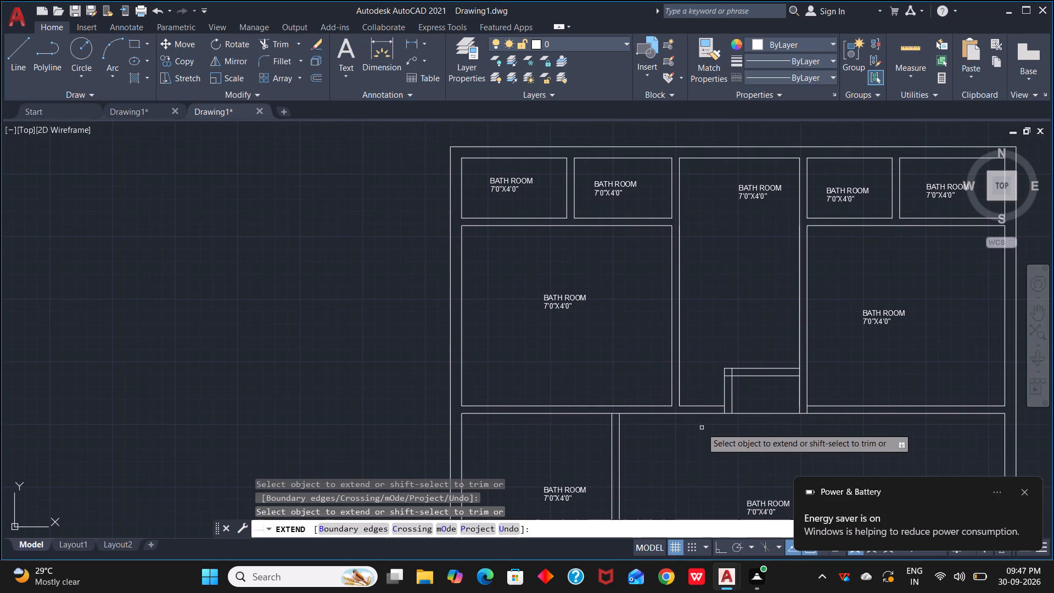
{"action": "left_click", "coordinate": [679, 398]}
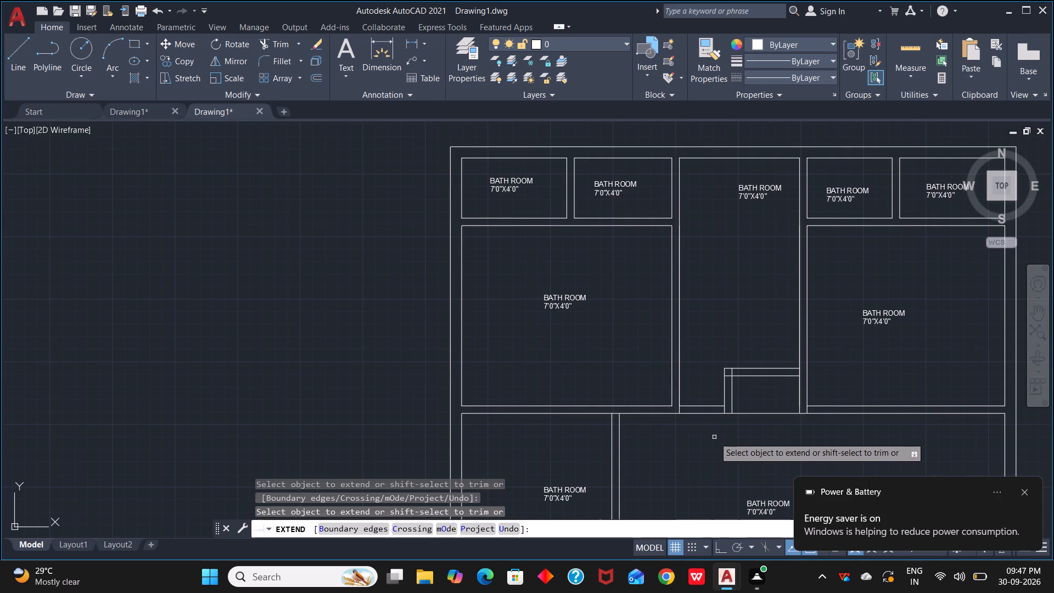
Trim both horizontal wall lines between the middle room's left wall and the small enclosure's left wall to open a passage.
{"action": "type", "text": "TR"}
{"action": "key", "text": "space"}
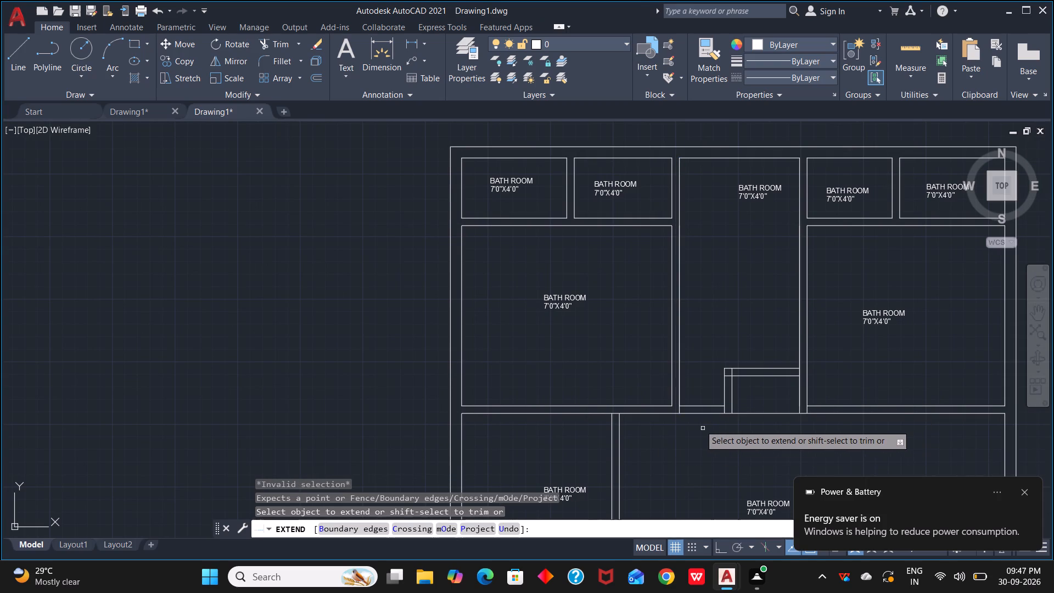
{"action": "left_click_drag", "start_coordinate": [700, 391], "coordinate": [703, 437]}
{"action": "key", "text": "Escape"}
{"action": "key", "text": "Escape"}
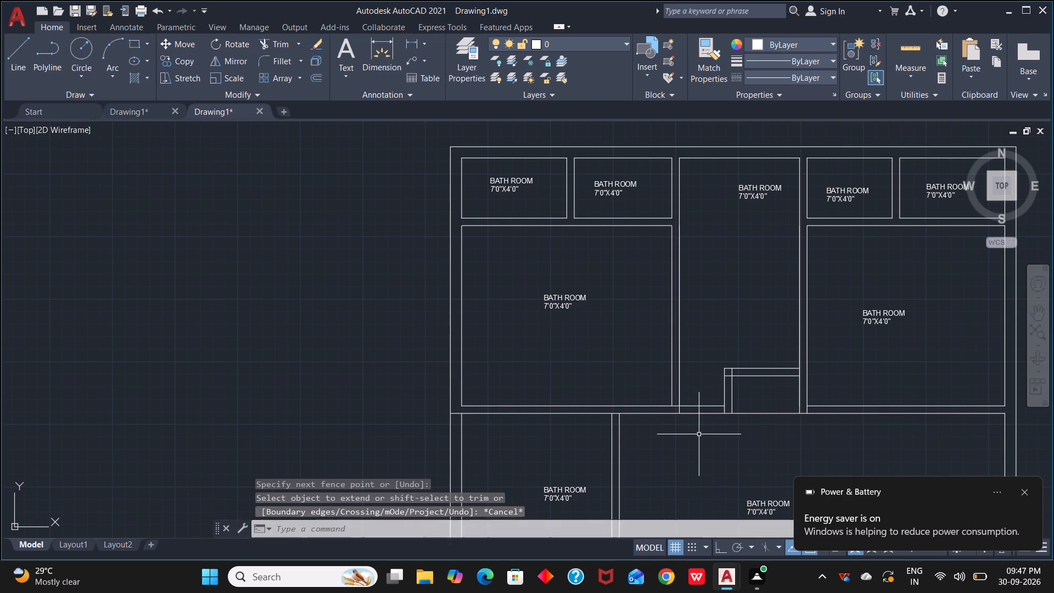
{"action": "type", "text": "TRV"}
{"action": "key", "text": "space"}
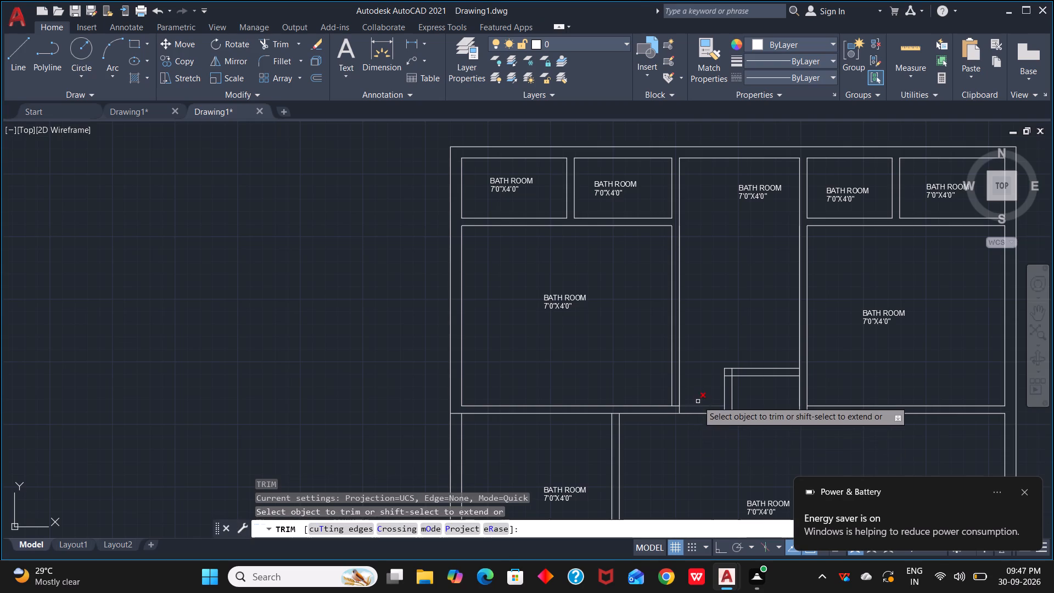
{"action": "left_click_drag", "start_coordinate": [699, 393], "coordinate": [705, 436]}
Trim the crossing inner wall lines at the small enclosure's upper-left corner and end the trimming.
{"action": "scroll", "coordinate": [705, 438], "scroll_direction": "down", "scroll_amount": 2}
{"action": "middle_click_drag", "start_coordinate": [720, 440], "coordinate": [714, 429]}
{"action": "scroll", "coordinate": [718, 411], "scroll_direction": "up", "scroll_amount": 4}
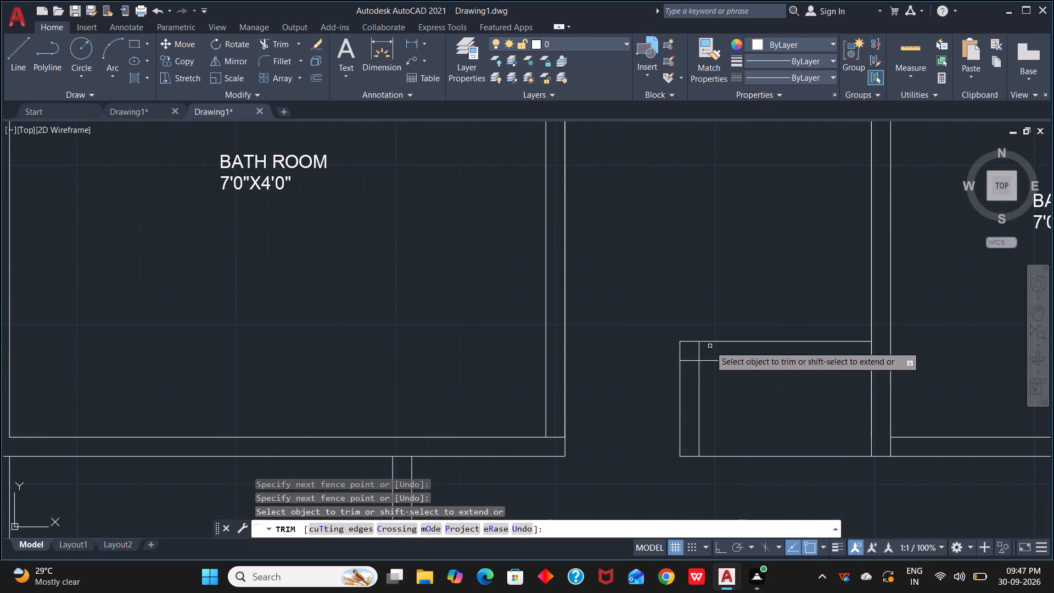
{"action": "left_click_drag", "start_coordinate": [709, 346], "coordinate": [687, 369]}
{"action": "scroll", "coordinate": [749, 416], "scroll_direction": "down", "scroll_amount": 2}
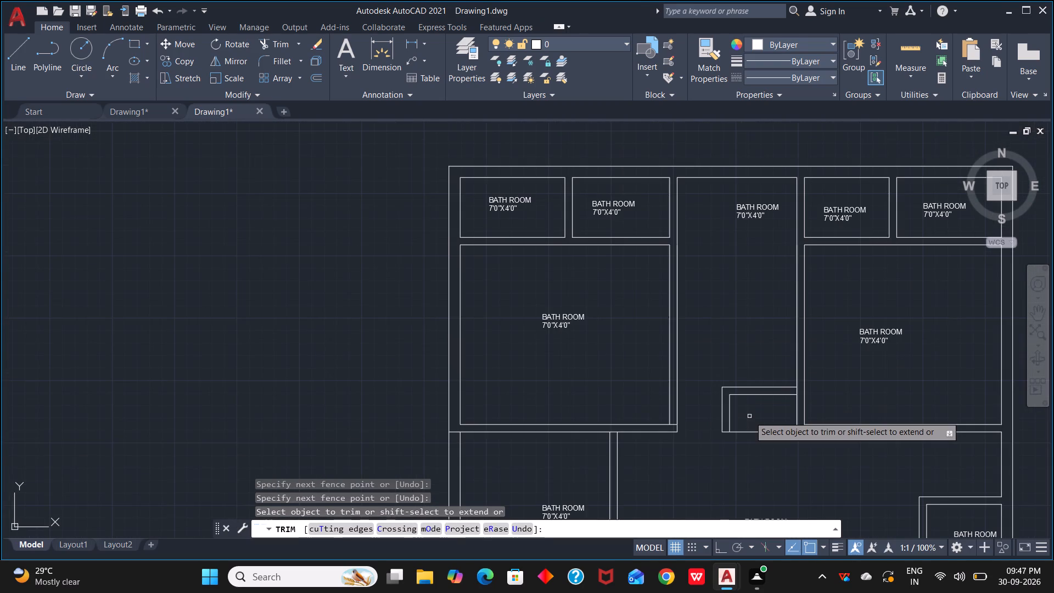
{"action": "middle_click_drag", "start_coordinate": [749, 416], "coordinate": [747, 394]}
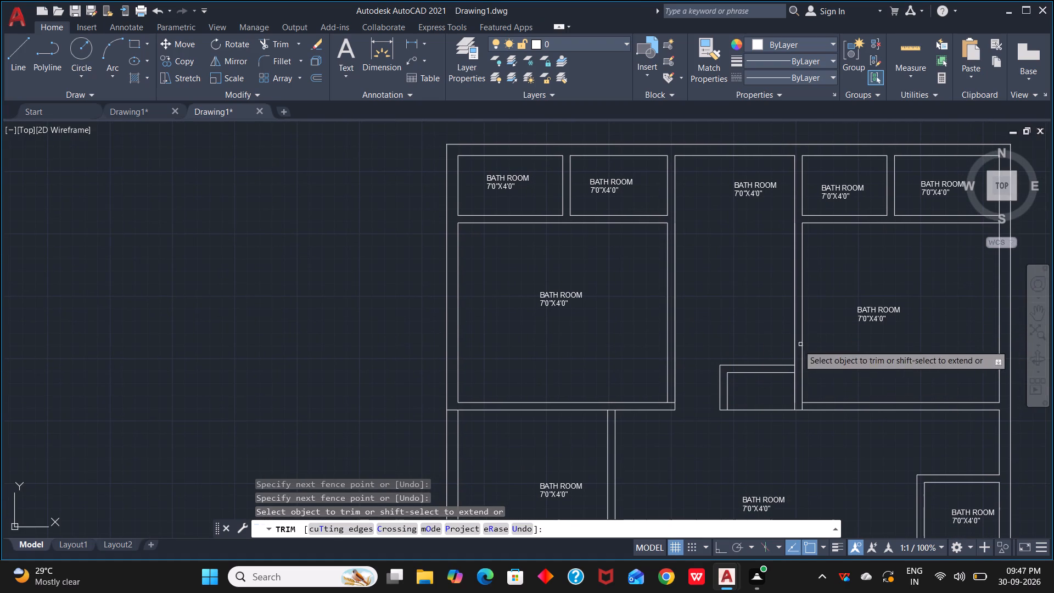
{"action": "key", "text": "Escape"}
{"action": "key", "text": "Escape"}
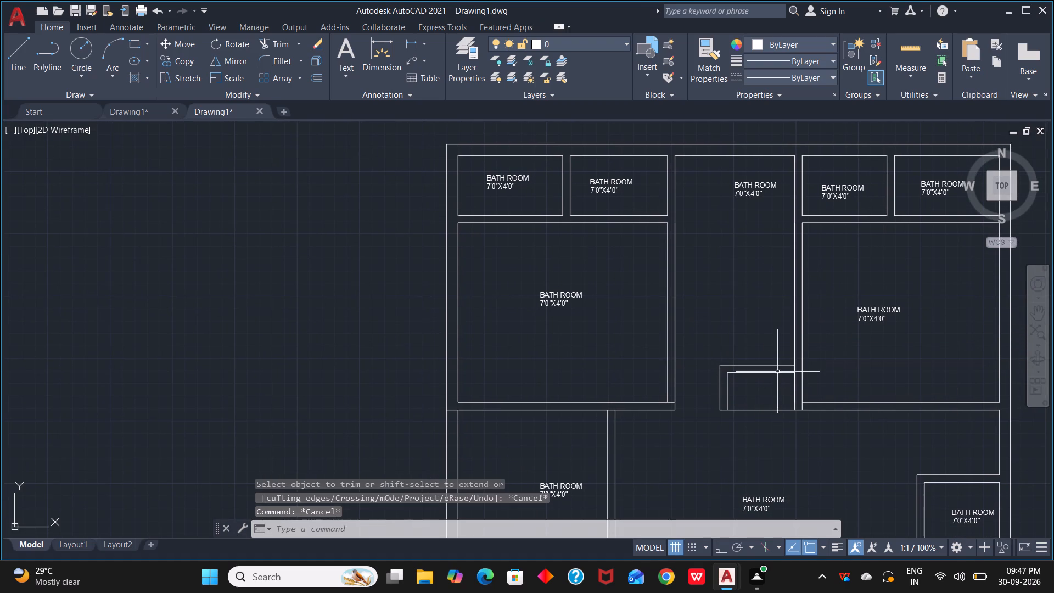
Copy the BATH ROOM 7'0"X4'0" label from the large upper-right room into the small enclosure beside the middle room.
{"action": "key", "text": "c"}
{"action": "key", "text": "o"}
{"action": "key", "text": "space"}
{"action": "left_click", "coordinate": [859, 310]}
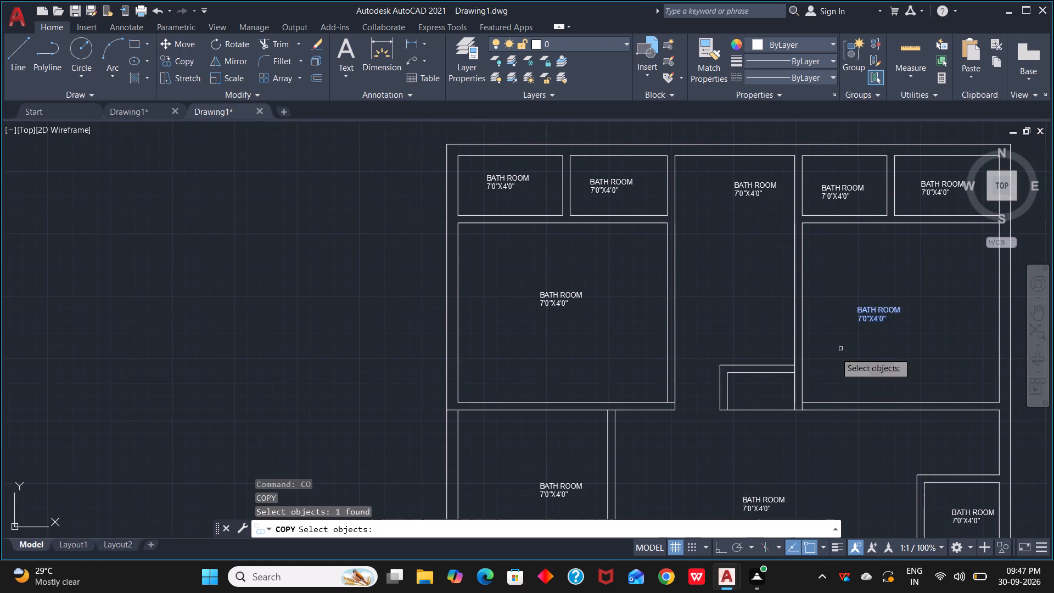
{"action": "key", "text": "space"}
{"action": "left_click", "coordinate": [858, 310]}
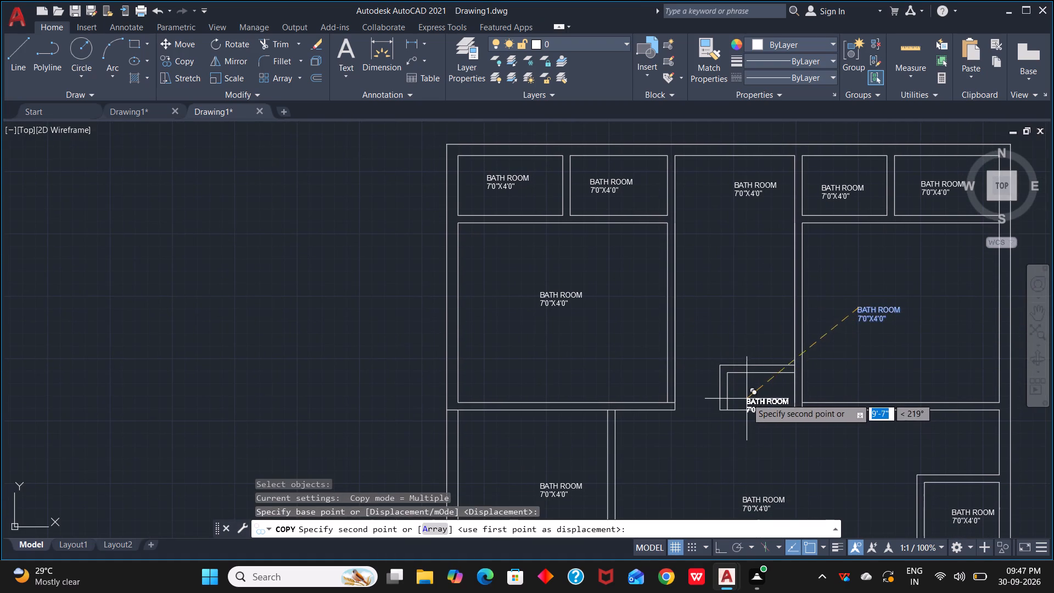
{"action": "left_click", "coordinate": [744, 383]}
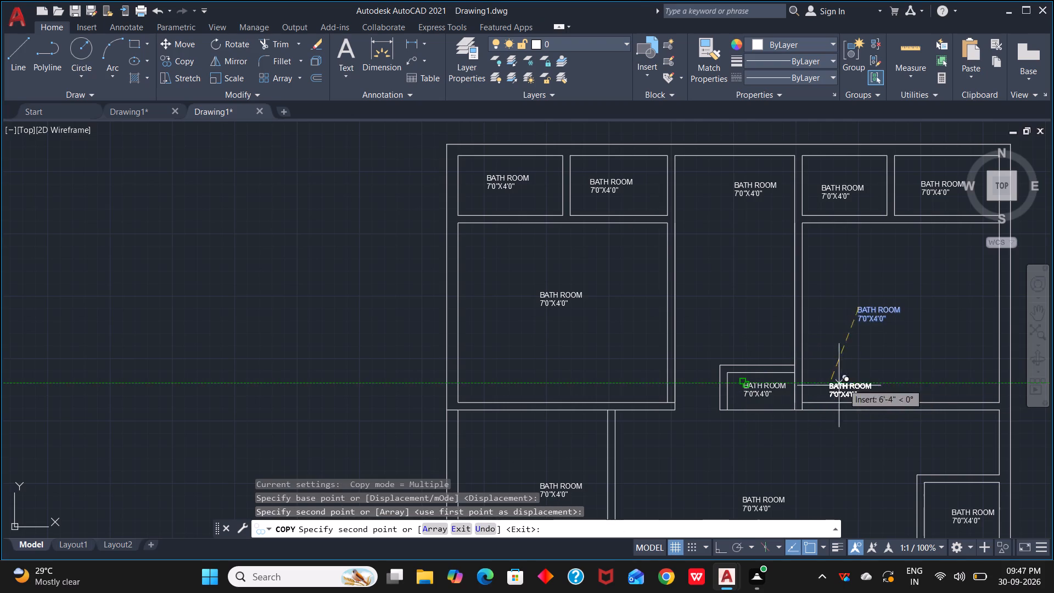
{"action": "key", "text": "Escape"}
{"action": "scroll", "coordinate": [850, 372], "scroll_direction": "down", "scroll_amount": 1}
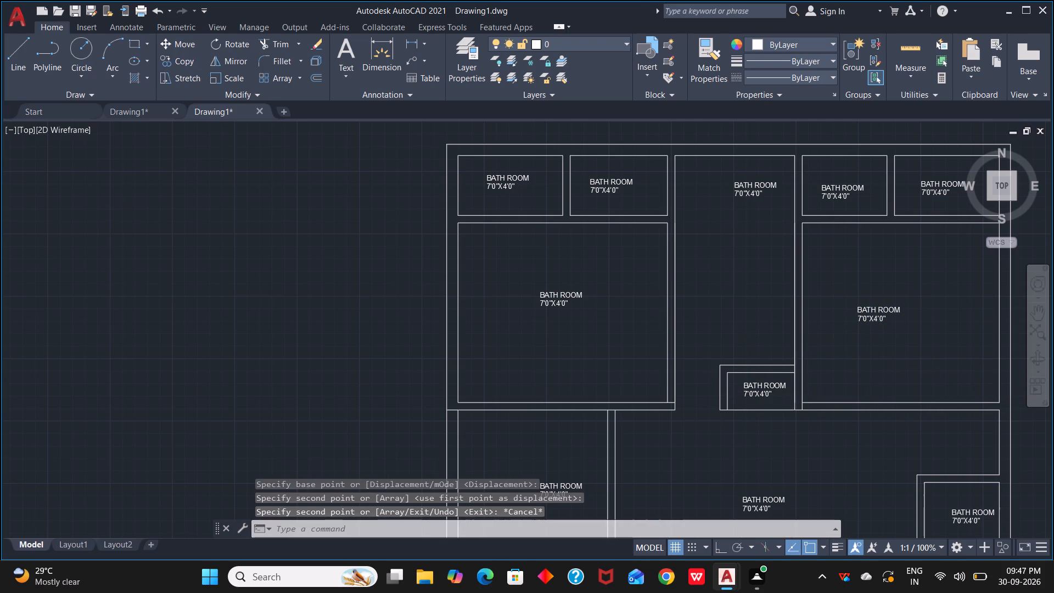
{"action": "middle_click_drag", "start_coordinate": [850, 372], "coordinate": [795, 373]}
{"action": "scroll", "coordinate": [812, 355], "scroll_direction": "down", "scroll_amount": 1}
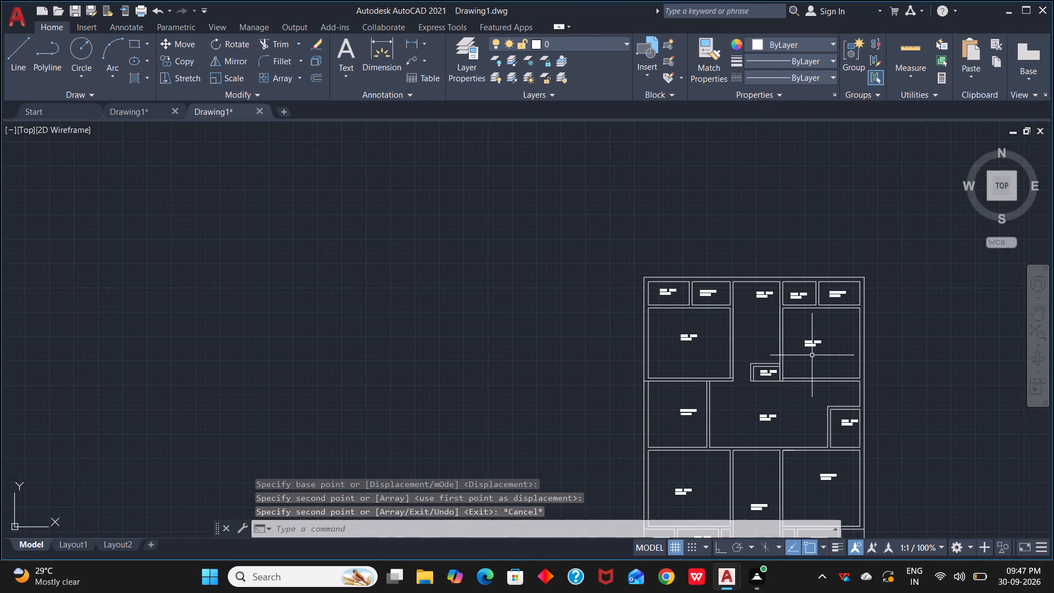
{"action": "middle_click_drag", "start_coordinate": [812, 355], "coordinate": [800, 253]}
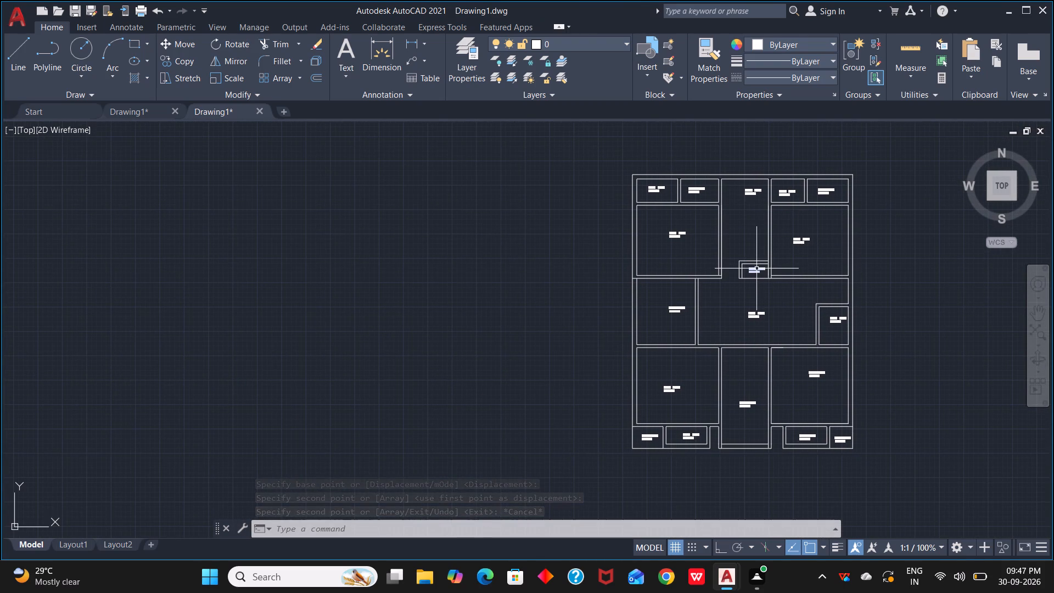
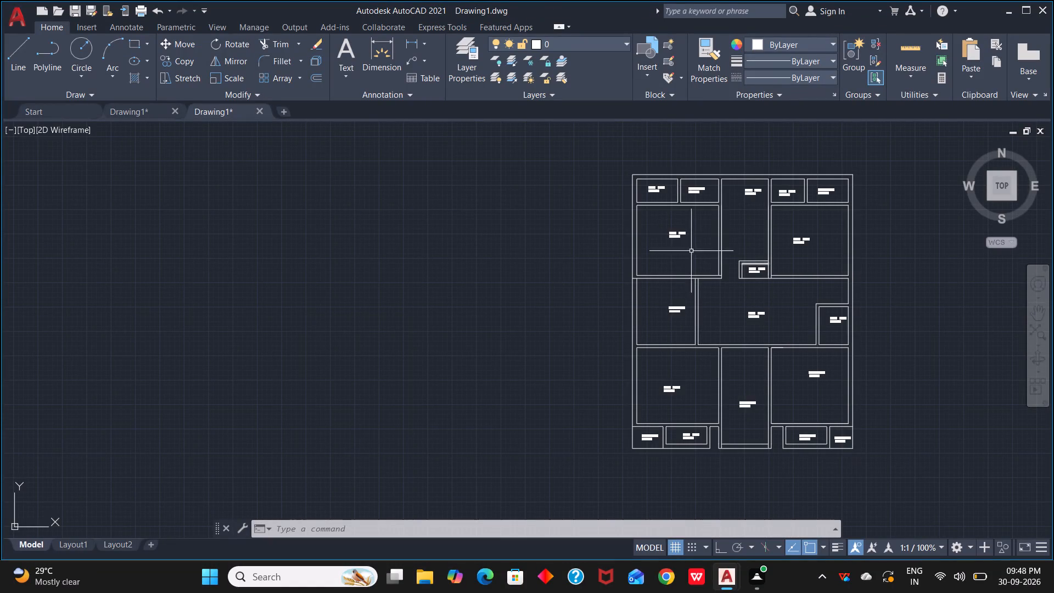
Edit the upper-left large room's label to read BED ROOM 14'0"X12'0".
{"action": "scroll", "coordinate": [669, 235], "scroll_direction": "up", "scroll_amount": 4}
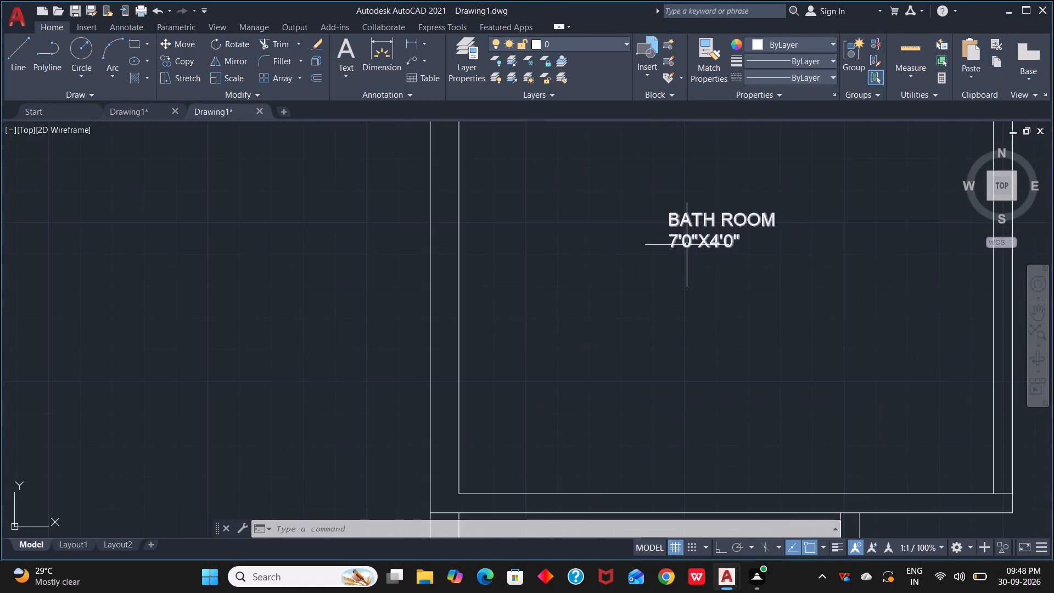
{"action": "left_click", "coordinate": [687, 245]}
{"action": "right_click", "coordinate": [687, 245]}
{"action": "left_click", "coordinate": [744, 226]}
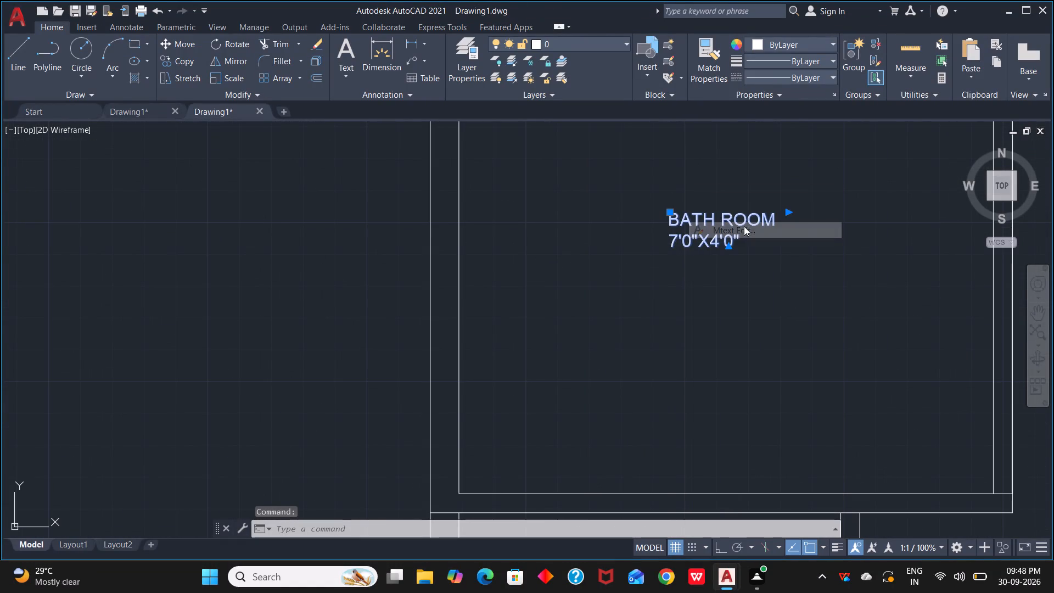
{"action": "left_click", "coordinate": [717, 241]}
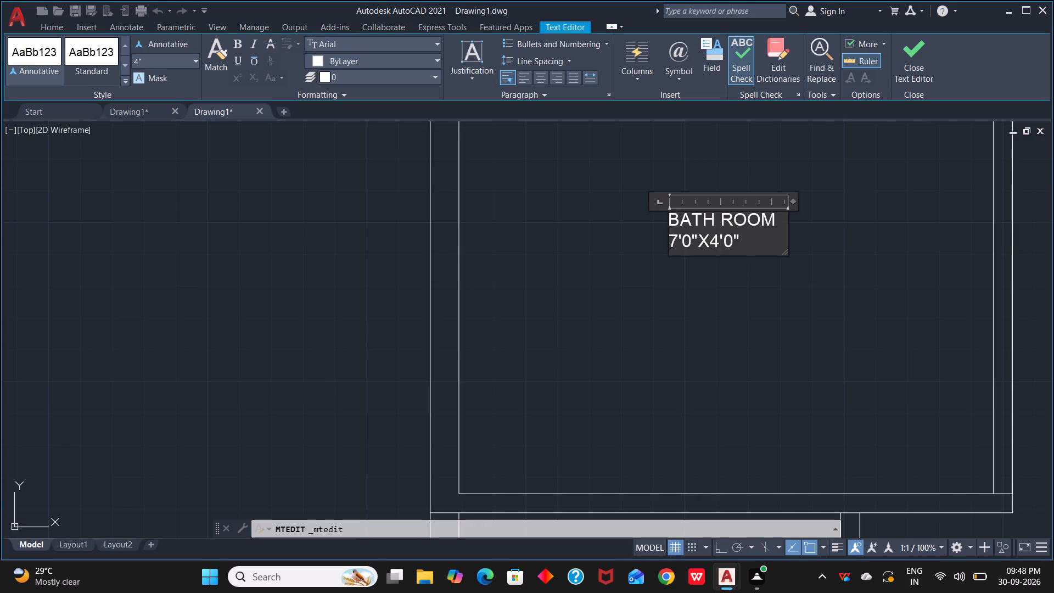
{"action": "key", "text": "BackSpace"}
{"action": "type", "text": "12"}
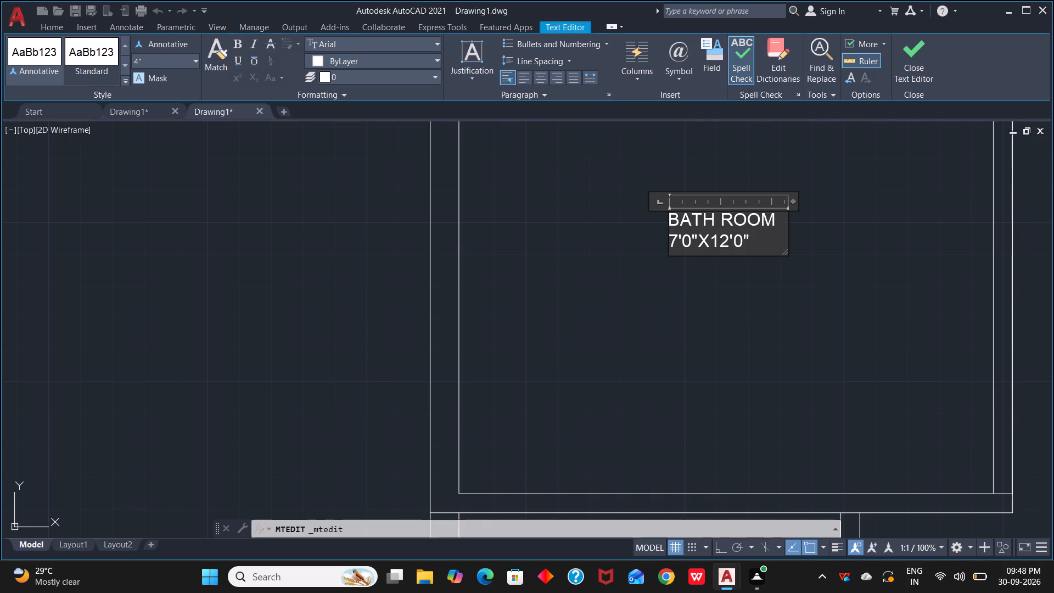
{"action": "left_click", "coordinate": [677, 237]}
{"action": "key", "text": "BackSpace"}
{"action": "type", "text": "14"}
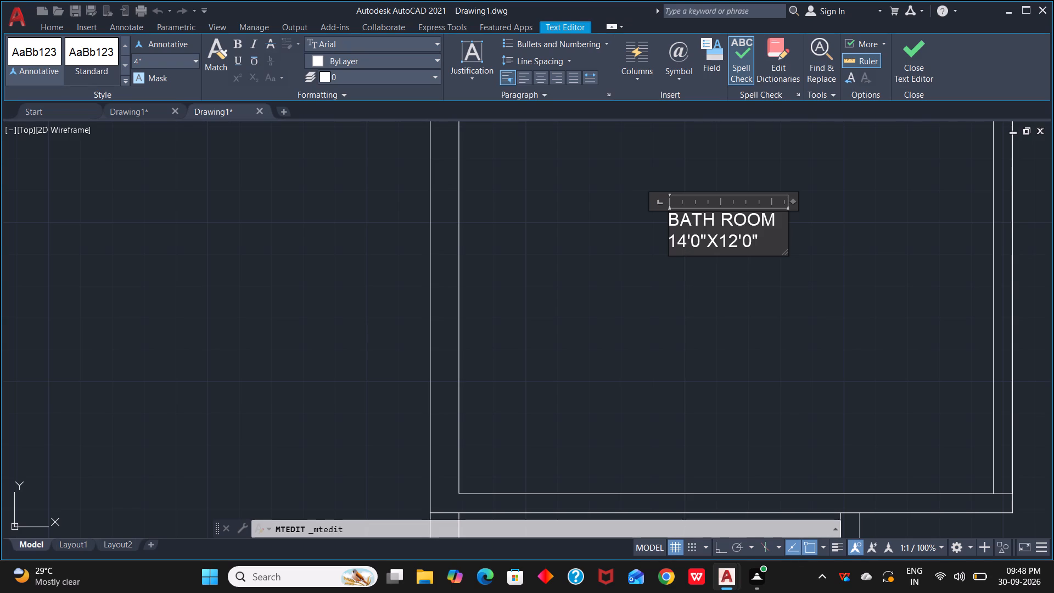
{"action": "left_click", "coordinate": [714, 217]}
{"action": "key", "text": "BackSpace"}
{"action": "key", "text": "BackSpace"}
{"action": "key", "text": "BackSpace"}
{"action": "type", "text": "ED"}
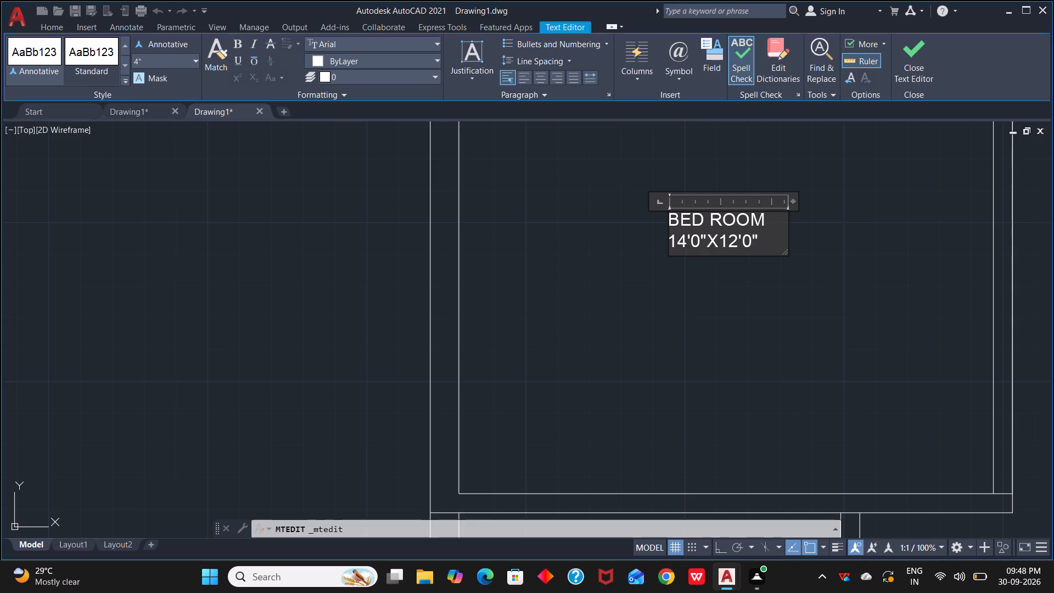
{"action": "left_click", "coordinate": [674, 276]}
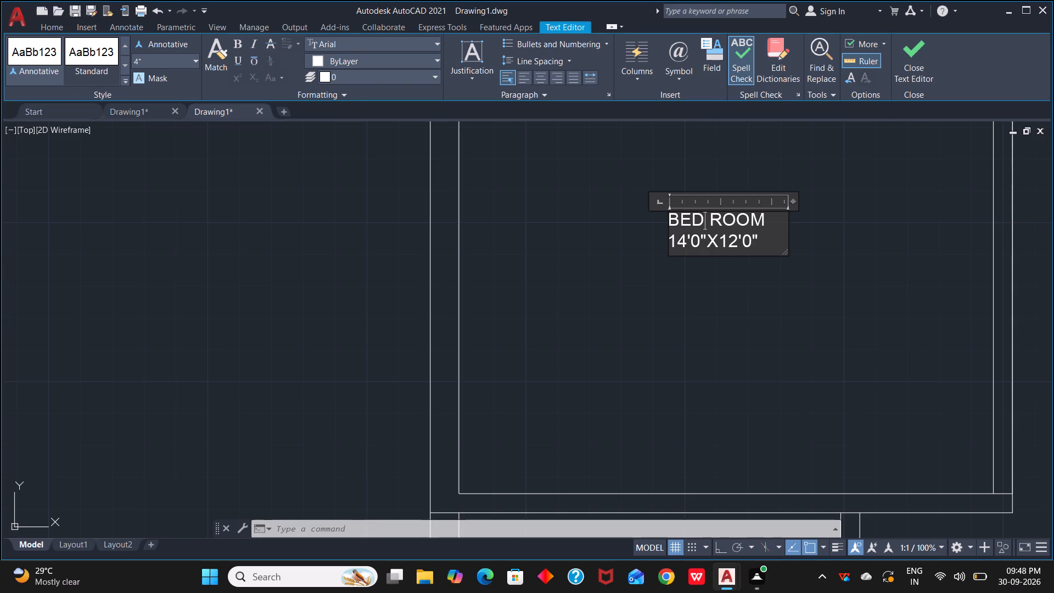
Delete the BATH ROOM label from the upper-right large room.
{"action": "middle_click_drag", "start_coordinate": [833, 258], "coordinate": [589, 303]}
{"action": "scroll", "coordinate": [833, 258], "scroll_direction": "down", "scroll_amount": 1}
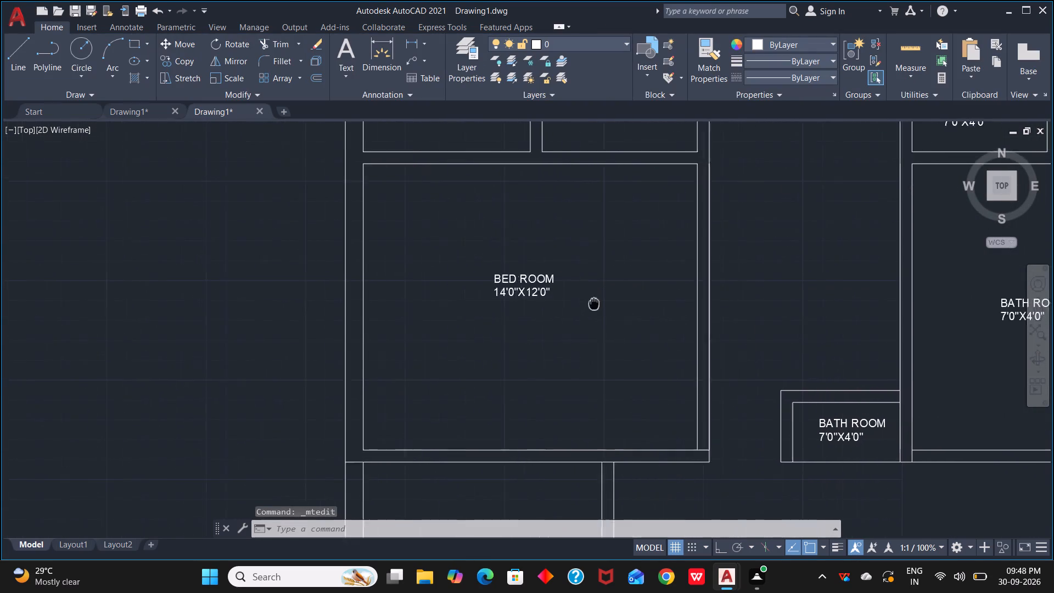
{"action": "middle_click_drag", "start_coordinate": [589, 303], "coordinate": [361, 309]}
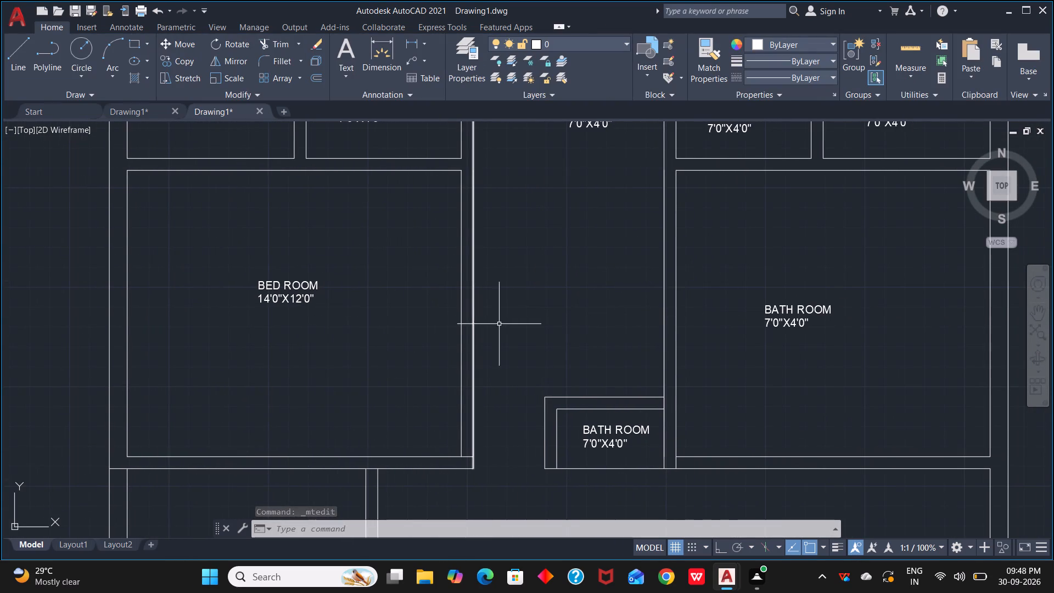
{"action": "left_click_drag", "start_coordinate": [749, 296], "coordinate": [792, 342]}
{"action": "left_click", "coordinate": [839, 356]}
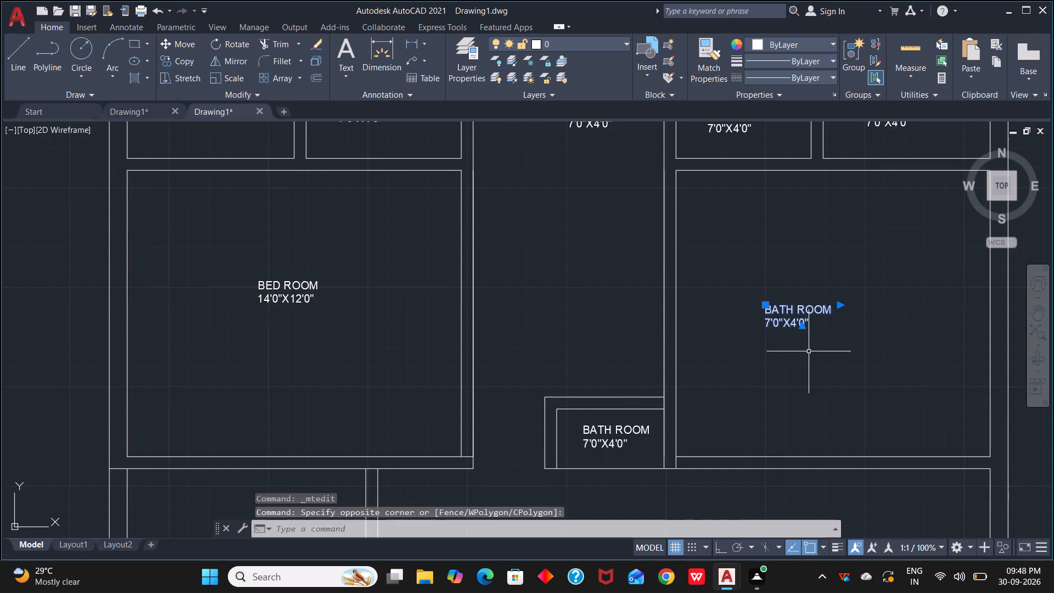
{"action": "key", "text": "Delete"}
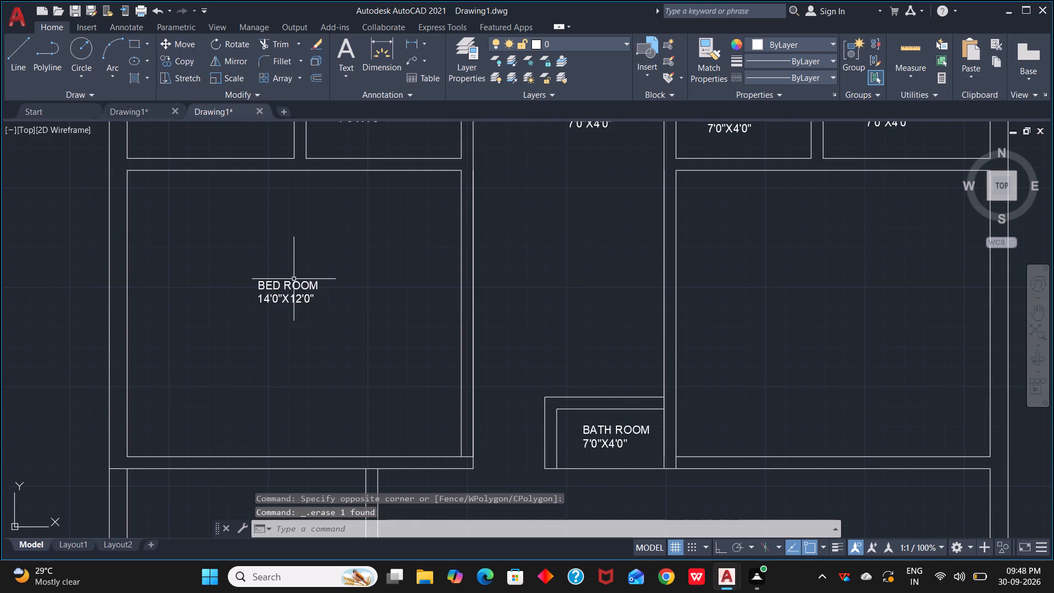
Copy the BED ROOM 14'0"X12'0" label from the upper-left large room into the upper-right large room.
{"action": "key", "text": "c"}
{"action": "key", "text": "o"}
{"action": "key", "text": "space"}
{"action": "left_click", "coordinate": [261, 286]}
{"action": "key", "text": "space"}
{"action": "left_click", "coordinate": [261, 286]}
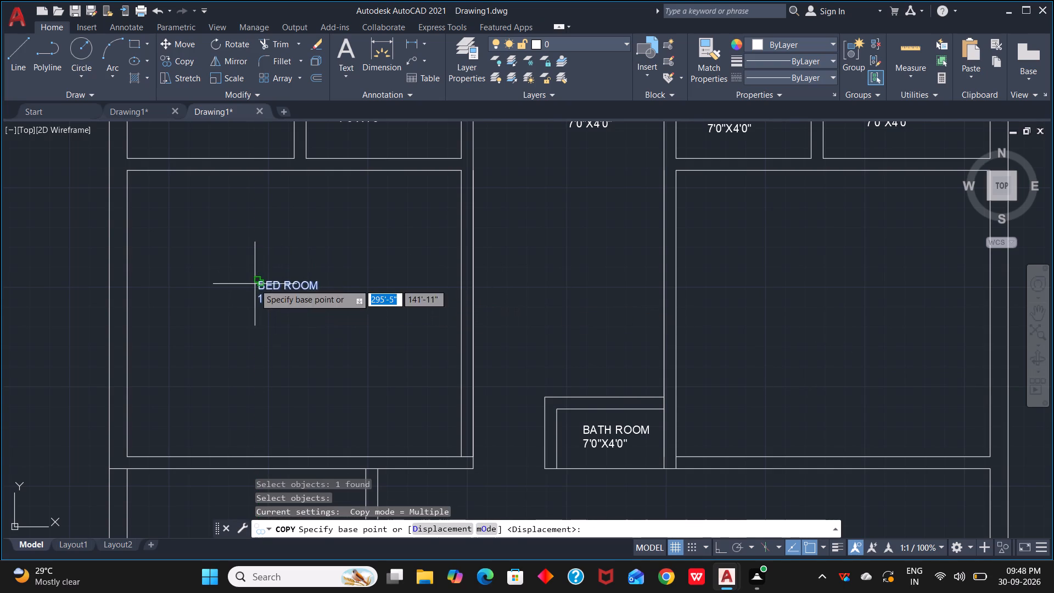
{"action": "left_click", "coordinate": [255, 284]}
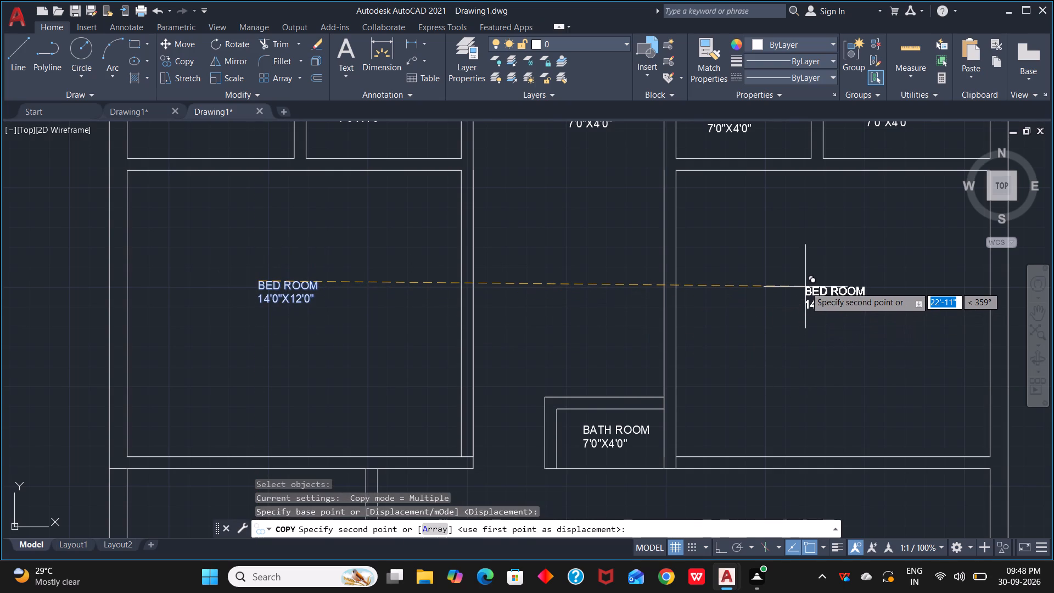
{"action": "left_click", "coordinate": [805, 287]}
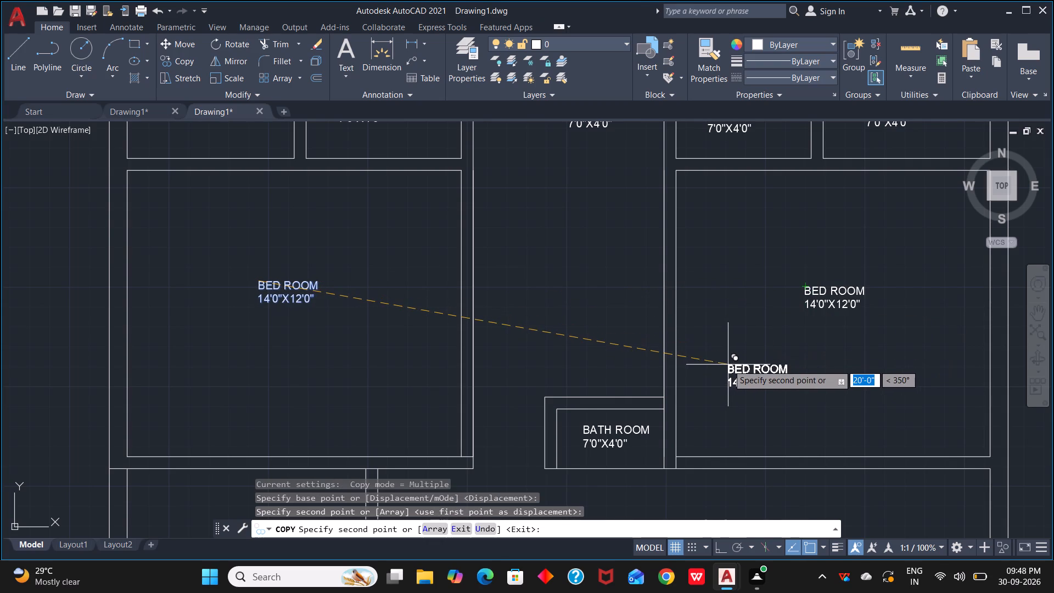
{"action": "key", "text": "Escape"}
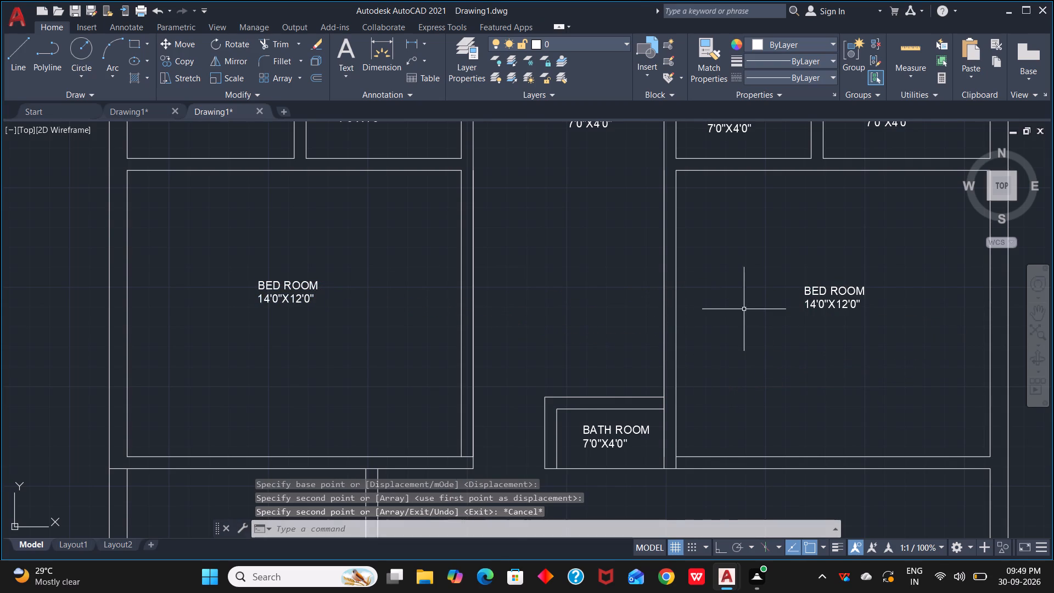
Move the BATH ROOM label of the top central room down to about the room's mid-height, between the two bedrooms.
{"action": "scroll", "coordinate": [750, 292], "scroll_direction": "down", "scroll_amount": 1}
{"action": "middle_click_drag", "start_coordinate": [726, 295], "coordinate": [814, 304]}
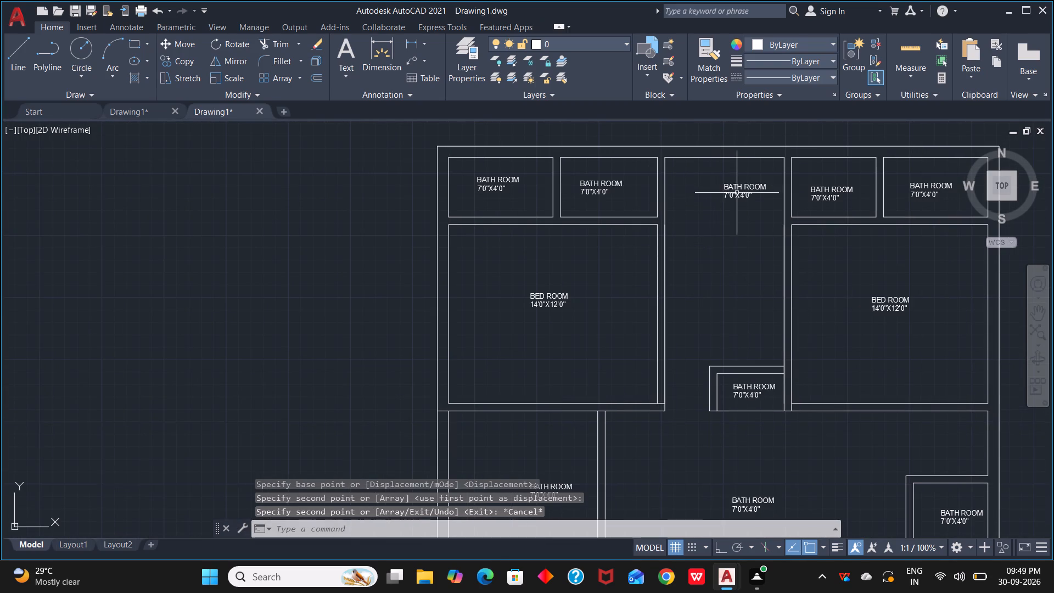
{"action": "left_click", "coordinate": [737, 193]}
{"action": "left_click_drag", "start_coordinate": [727, 186], "coordinate": [706, 261]}
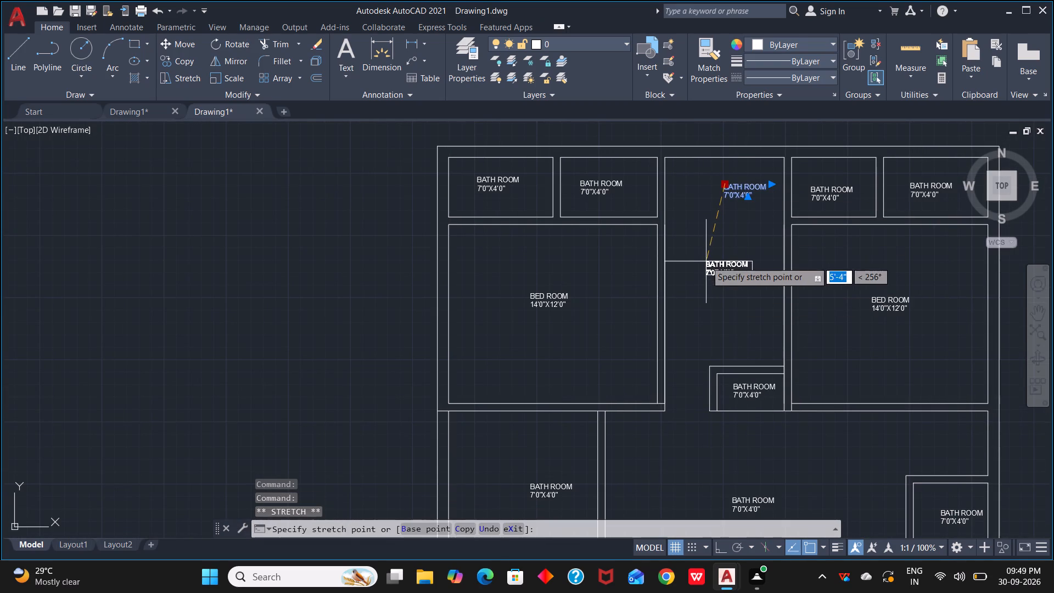
{"action": "left_click", "coordinate": [706, 261]}
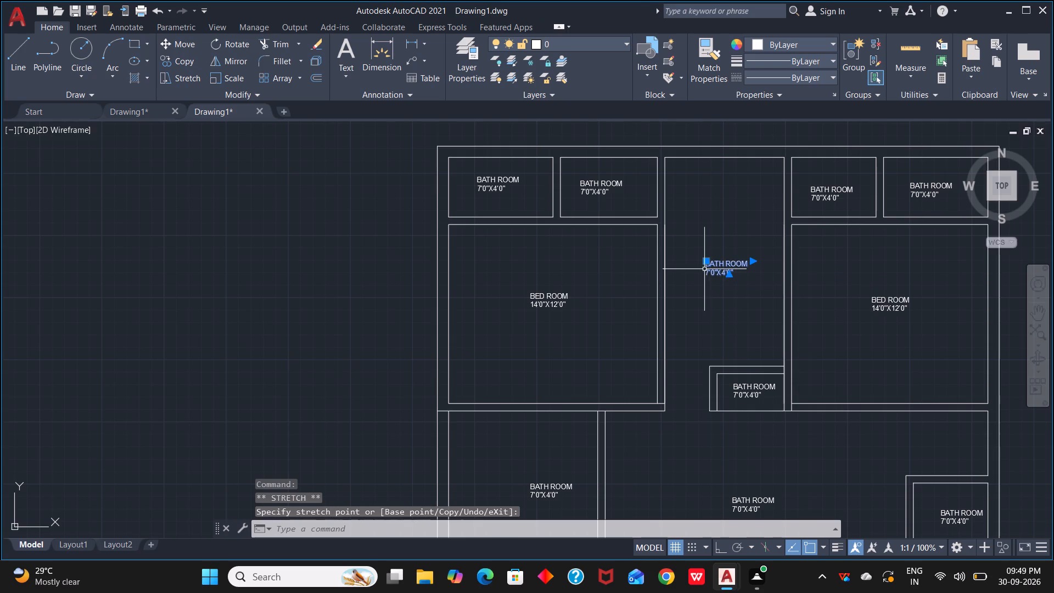
{"action": "key", "text": "Escape"}
Rotate the top central room's BATH ROOM label to 270° with Ortho on, so it reads vertically.
{"action": "key", "text": "r"}
{"action": "type", "text": "O"}
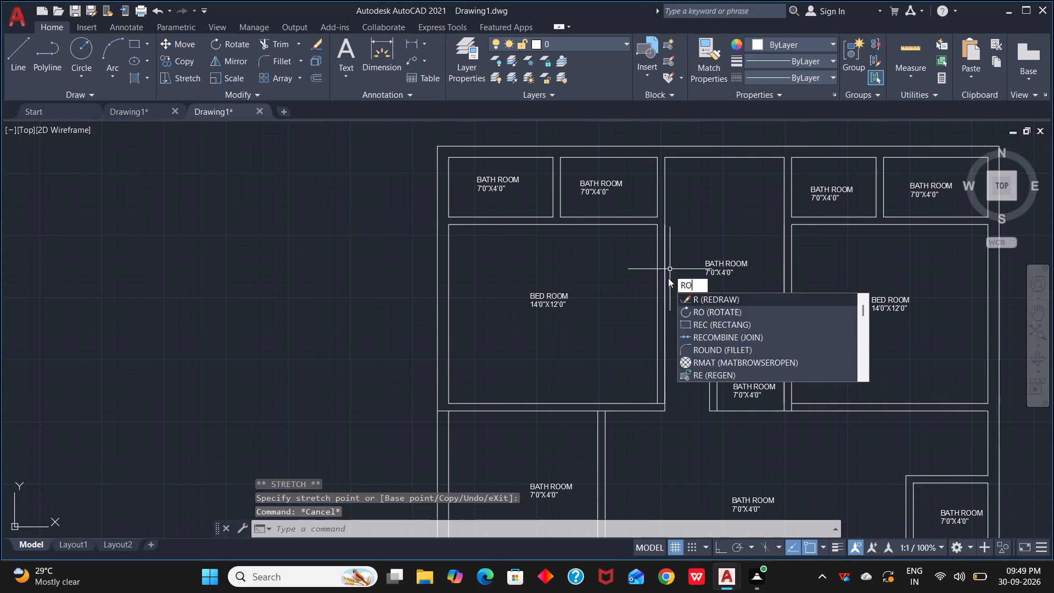
{"action": "key", "text": "space"}
{"action": "key", "text": "F8"}
{"action": "left_click", "coordinate": [709, 255]}
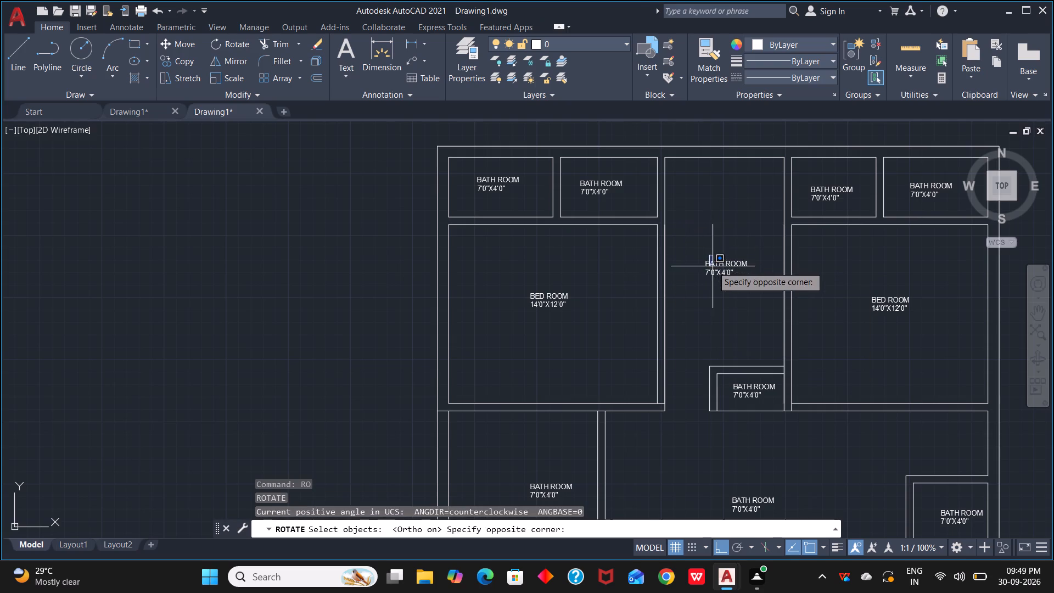
{"action": "left_click", "coordinate": [713, 266]}
{"action": "left_click", "coordinate": [713, 268]}
{"action": "key", "text": "space"}
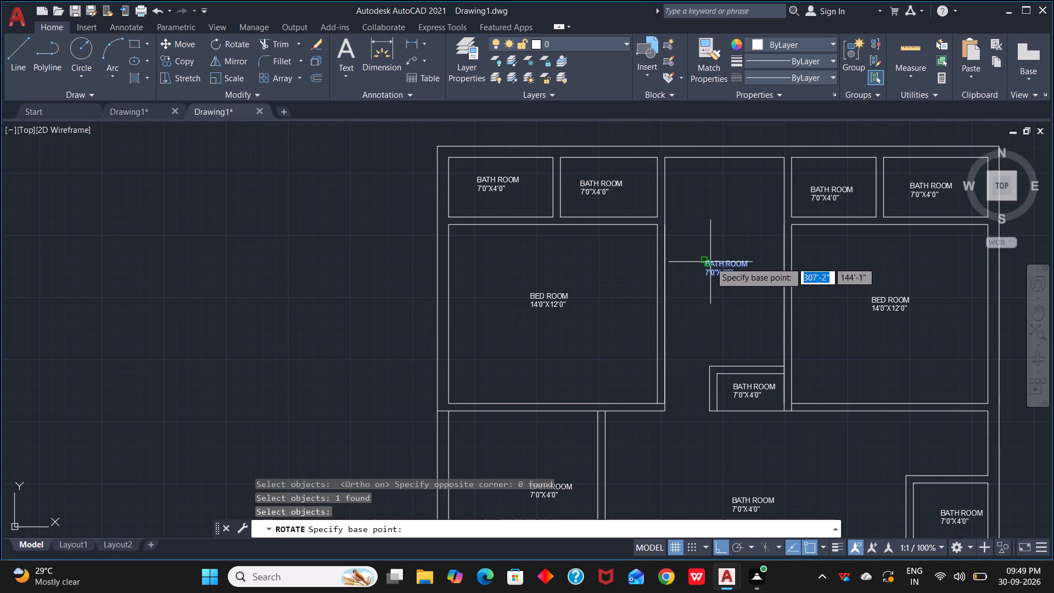
{"action": "left_click", "coordinate": [710, 262]}
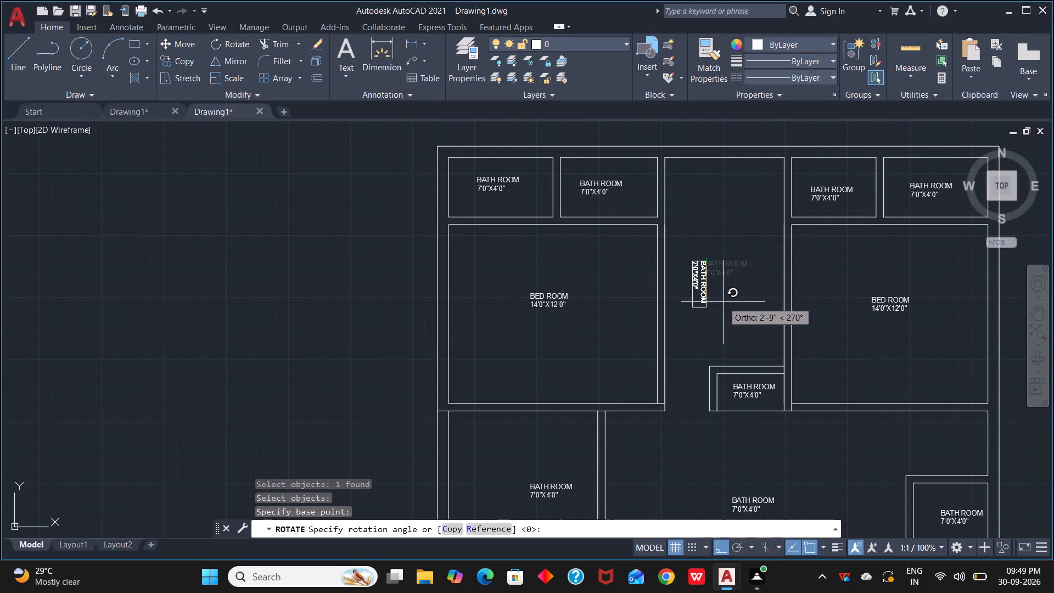
{"action": "left_click", "coordinate": [723, 302]}
Shift the vertical BATH ROOM label horizontally to the right, near the centre of the room between the two bedrooms.
{"action": "left_click", "coordinate": [708, 282]}
{"action": "left_click_drag", "start_coordinate": [705, 258], "coordinate": [708, 258]}
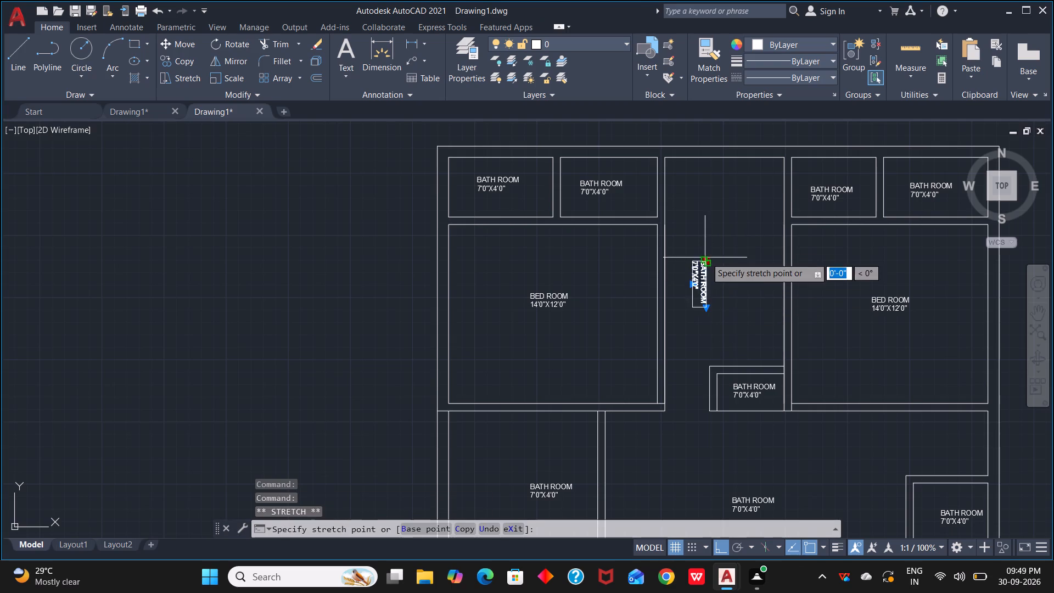
{"action": "left_click_drag", "start_coordinate": [708, 258], "coordinate": [735, 252]}
{"action": "left_click", "coordinate": [735, 252]}
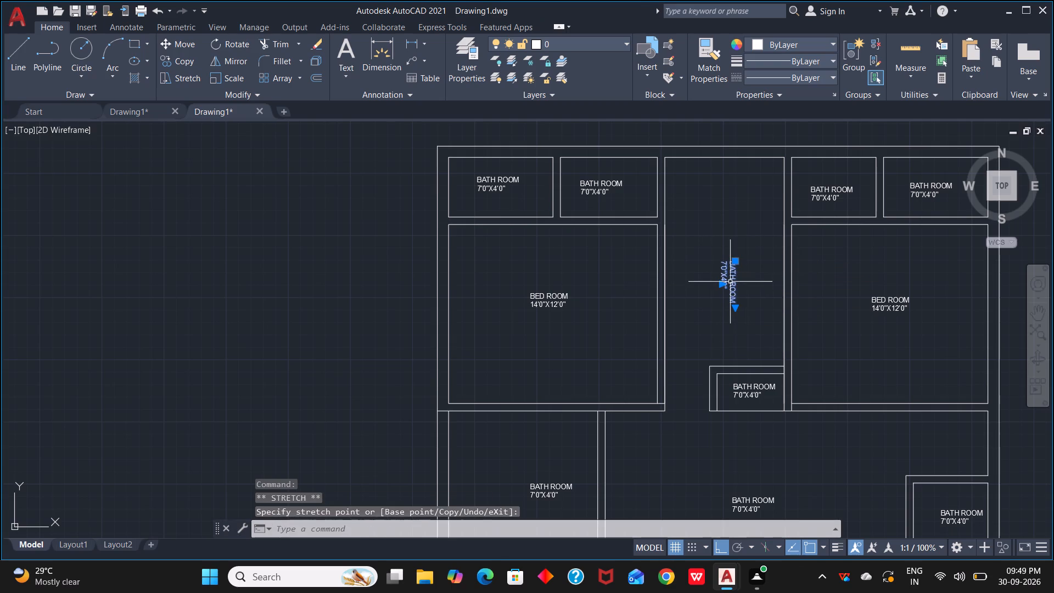
{"action": "key", "text": "Escape"}
Replace the name in the vertical BATH ROOM label of the top central room with KITCHEN.
{"action": "left_click", "coordinate": [721, 276]}
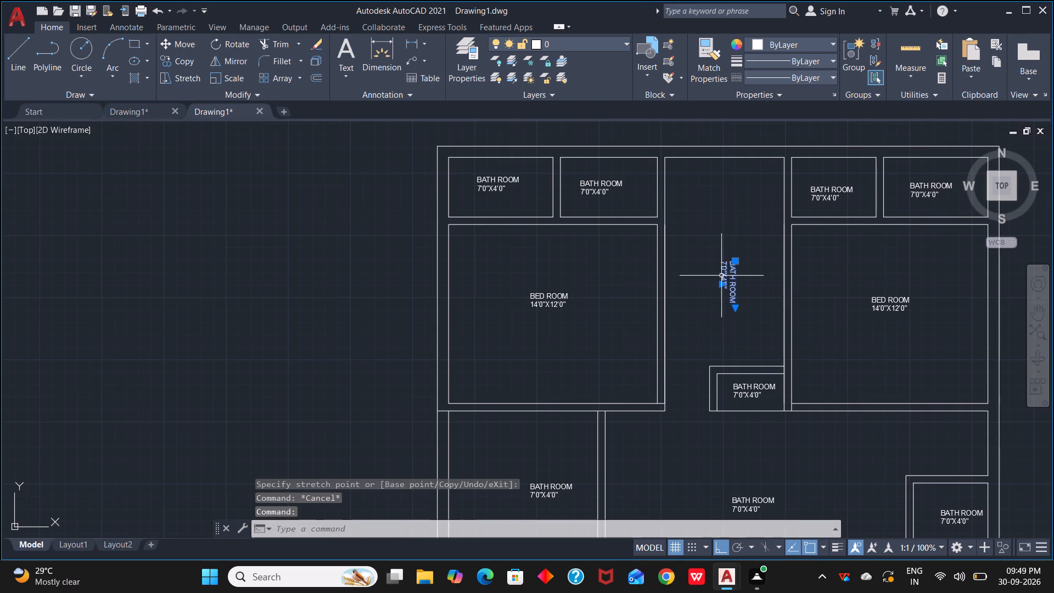
{"action": "right_click", "coordinate": [721, 276]}
{"action": "left_click", "coordinate": [775, 227]}
{"action": "left_click_drag", "start_coordinate": [777, 264], "coordinate": [738, 272]}
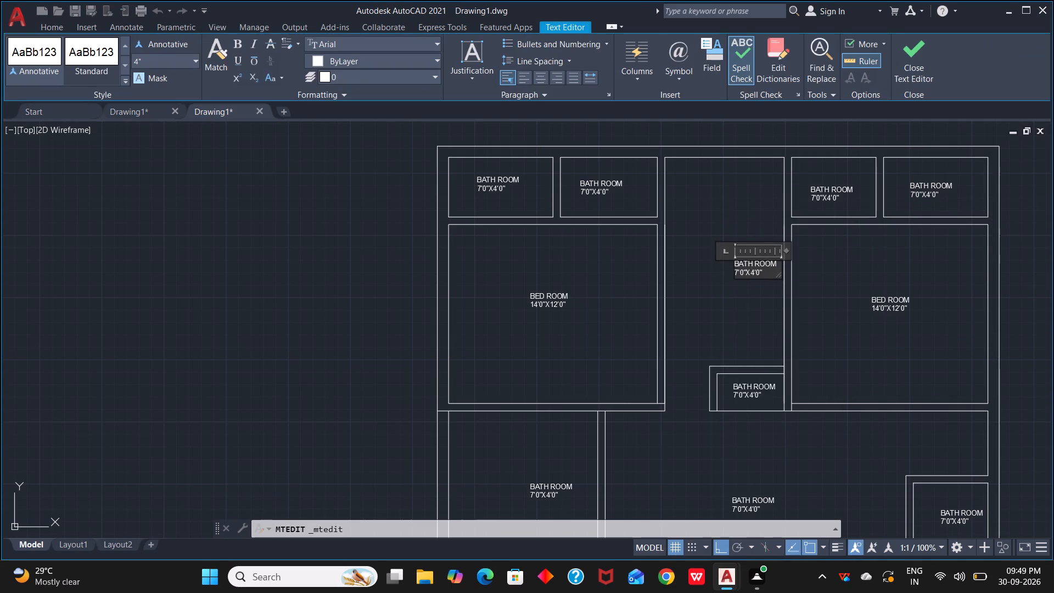
{"action": "left_click_drag", "start_coordinate": [738, 272], "coordinate": [731, 257]}
{"action": "key", "text": "BackSpace"}
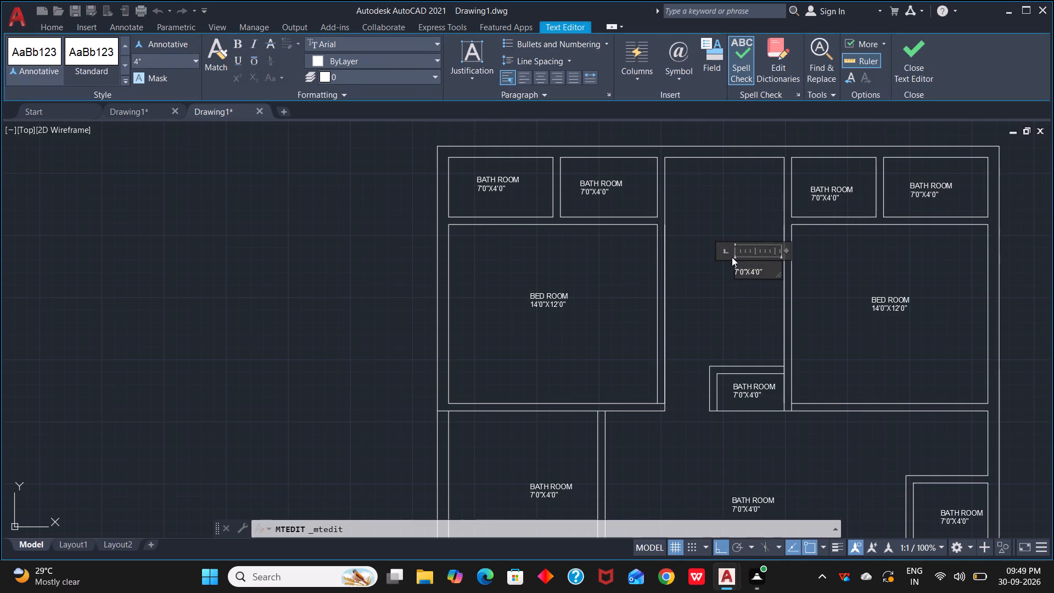
{"action": "type", "text": "KITCHEN"}
Set the size line of the KITCHEN label to 14'0"X8'0" and finish the text edit.
{"action": "scroll", "coordinate": [763, 266], "scroll_direction": "up", "scroll_amount": 3}
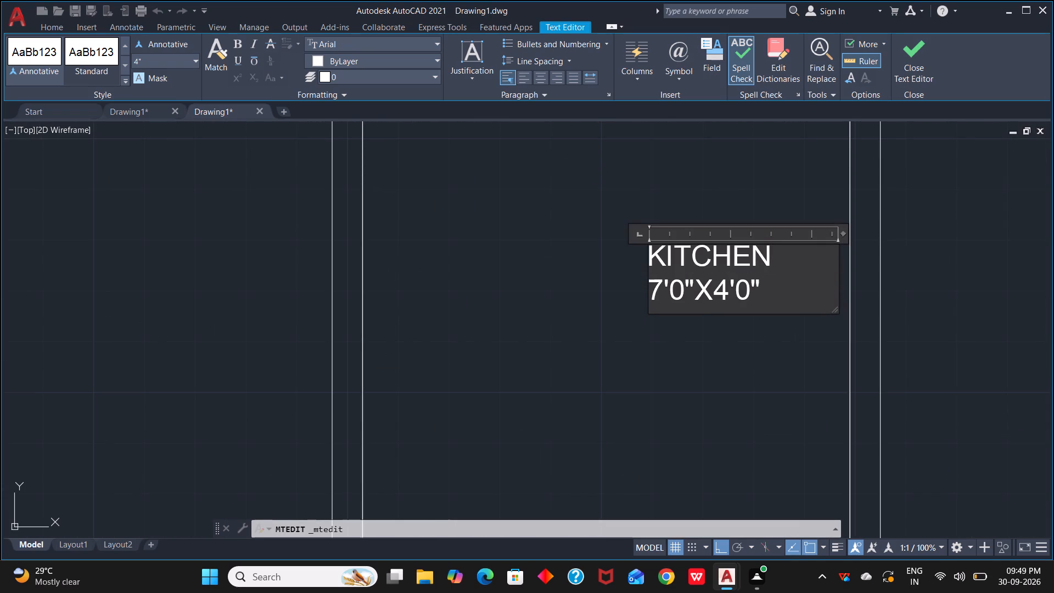
{"action": "left_click", "coordinate": [726, 288]}
{"action": "key", "text": "BackSpace"}
{"action": "key", "text": "8"}
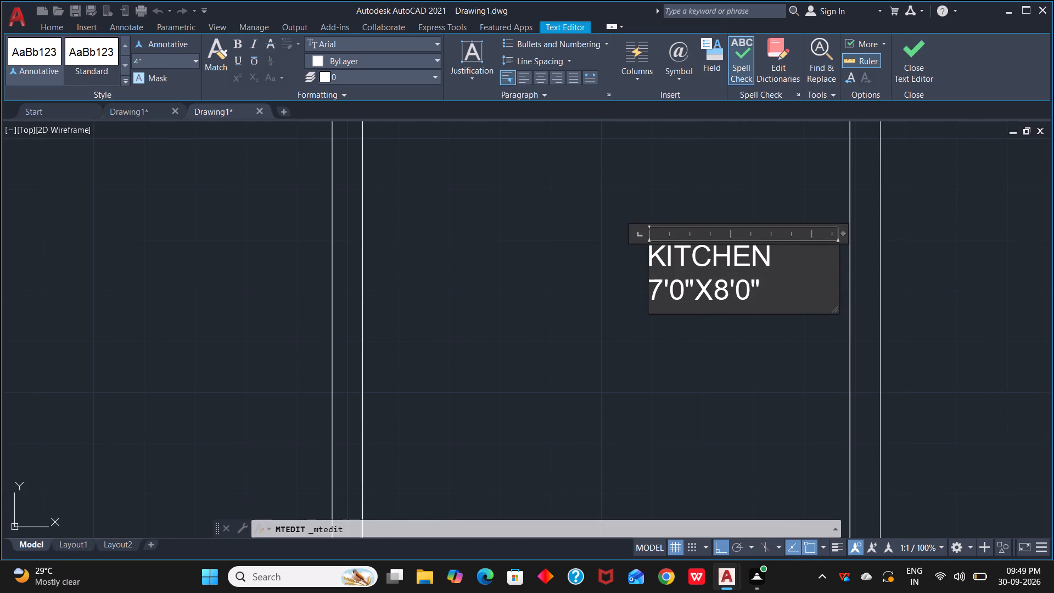
{"action": "left_click", "coordinate": [663, 285]}
{"action": "key", "text": "BackSpace"}
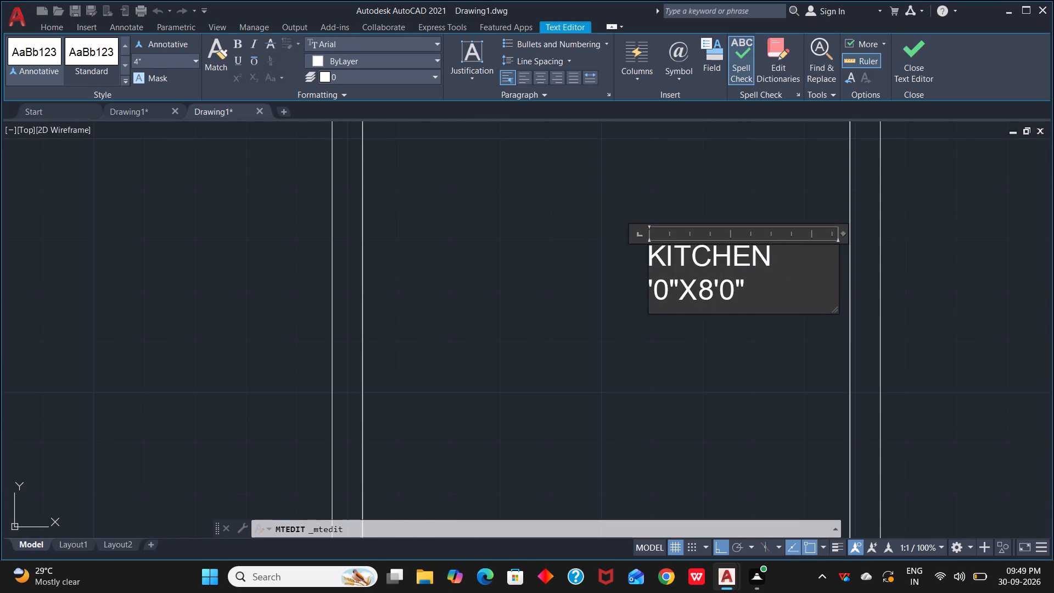
{"action": "type", "text": "14"}
{"action": "left_click", "coordinate": [667, 340]}
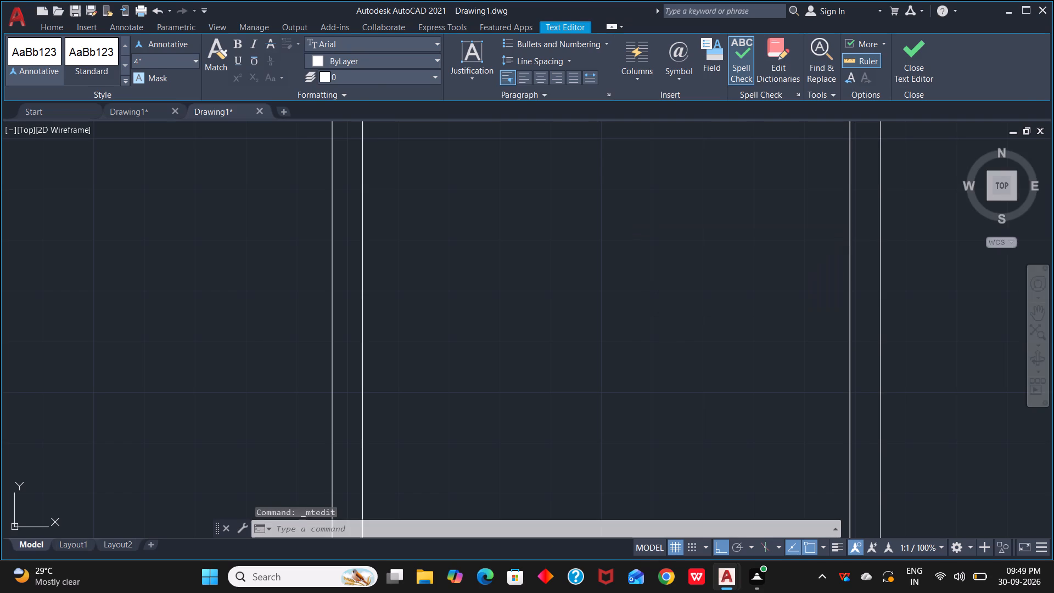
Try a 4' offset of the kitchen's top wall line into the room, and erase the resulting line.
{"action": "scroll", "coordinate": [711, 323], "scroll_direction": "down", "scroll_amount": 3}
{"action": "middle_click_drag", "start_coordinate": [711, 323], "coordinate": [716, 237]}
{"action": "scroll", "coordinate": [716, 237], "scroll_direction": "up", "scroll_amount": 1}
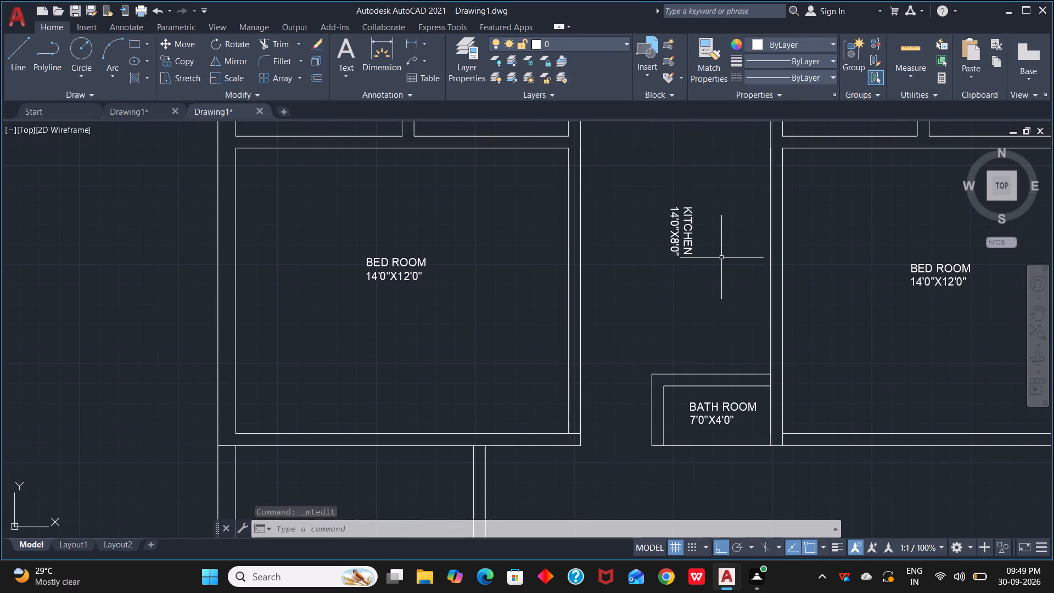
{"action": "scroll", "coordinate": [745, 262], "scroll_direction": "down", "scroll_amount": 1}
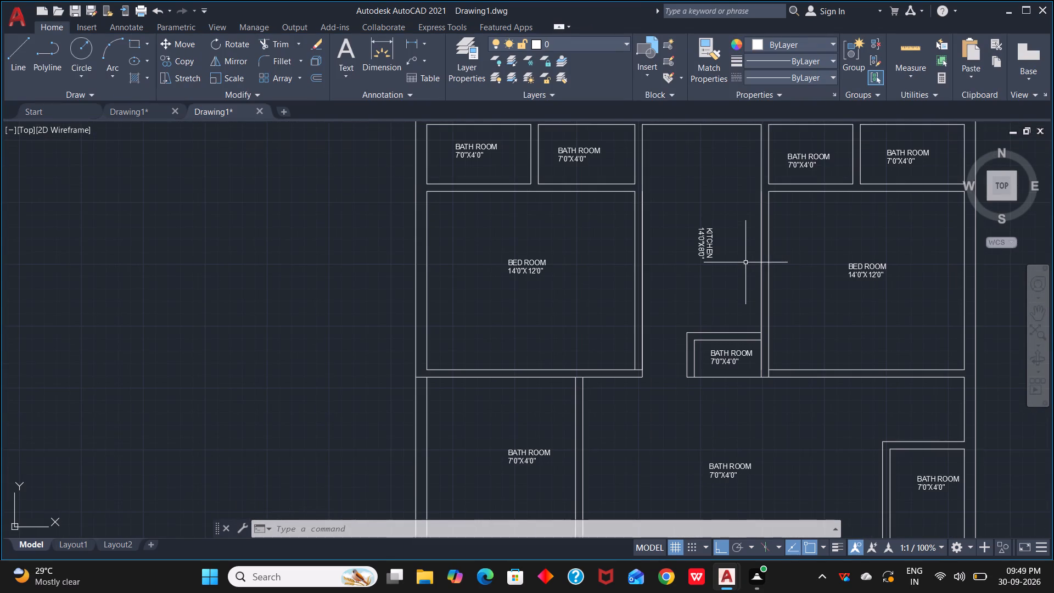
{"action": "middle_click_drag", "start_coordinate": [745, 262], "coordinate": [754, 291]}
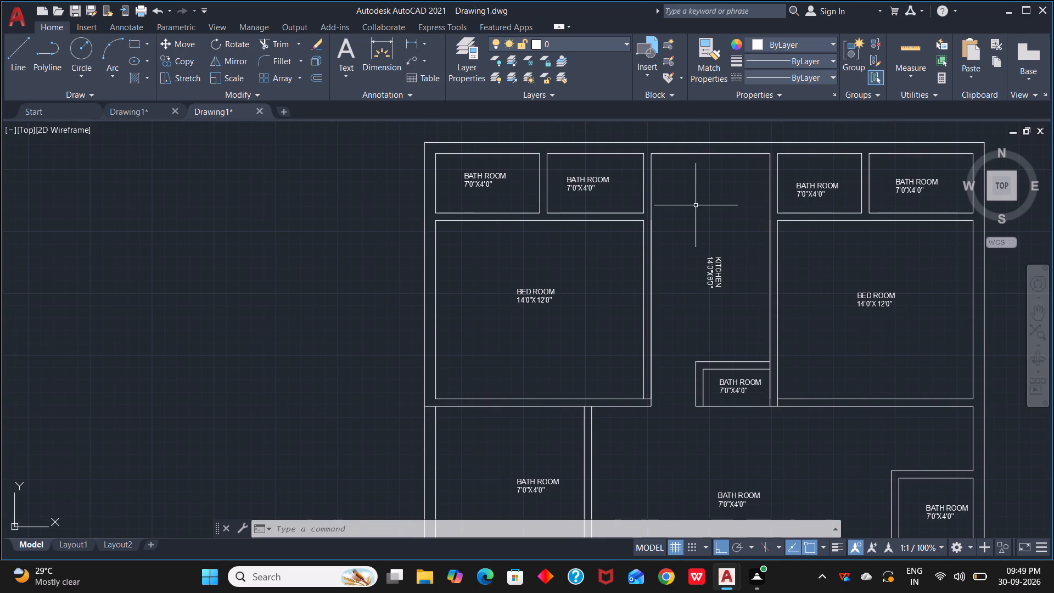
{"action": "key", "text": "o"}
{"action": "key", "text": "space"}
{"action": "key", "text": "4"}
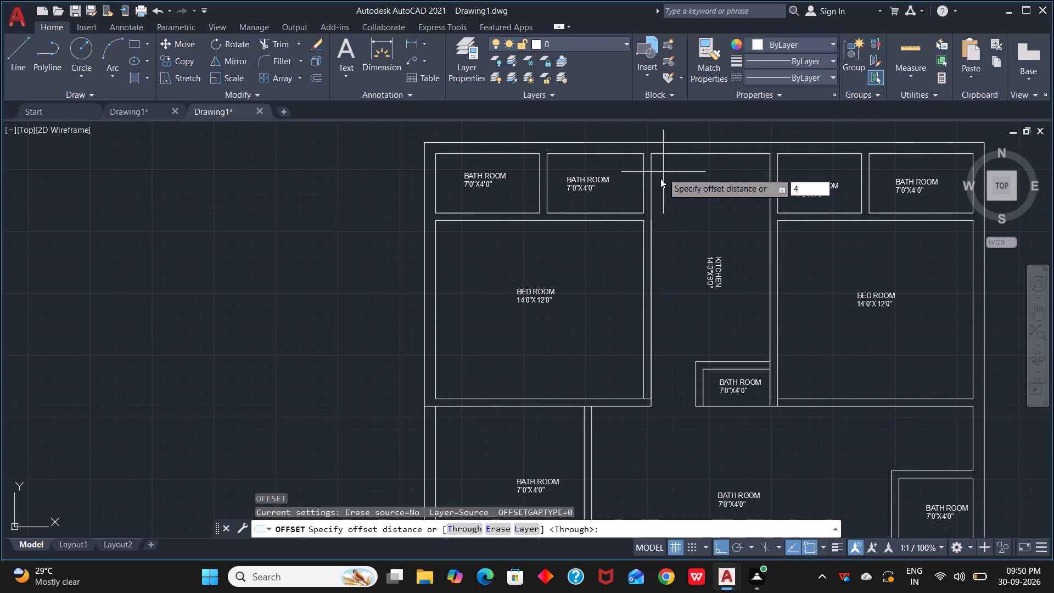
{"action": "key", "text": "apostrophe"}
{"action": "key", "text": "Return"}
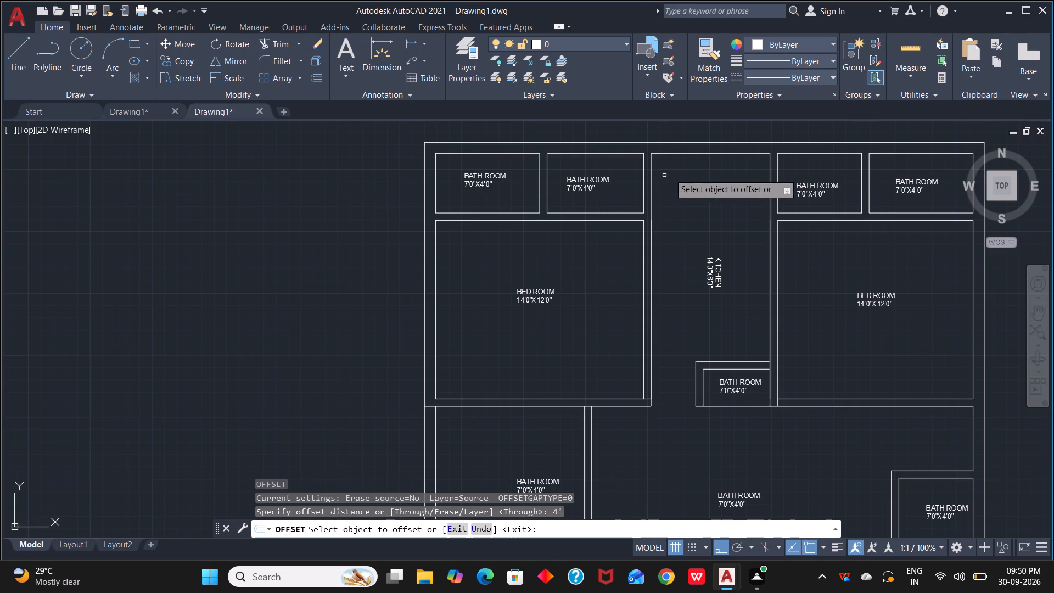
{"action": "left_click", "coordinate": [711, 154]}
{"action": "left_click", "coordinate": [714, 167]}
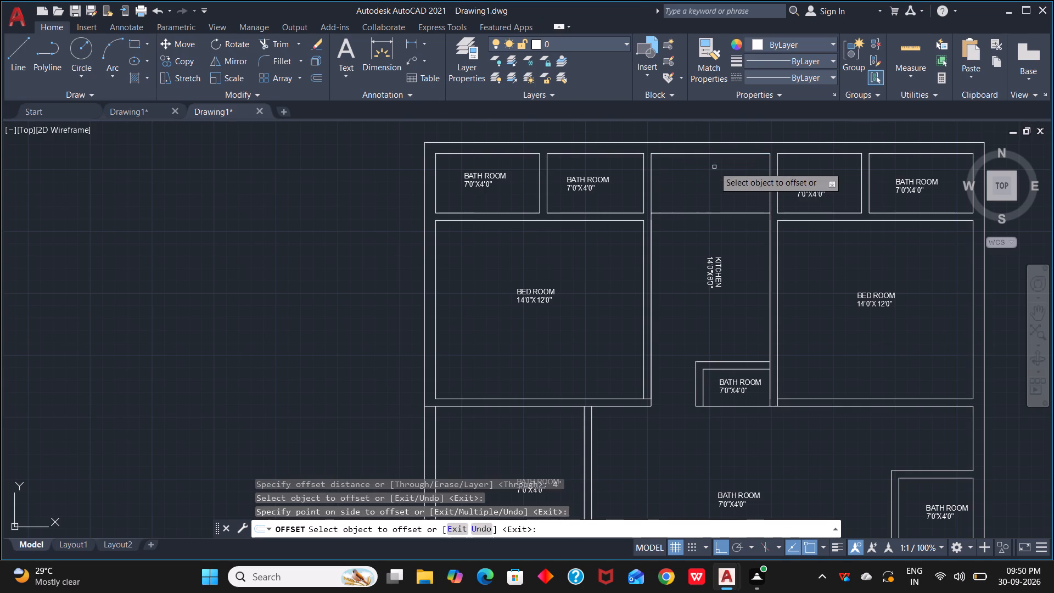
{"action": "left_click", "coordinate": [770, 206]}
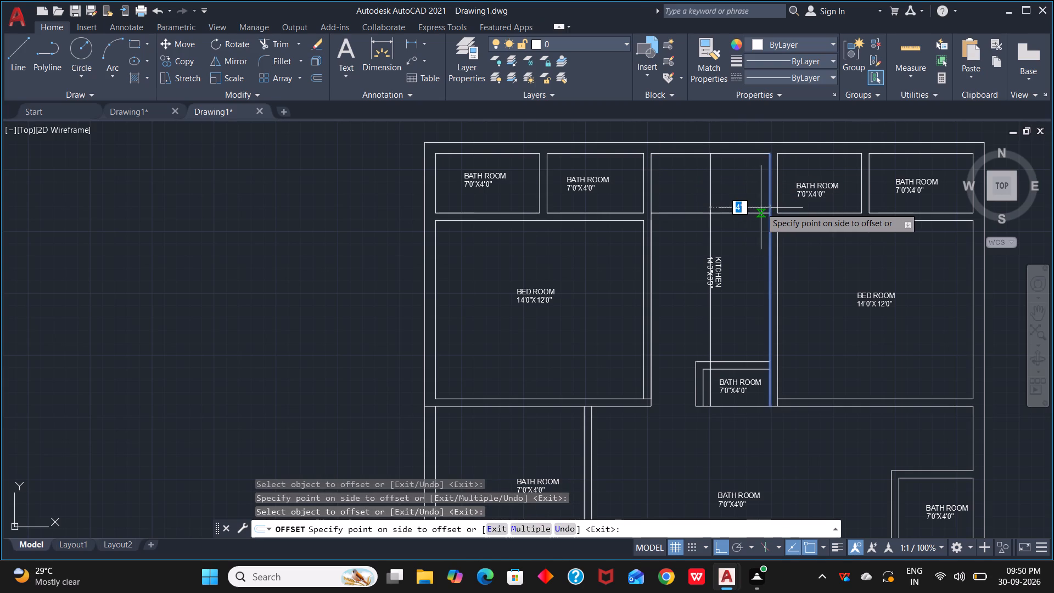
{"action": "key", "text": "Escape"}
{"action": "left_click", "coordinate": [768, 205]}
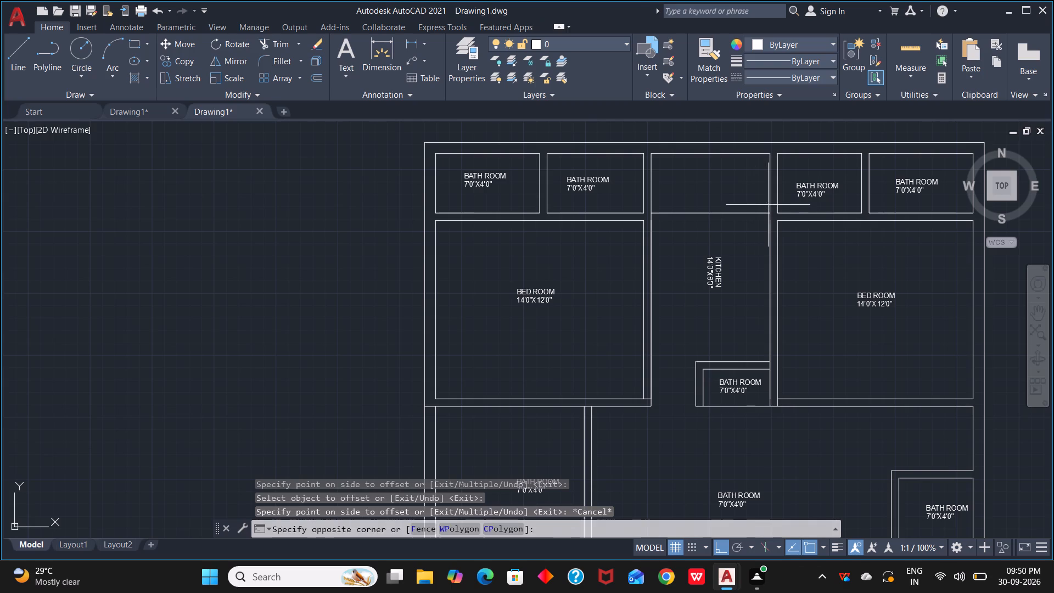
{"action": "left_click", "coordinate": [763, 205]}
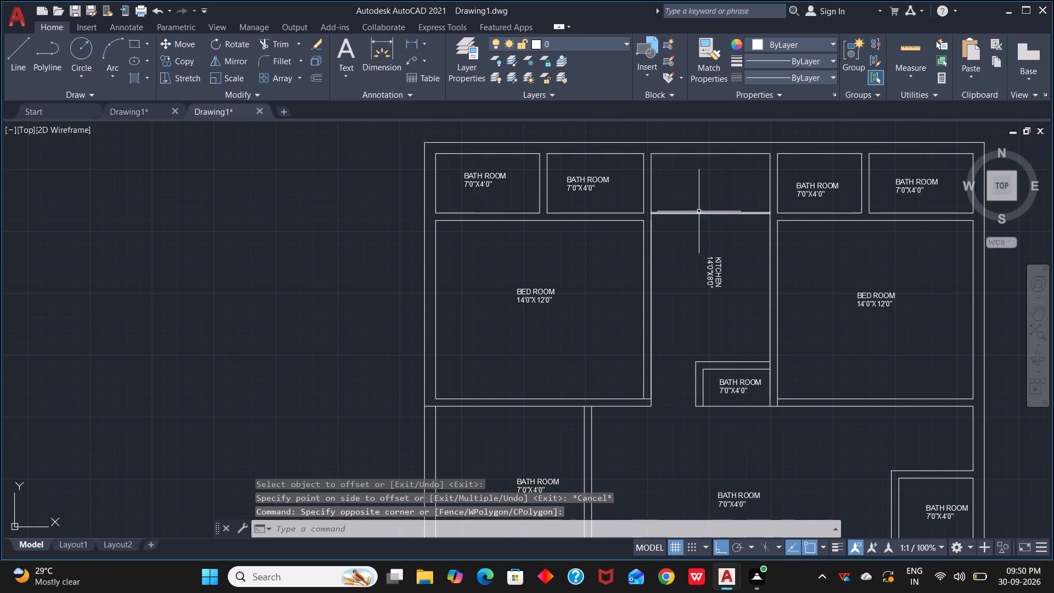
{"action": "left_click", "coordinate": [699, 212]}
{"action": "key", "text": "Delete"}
Offset the kitchen's top wall line and its right wall line 3' into the room.
{"action": "key", "text": "o"}
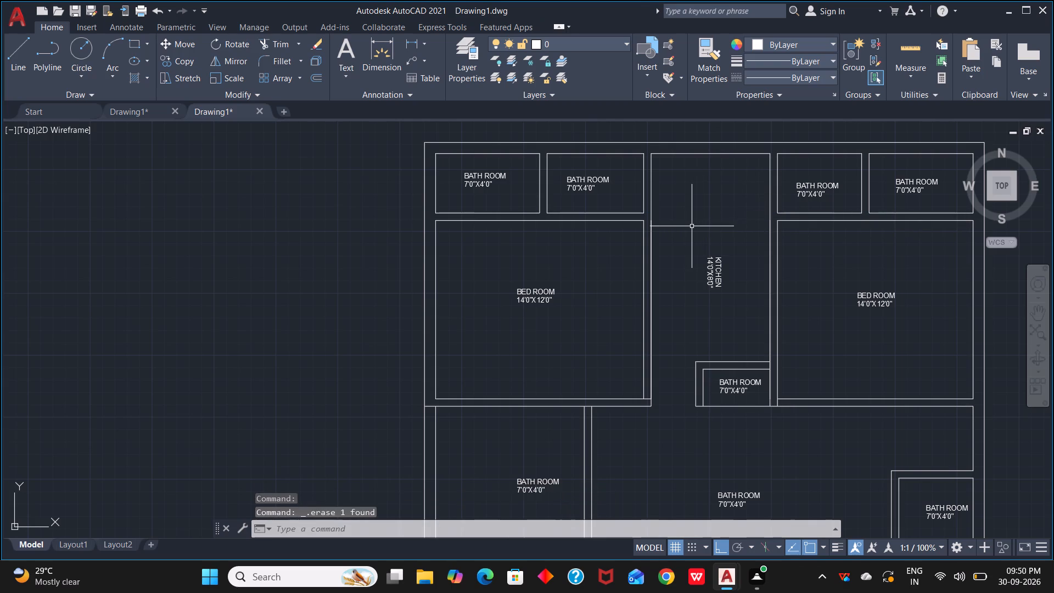
{"action": "key", "text": "space"}
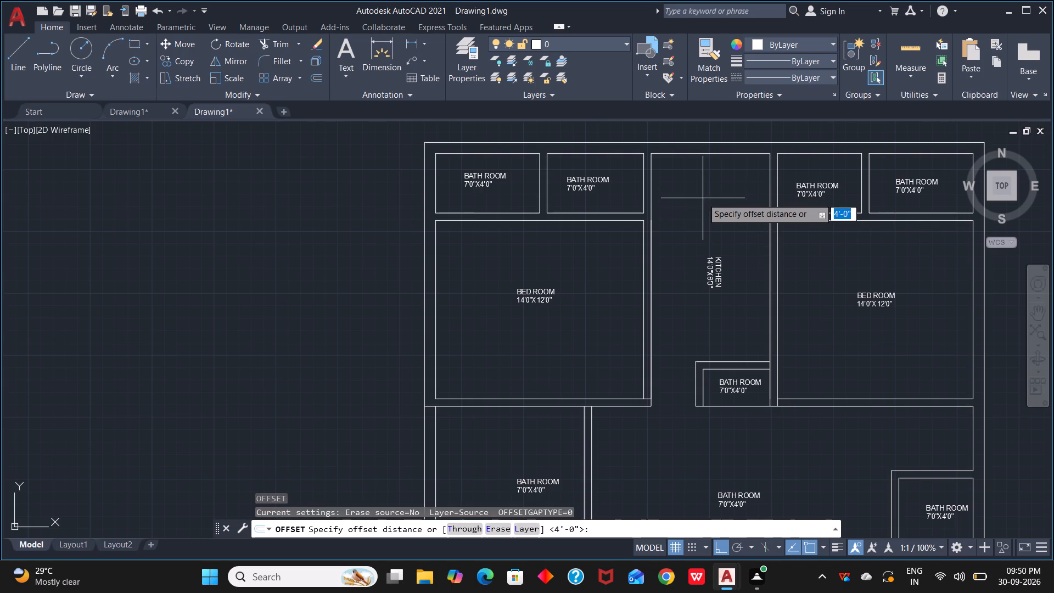
{"action": "key", "text": "3"}
{"action": "type", "text": "'"}
{"action": "key", "text": "space"}
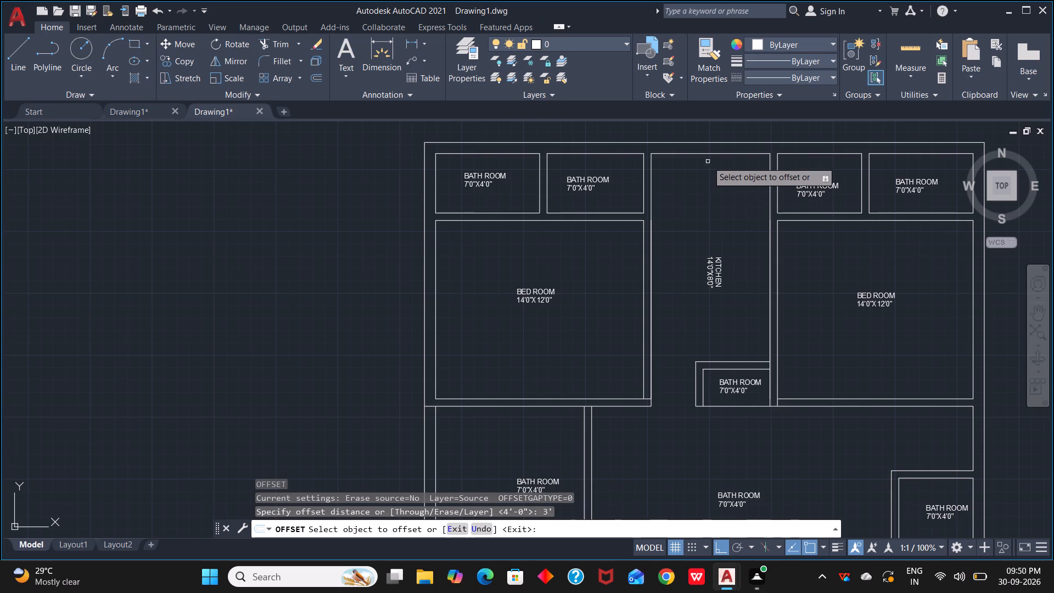
{"action": "left_click", "coordinate": [713, 155]}
{"action": "left_click", "coordinate": [710, 171]}
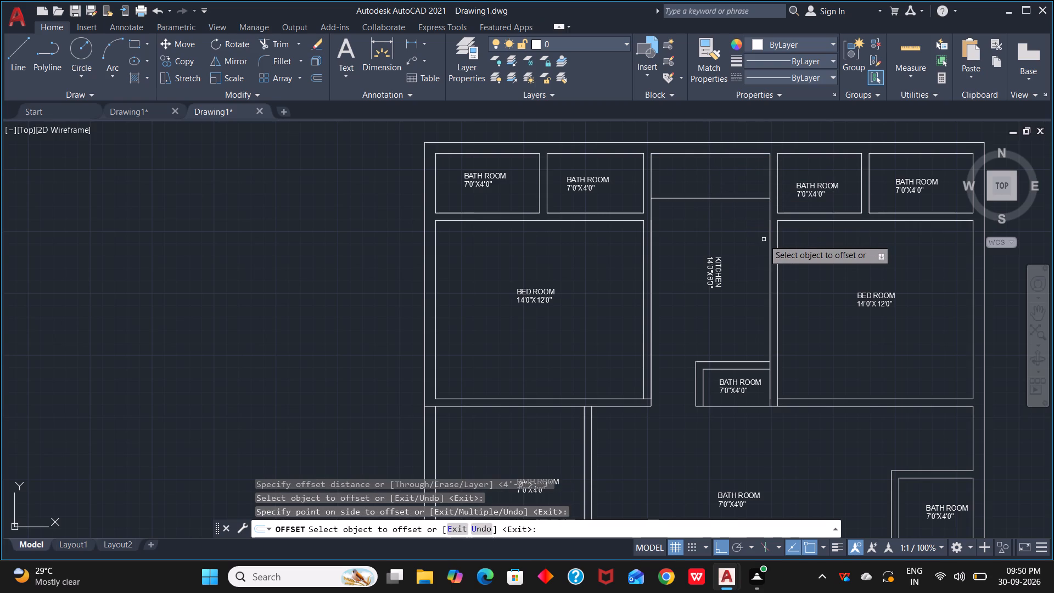
{"action": "left_click", "coordinate": [771, 235]}
{"action": "left_click", "coordinate": [744, 241]}
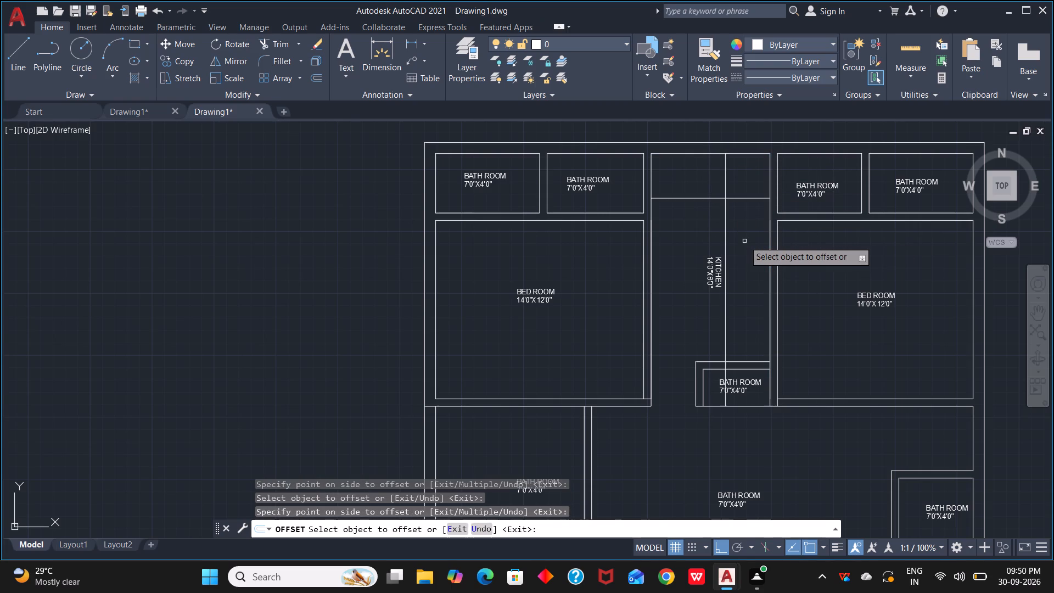
{"action": "key", "text": "Escape"}
{"action": "key", "text": "Escape"}
Trim the two offset lines to an L from the kitchen's left wall to the small bathroom's outer top wall line.
{"action": "type", "text": "TR"}
{"action": "key", "text": "space"}
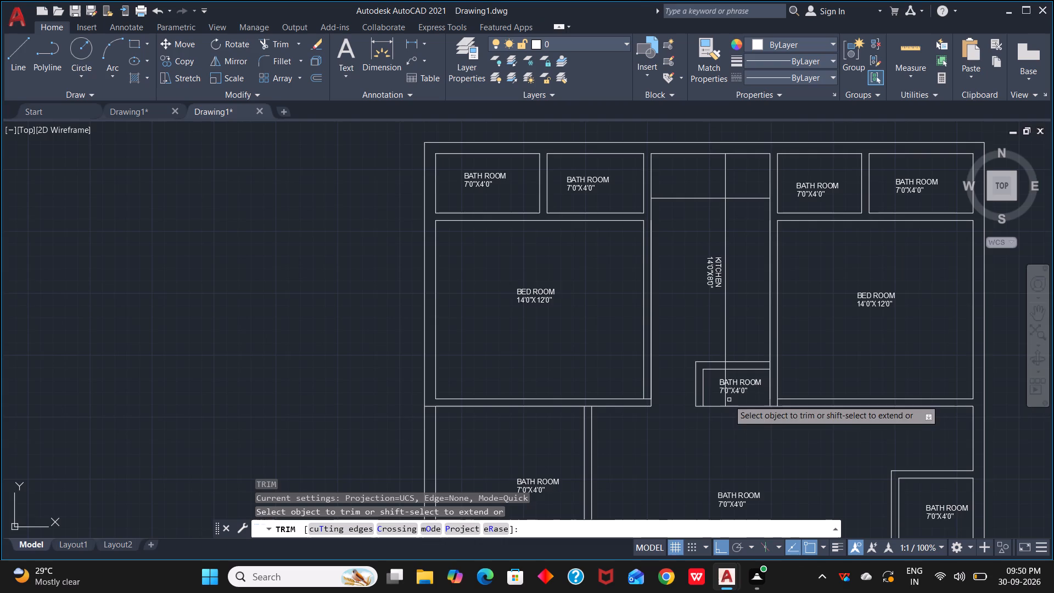
{"action": "scroll", "coordinate": [721, 382], "scroll_direction": "up", "scroll_amount": 4}
{"action": "left_click_drag", "start_coordinate": [739, 358], "coordinate": [783, 352]}
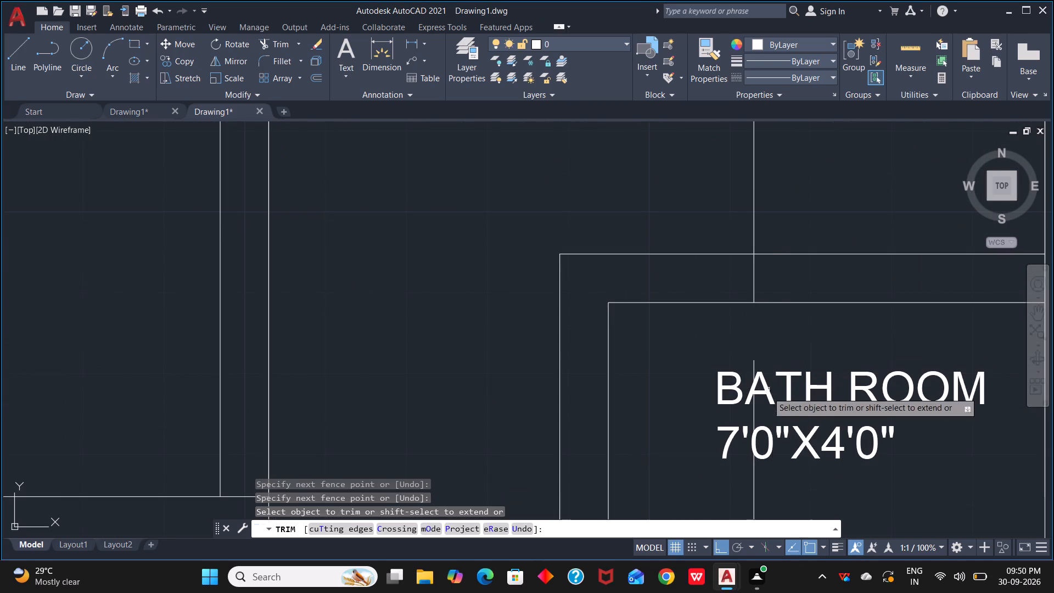
{"action": "left_click_drag", "start_coordinate": [768, 416], "coordinate": [744, 415]}
{"action": "left_click_drag", "start_coordinate": [784, 491], "coordinate": [761, 491]}
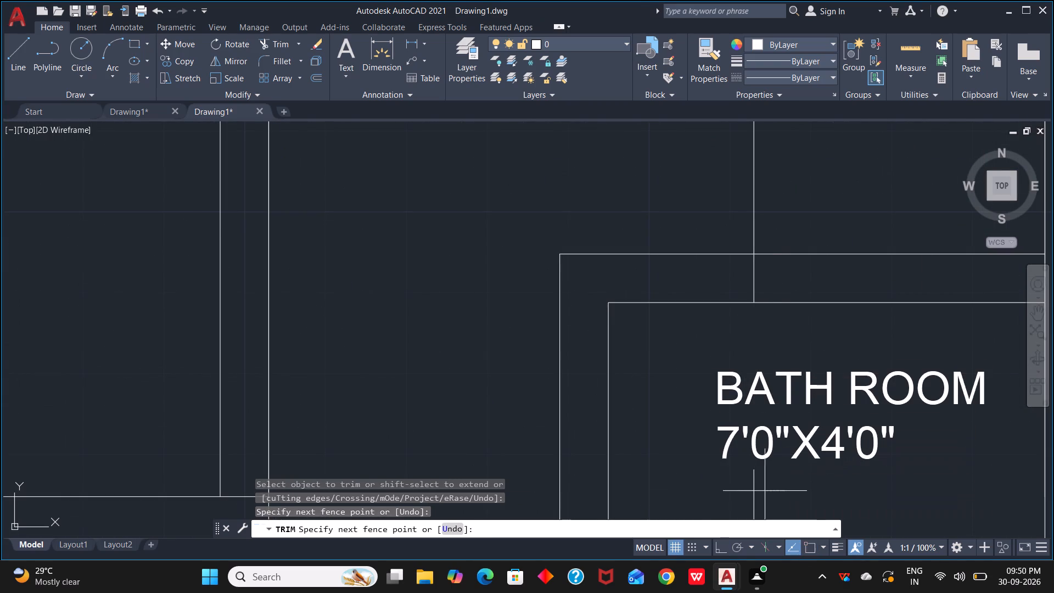
{"action": "left_click_drag", "start_coordinate": [761, 491], "coordinate": [742, 491]}
{"action": "scroll", "coordinate": [744, 452], "scroll_direction": "down", "scroll_amount": 3}
{"action": "scroll", "coordinate": [740, 389], "scroll_direction": "up", "scroll_amount": 3}
{"action": "left_click_drag", "start_coordinate": [788, 476], "coordinate": [761, 478]}
{"action": "scroll", "coordinate": [821, 335], "scroll_direction": "down", "scroll_amount": 2}
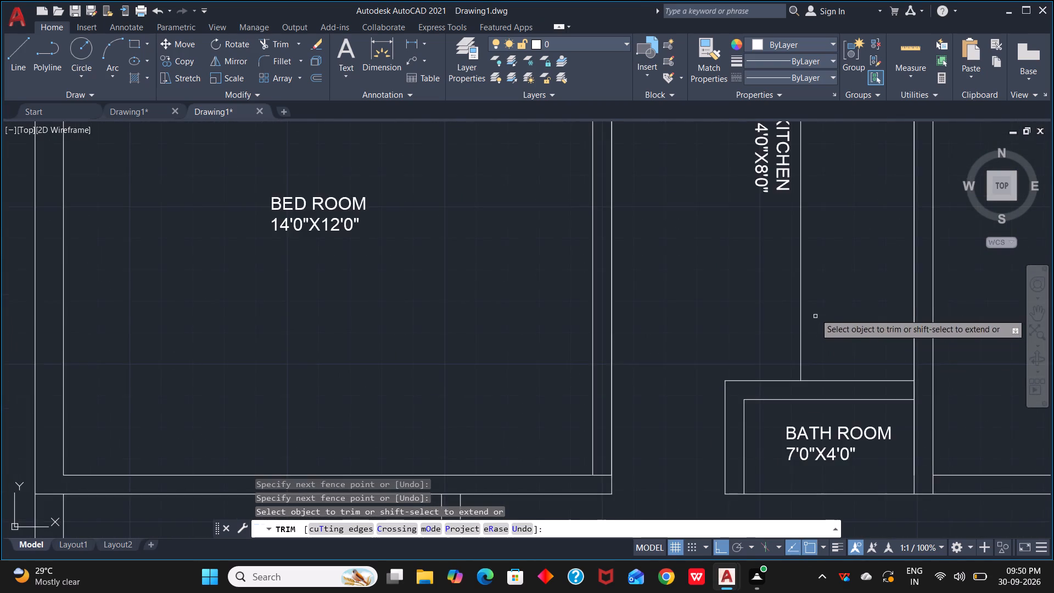
{"action": "middle_click_drag", "start_coordinate": [815, 297], "coordinate": [815, 446]}
{"action": "scroll", "coordinate": [814, 446], "scroll_direction": "down", "scroll_amount": 1}
{"action": "left_click_drag", "start_coordinate": [779, 210], "coordinate": [845, 273]}
{"action": "scroll", "coordinate": [843, 262], "scroll_direction": "down", "scroll_amount": 2}
{"action": "middle_click_drag", "start_coordinate": [843, 289], "coordinate": [843, 238]}
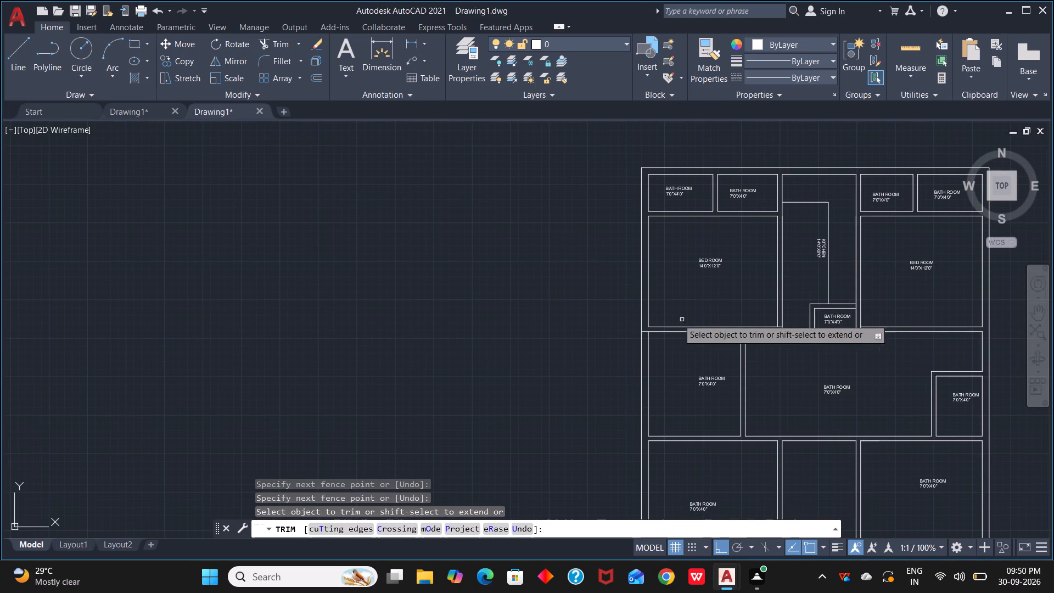
{"action": "key", "text": "Escape"}
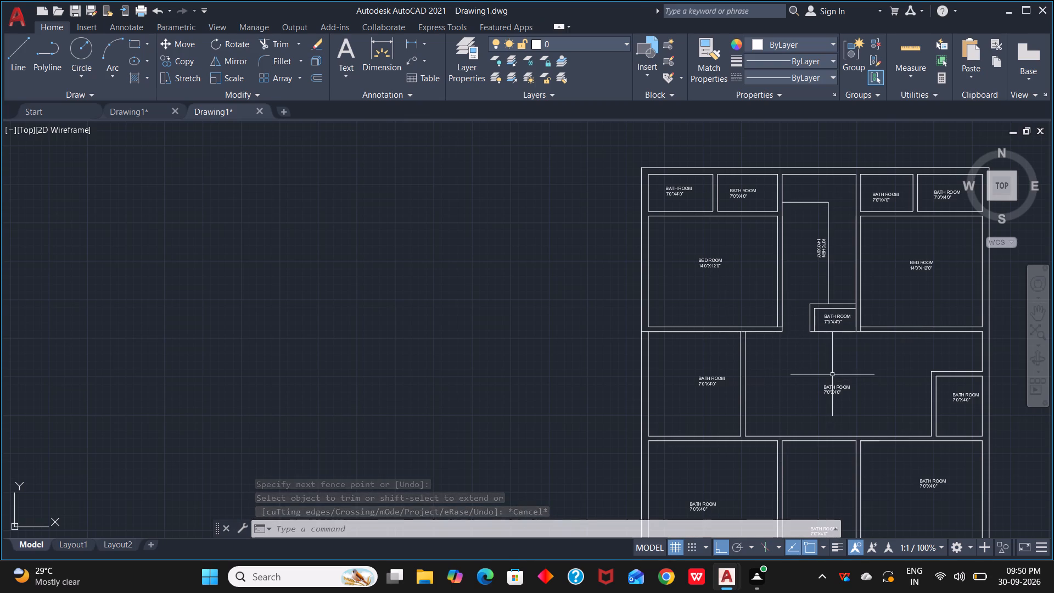
Erase both lines of the L outline inside the kitchen.
{"action": "scroll", "coordinate": [832, 374], "scroll_direction": "up", "scroll_amount": 1}
{"action": "middle_click_drag", "start_coordinate": [832, 374], "coordinate": [855, 535]}
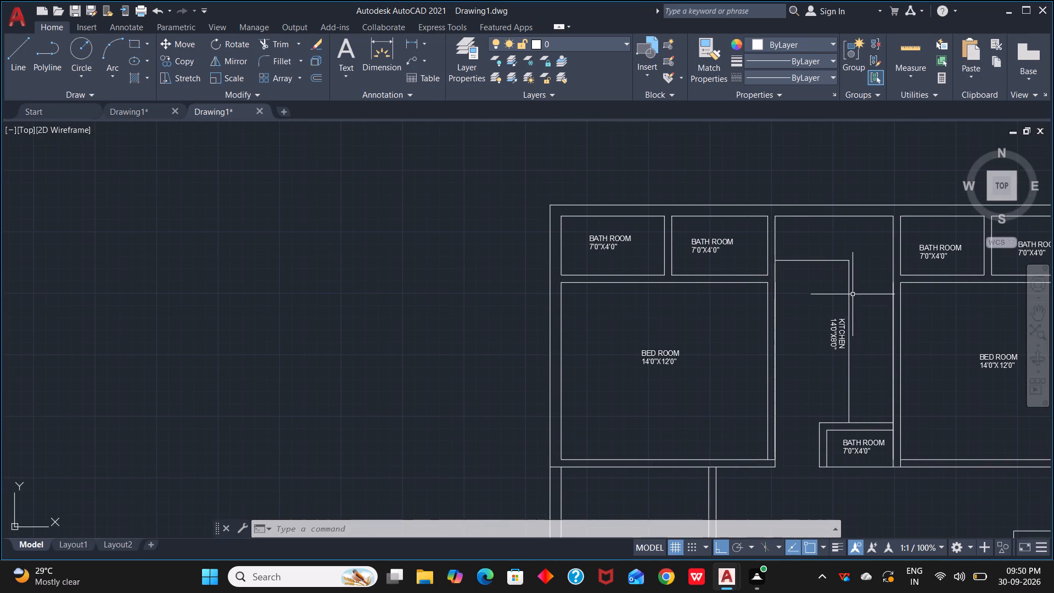
{"action": "left_click", "coordinate": [850, 295]}
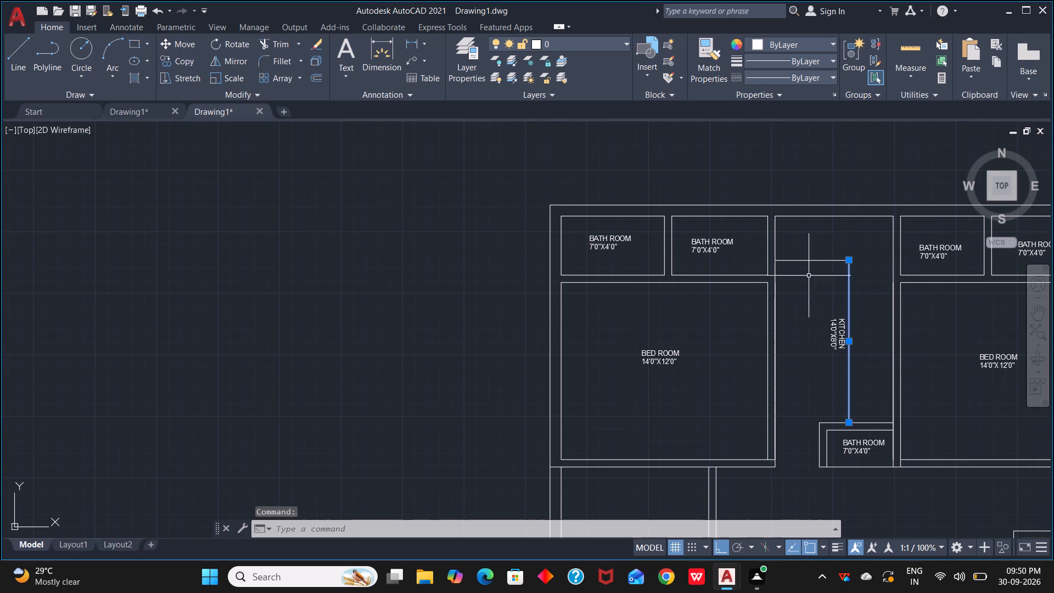
{"action": "left_click", "coordinate": [821, 260]}
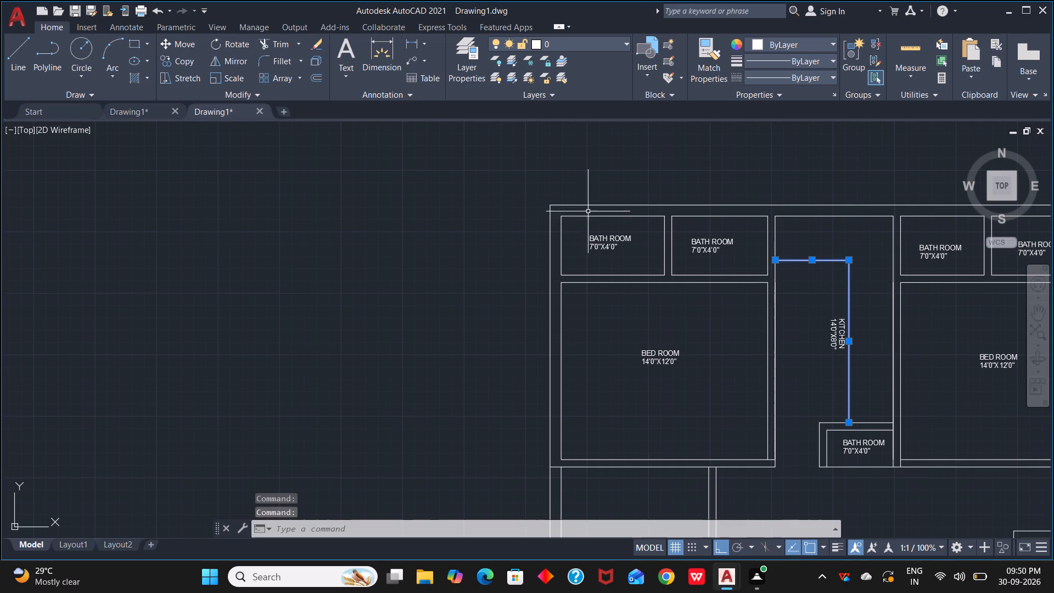
{"action": "key", "text": "Delete"}
Offset the kitchen's top wall line and its right wall line 2.5' into the room.
{"action": "key", "text": "o"}
{"action": "key", "text": "space"}
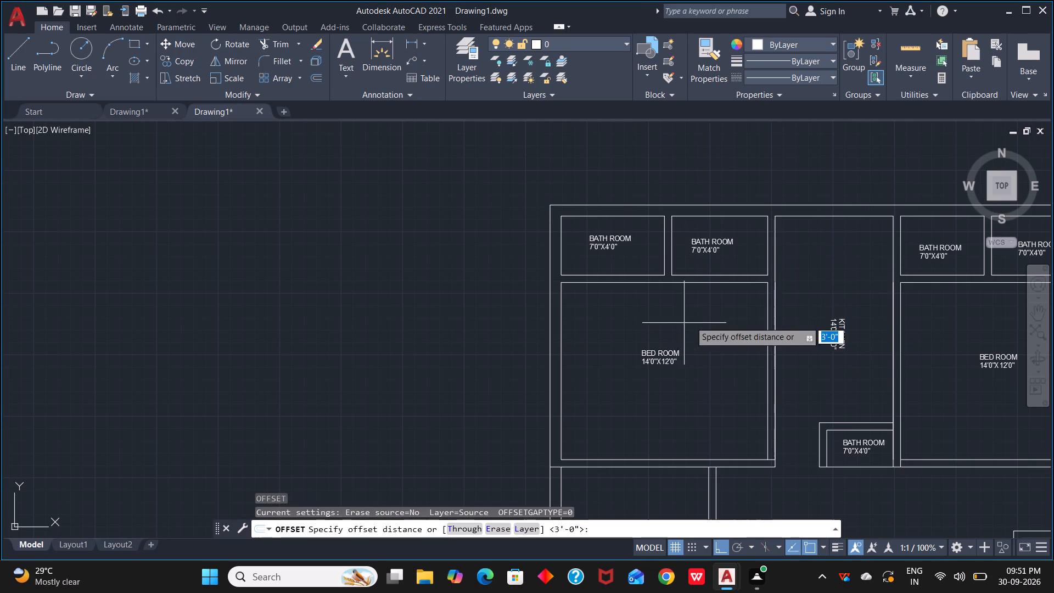
{"action": "type", "text": "2.5"}
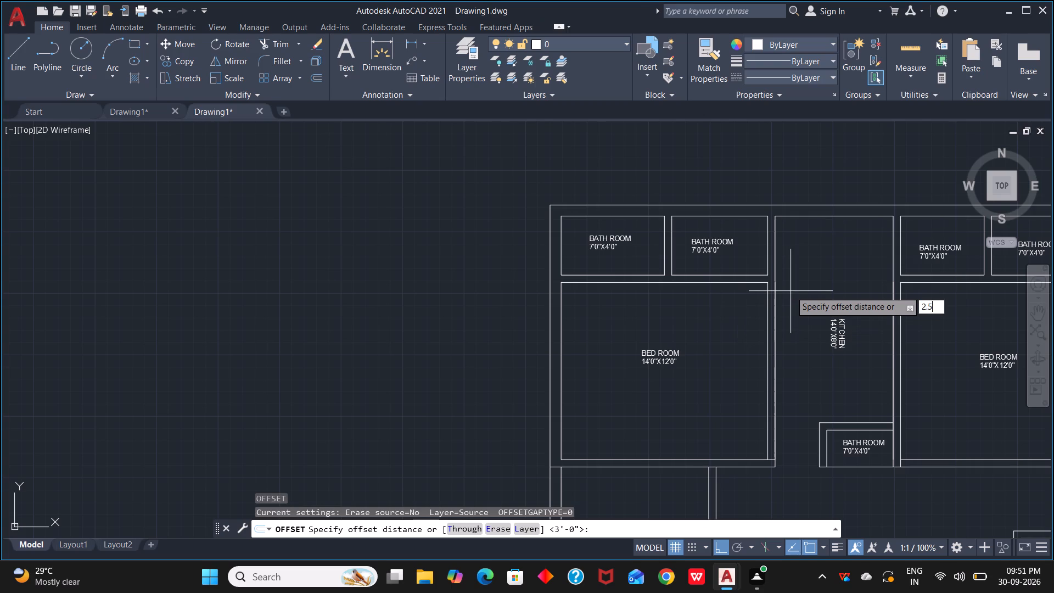
{"action": "key", "text": "apostrophe"}
{"action": "key", "text": "Return"}
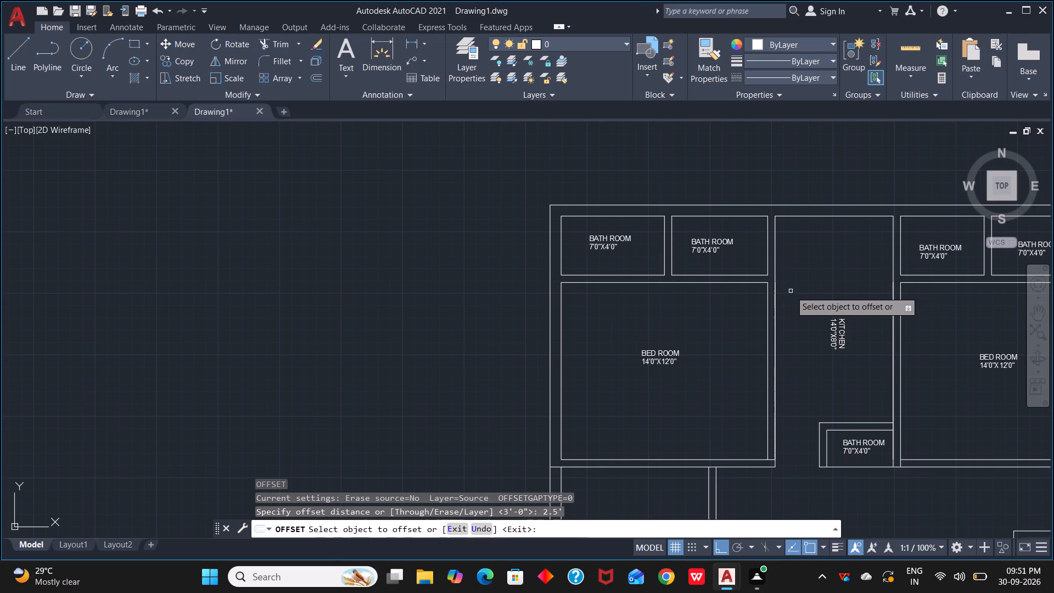
{"action": "left_click", "coordinate": [826, 215]}
{"action": "left_click", "coordinate": [833, 244]}
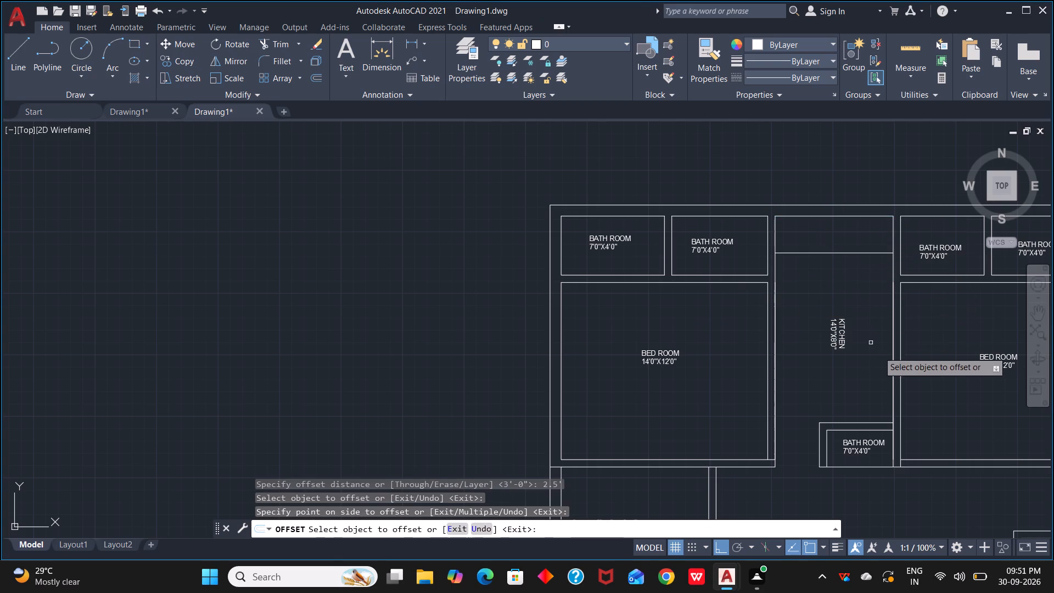
{"action": "left_click", "coordinate": [892, 351]}
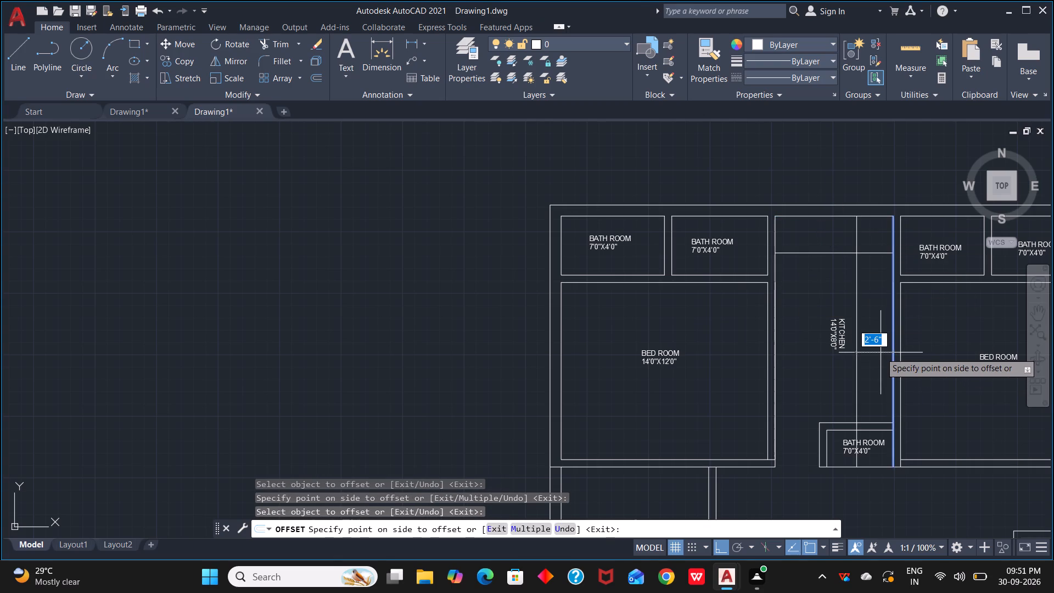
{"action": "left_click", "coordinate": [881, 353]}
{"action": "scroll", "coordinate": [849, 447], "scroll_direction": "up", "scroll_amount": 4}
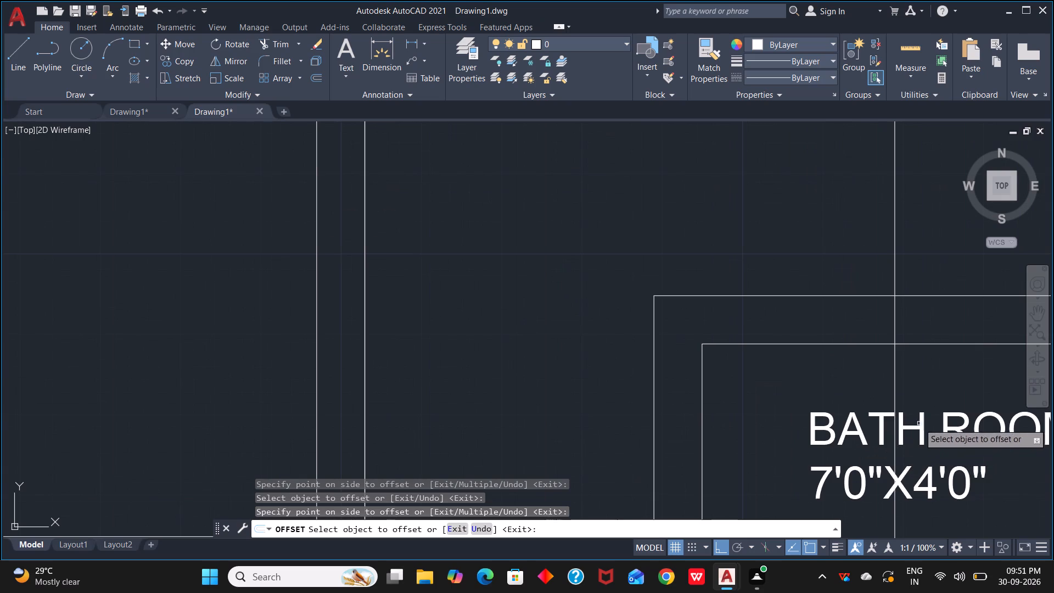
{"action": "key", "text": "Escape"}
Trim the two offset lines to an L from the kitchen's left wall to the outer top wall line of the small room below.
{"action": "key", "text": "t"}
{"action": "key", "text": "r"}
{"action": "key", "text": "space"}
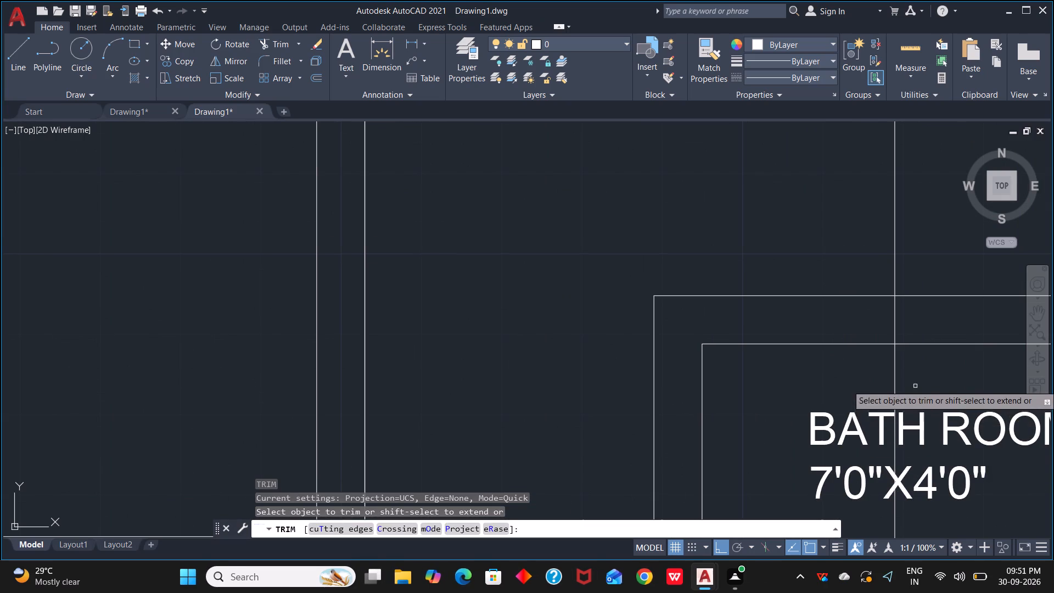
{"action": "left_click_drag", "start_coordinate": [915, 384], "coordinate": [851, 383]}
{"action": "left_click_drag", "start_coordinate": [938, 461], "coordinate": [854, 458]}
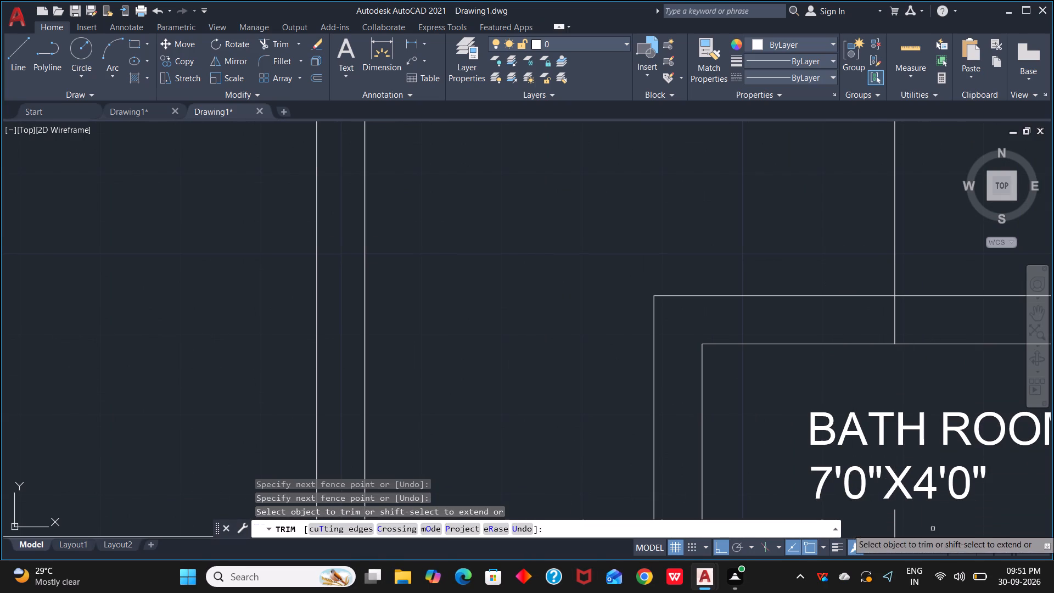
{"action": "left_click_drag", "start_coordinate": [934, 529], "coordinate": [855, 532]}
{"action": "scroll", "coordinate": [859, 524], "scroll_direction": "down", "scroll_amount": 2}
{"action": "left_click_drag", "start_coordinate": [879, 445], "coordinate": [853, 444]}
{"action": "scroll", "coordinate": [906, 340], "scroll_direction": "down", "scroll_amount": 1}
{"action": "middle_click_drag", "start_coordinate": [923, 272], "coordinate": [924, 446]}
{"action": "scroll", "coordinate": [923, 272], "scroll_direction": "down", "scroll_amount": 1}
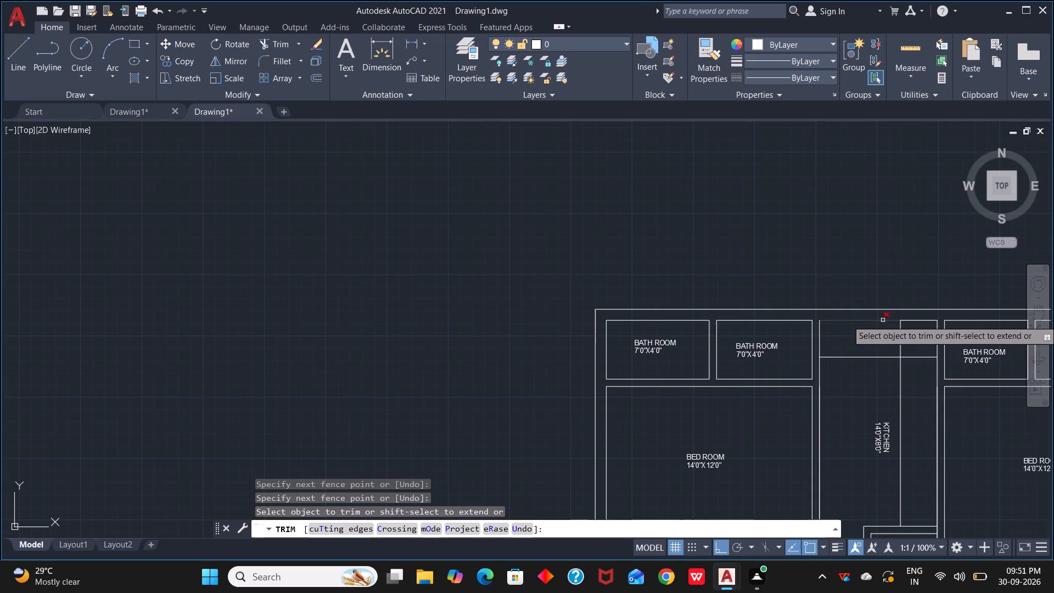
{"action": "left_click_drag", "start_coordinate": [878, 340], "coordinate": [926, 375]}
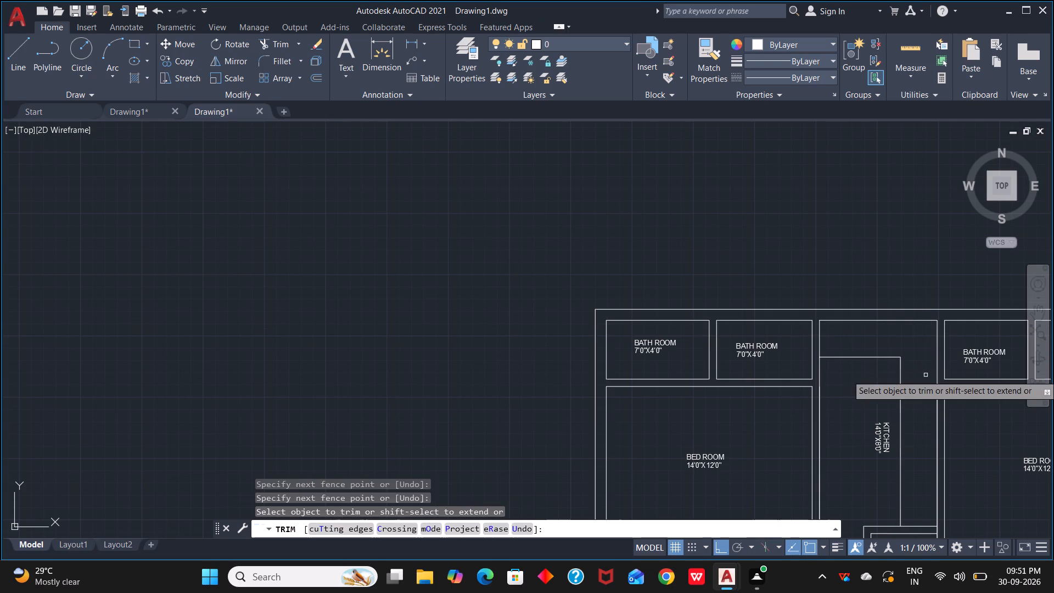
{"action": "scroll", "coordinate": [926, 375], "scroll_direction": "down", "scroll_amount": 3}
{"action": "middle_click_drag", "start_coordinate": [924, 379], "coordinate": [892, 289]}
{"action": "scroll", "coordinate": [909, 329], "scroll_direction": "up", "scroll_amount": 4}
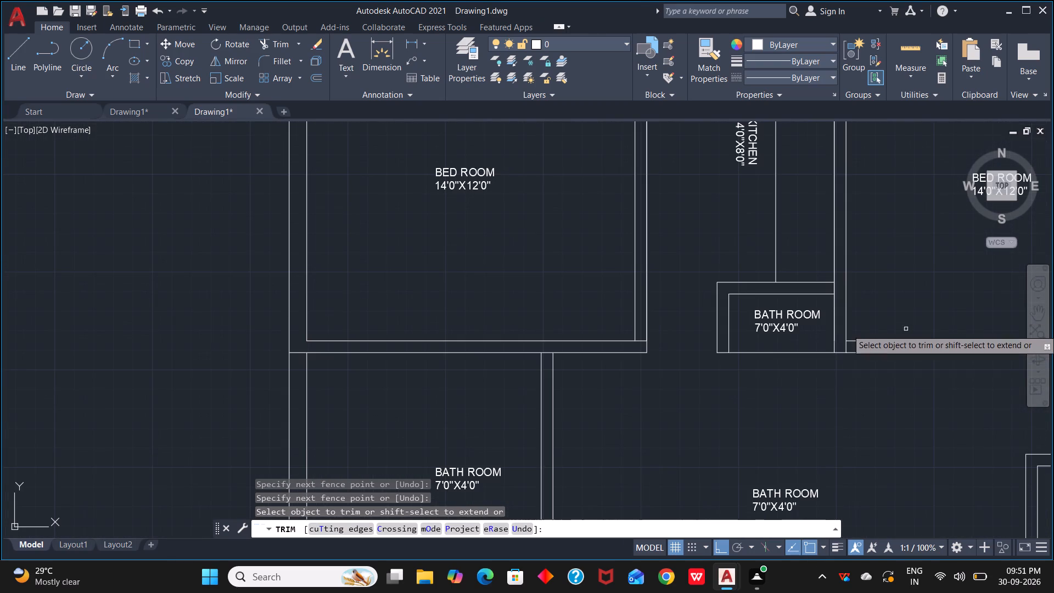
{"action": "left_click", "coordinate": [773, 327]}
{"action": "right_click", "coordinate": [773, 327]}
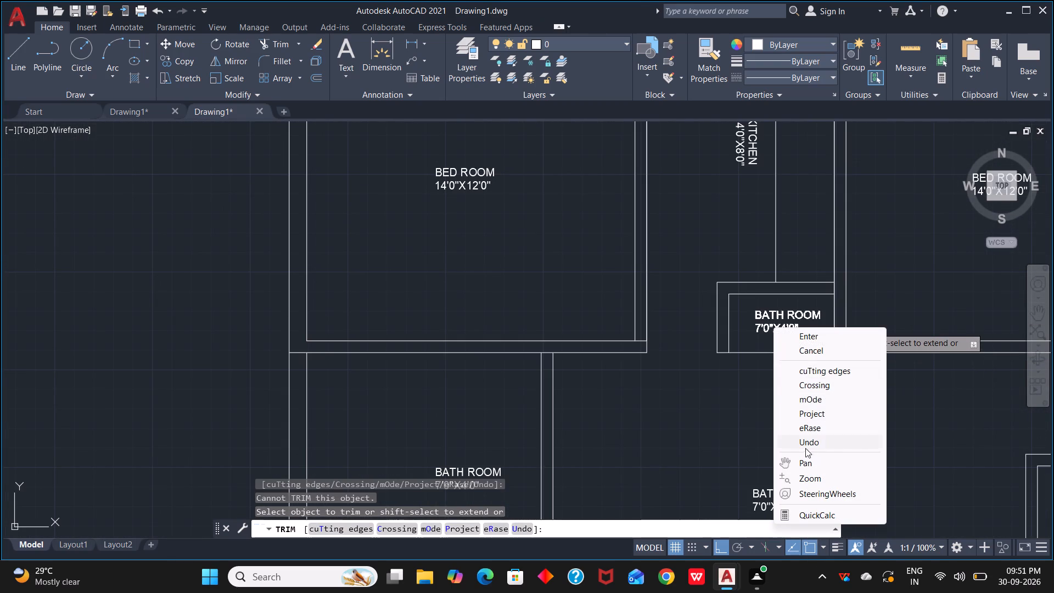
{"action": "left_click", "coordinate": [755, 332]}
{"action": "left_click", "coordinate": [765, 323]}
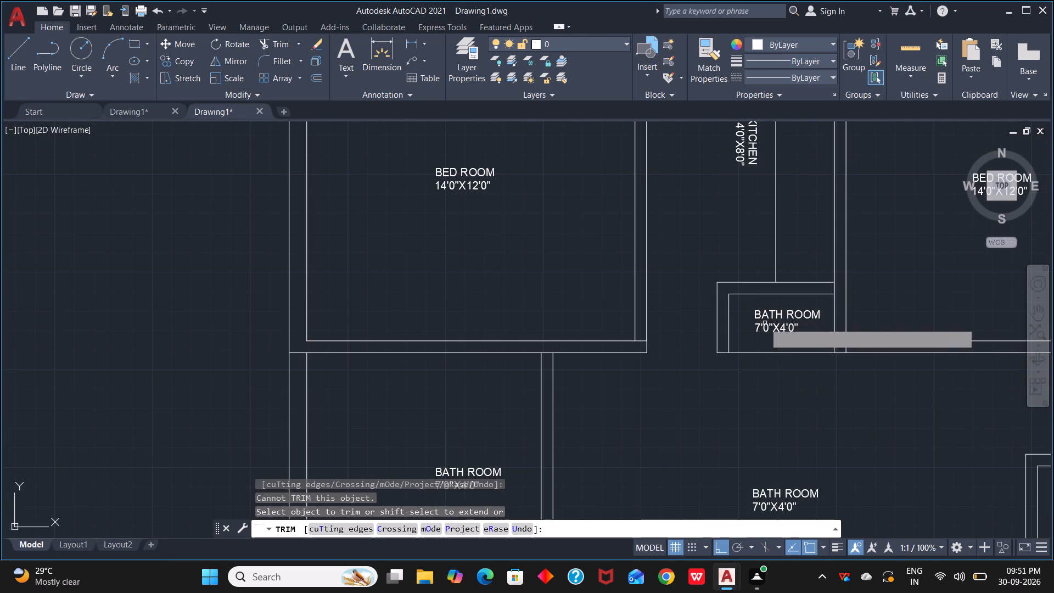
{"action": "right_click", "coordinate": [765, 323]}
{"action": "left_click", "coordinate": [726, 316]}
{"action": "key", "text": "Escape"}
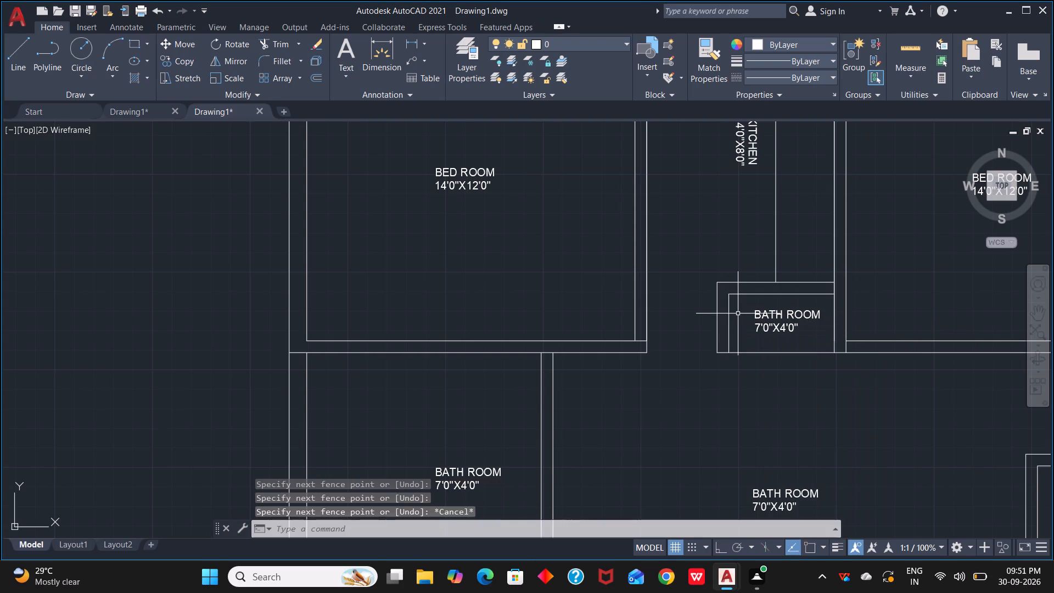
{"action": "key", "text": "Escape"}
Replace the whole name and size label of the small room below the kitchen with CABINET.
{"action": "left_click", "coordinate": [764, 327]}
{"action": "right_click", "coordinate": [777, 325]}
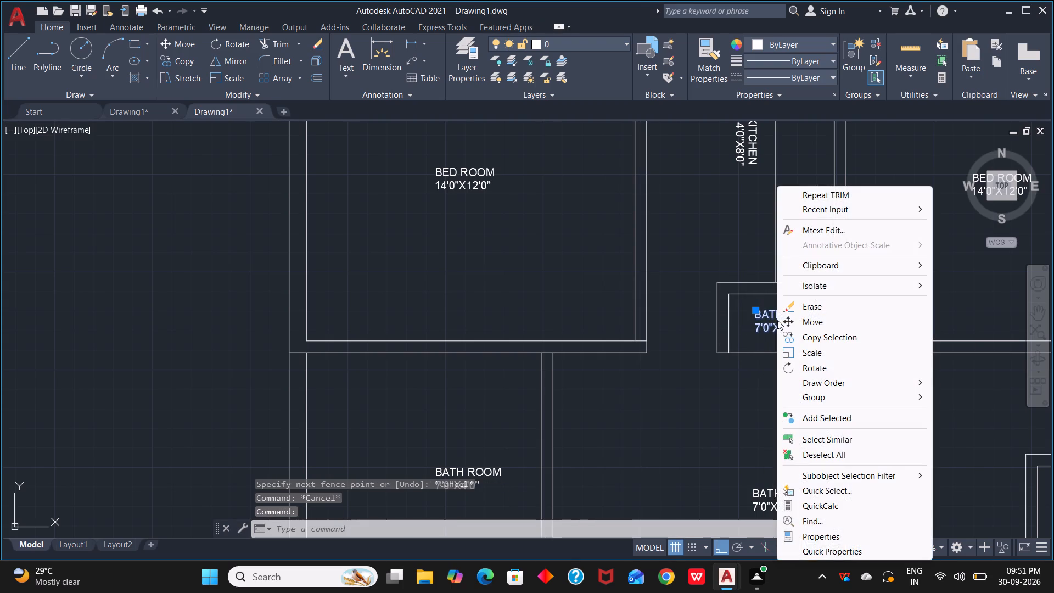
{"action": "left_click", "coordinate": [829, 225]}
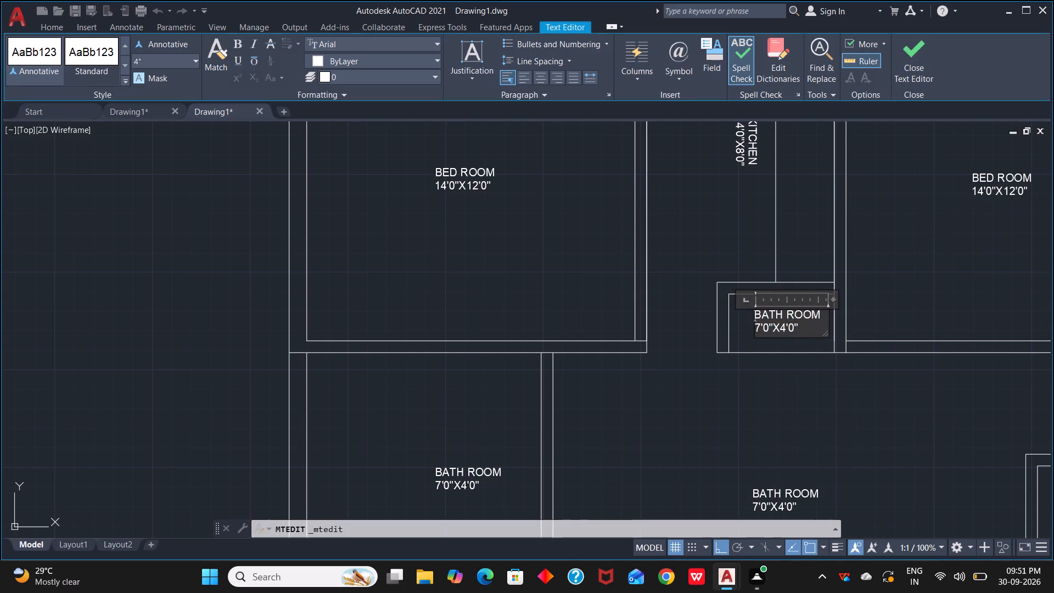
{"action": "left_click_drag", "start_coordinate": [803, 322], "coordinate": [756, 311]}
{"action": "key", "text": "BackSpace"}
{"action": "left_click_drag", "start_coordinate": [801, 329], "coordinate": [751, 314]}
{"action": "key", "text": "BackSpace"}
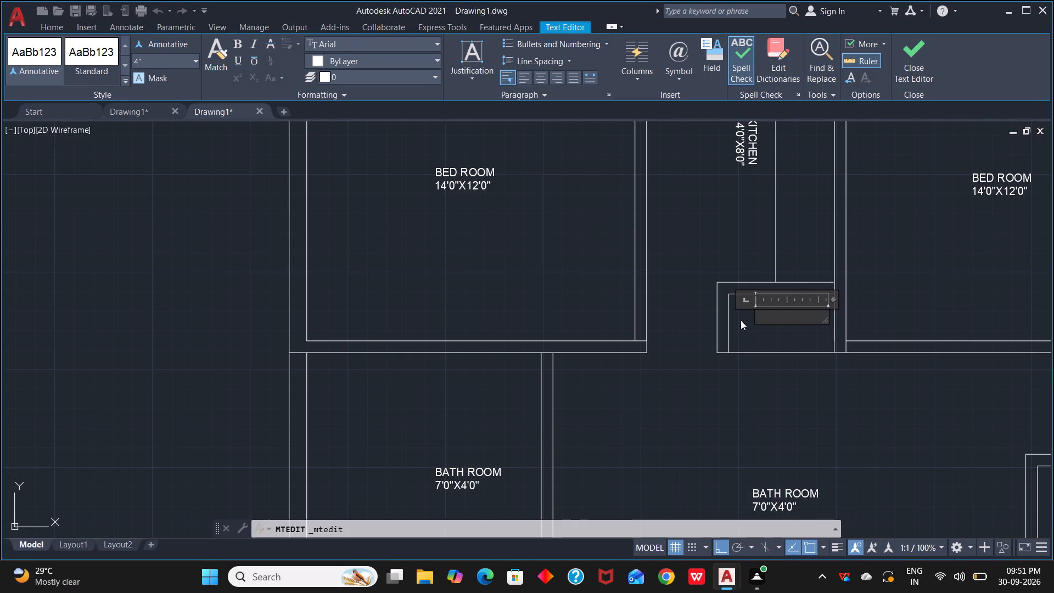
{"action": "key", "text": "a"}
{"action": "key", "text": "BackSpace"}
{"action": "type", "text": "CAB"}
{"action": "type", "text": "INET"}
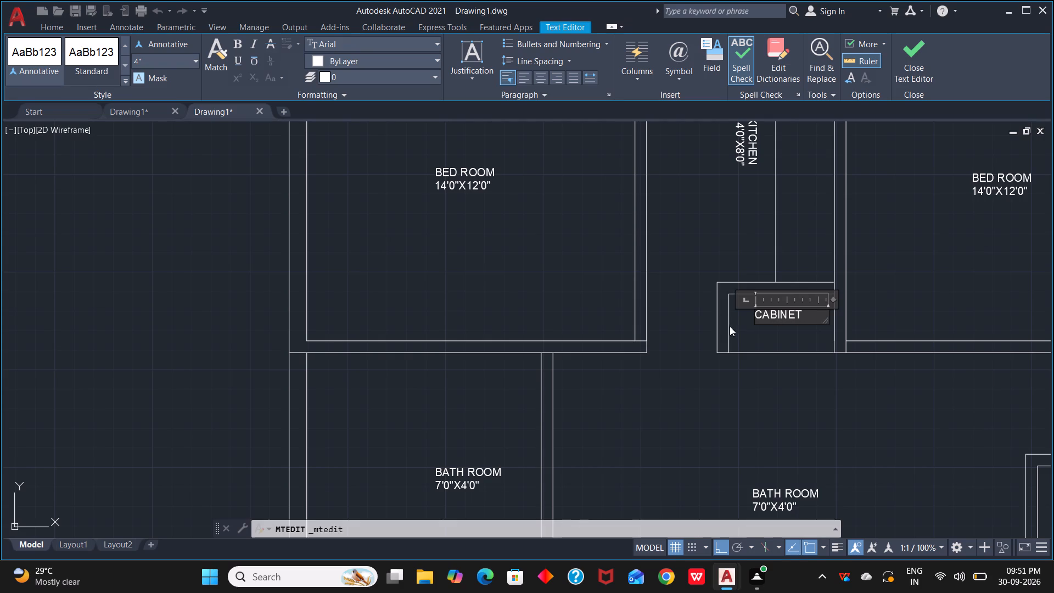
{"action": "left_click", "coordinate": [732, 327]}
Narrow the text frame of the CABINET label to fit closely around the word.
{"action": "left_click", "coordinate": [759, 316]}
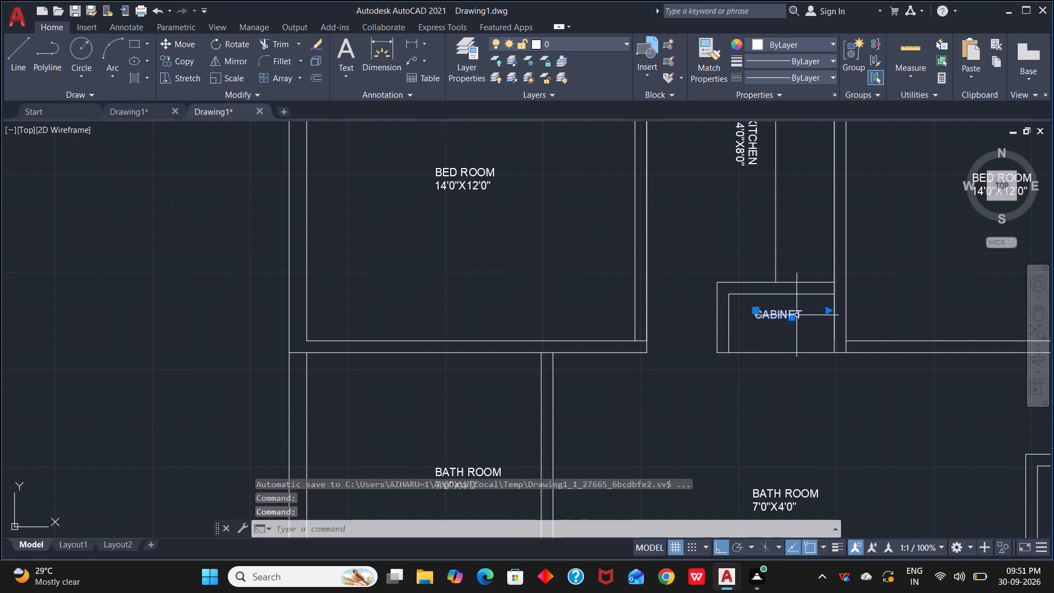
{"action": "left_click_drag", "start_coordinate": [826, 310], "coordinate": [801, 311]}
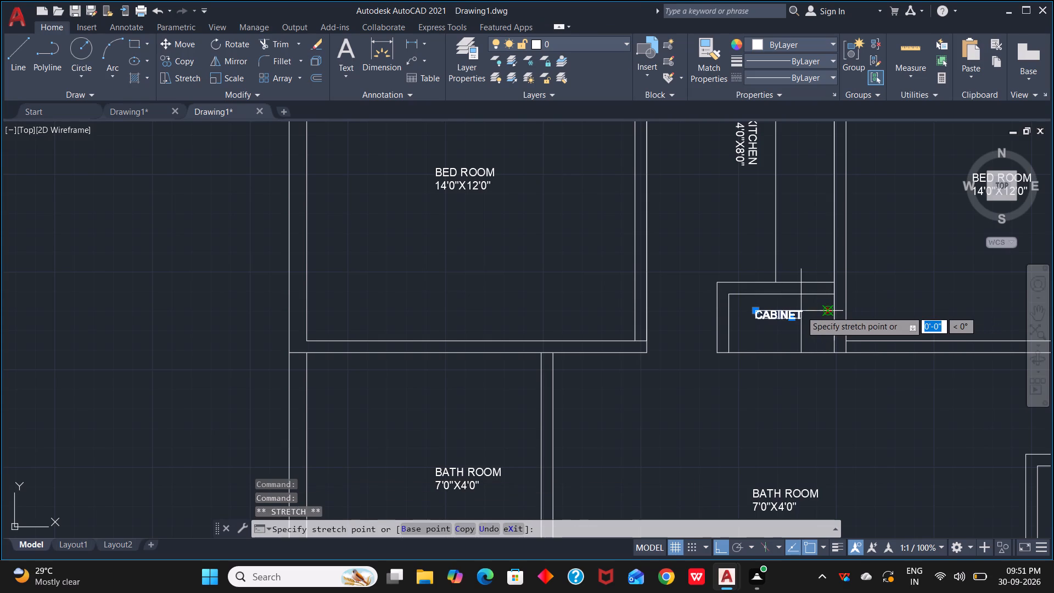
{"action": "left_click_drag", "start_coordinate": [801, 311], "coordinate": [806, 311]}
{"action": "left_click", "coordinate": [806, 311]}
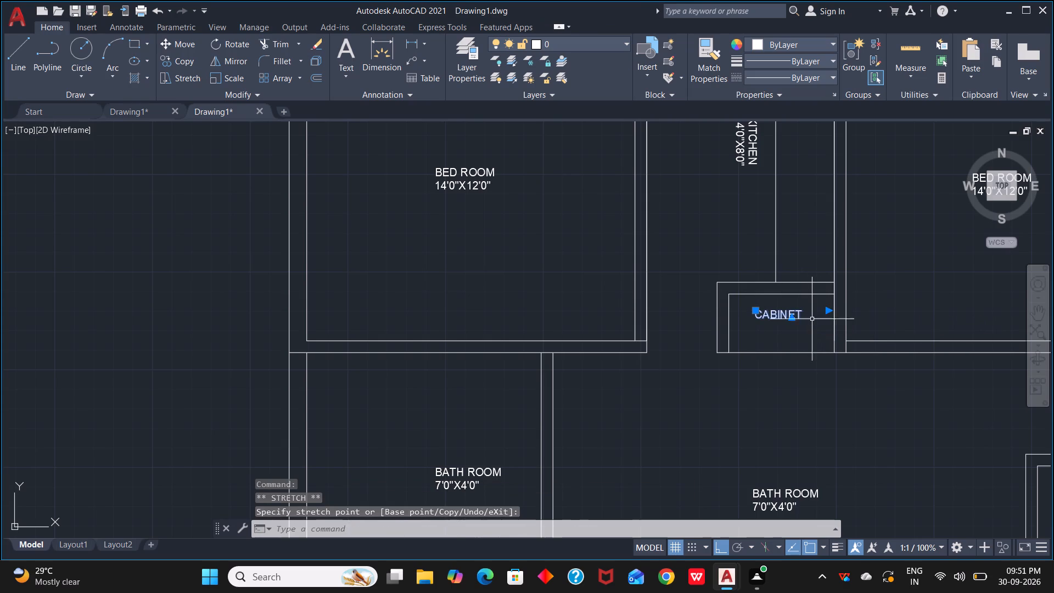
{"action": "left_click_drag", "start_coordinate": [829, 311], "coordinate": [814, 310]}
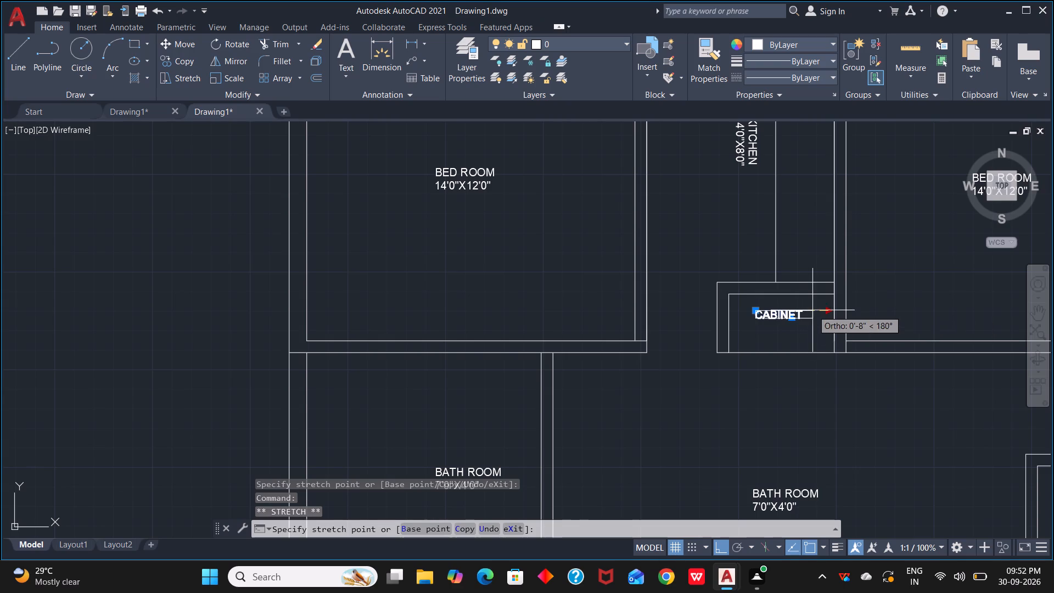
{"action": "middle_click_drag", "start_coordinate": [794, 314], "coordinate": [776, 391]}
{"action": "scroll", "coordinate": [772, 386], "scroll_direction": "up", "scroll_amount": 4}
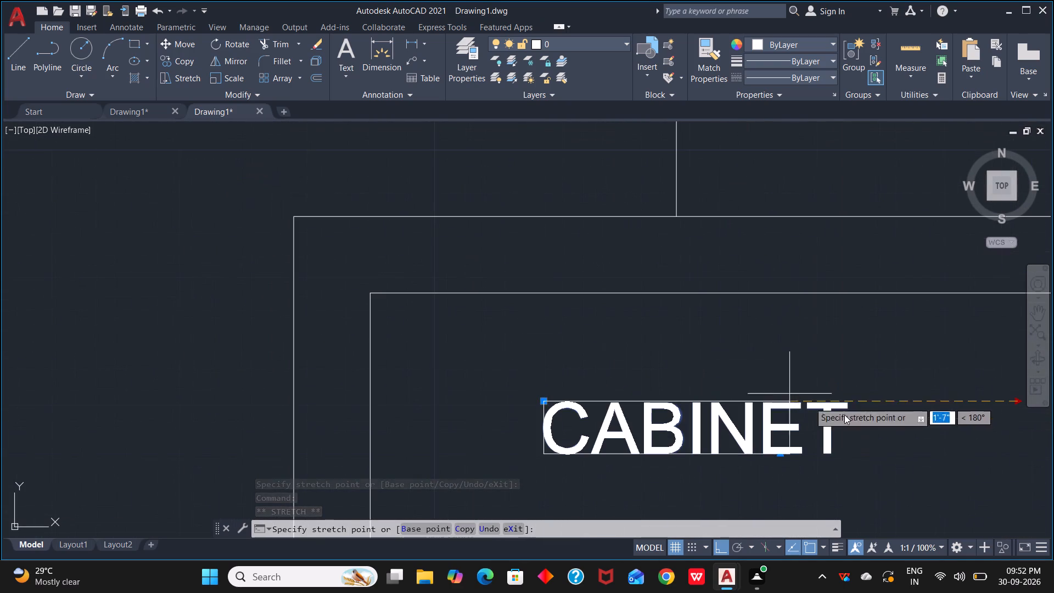
{"action": "left_click", "coordinate": [868, 428]}
{"action": "scroll", "coordinate": [904, 419], "scroll_direction": "down", "scroll_amount": 2}
{"action": "middle_click_drag", "start_coordinate": [924, 432], "coordinate": [741, 416]}
{"action": "key", "text": "Escape"}
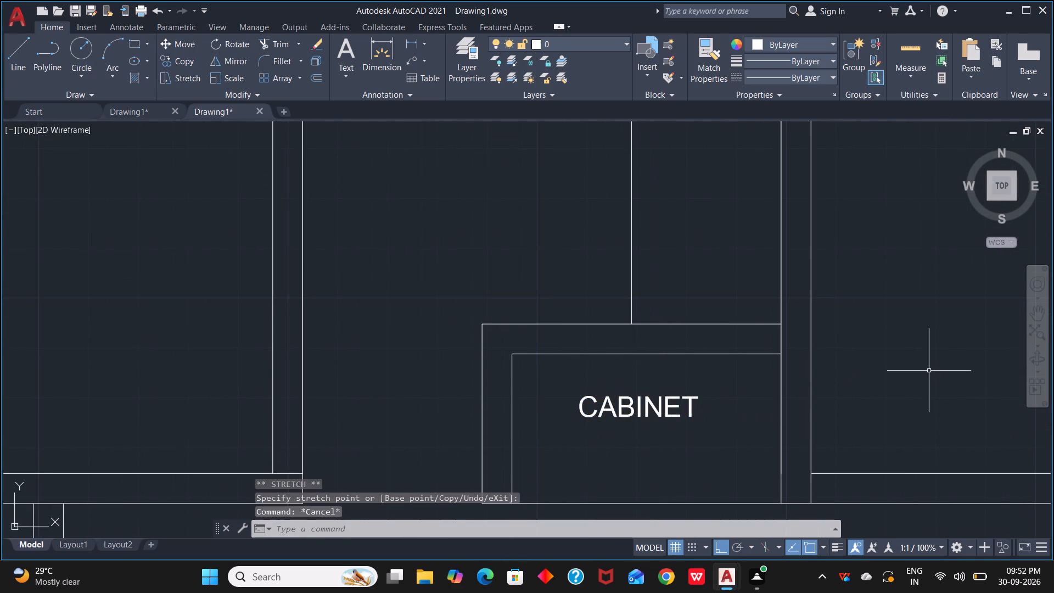
Replace the BATH ROOM name and size label in the room directly left of the kitchen with BALCONY.
{"action": "scroll", "coordinate": [928, 367], "scroll_direction": "down", "scroll_amount": 2}
{"action": "middle_click_drag", "start_coordinate": [927, 376], "coordinate": [844, 407]}
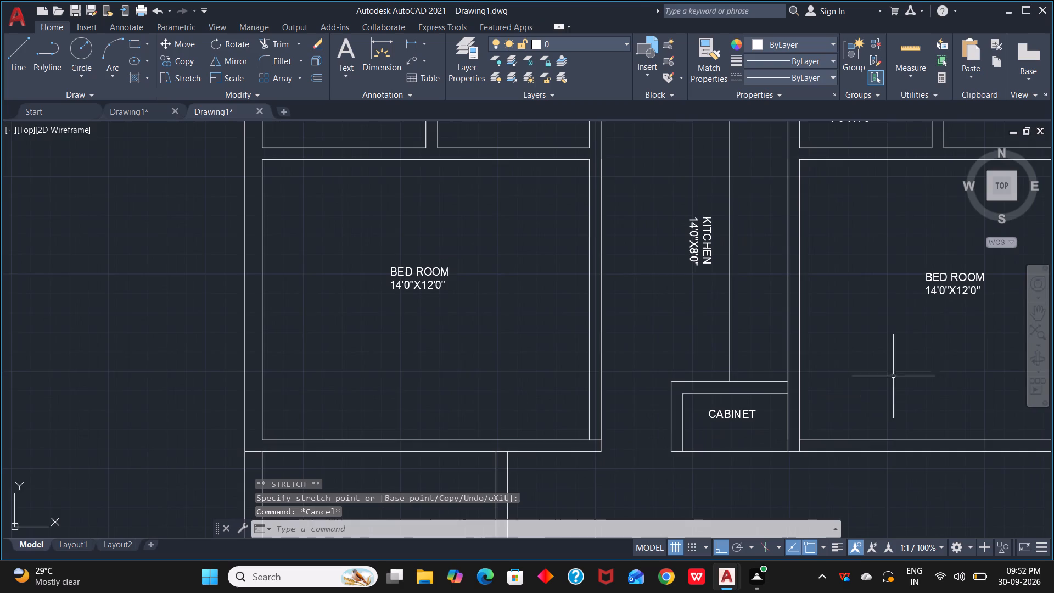
{"action": "scroll", "coordinate": [907, 355], "scroll_direction": "down", "scroll_amount": 1}
{"action": "middle_click_drag", "start_coordinate": [884, 326], "coordinate": [827, 440]}
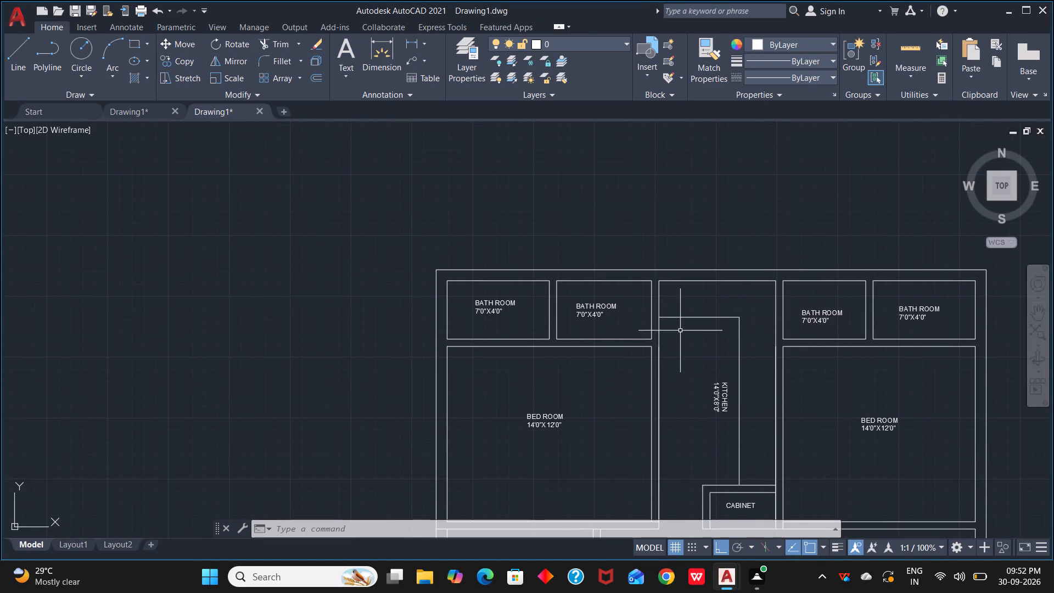
{"action": "left_click", "coordinate": [603, 306]}
{"action": "key", "text": "BackSpace"}
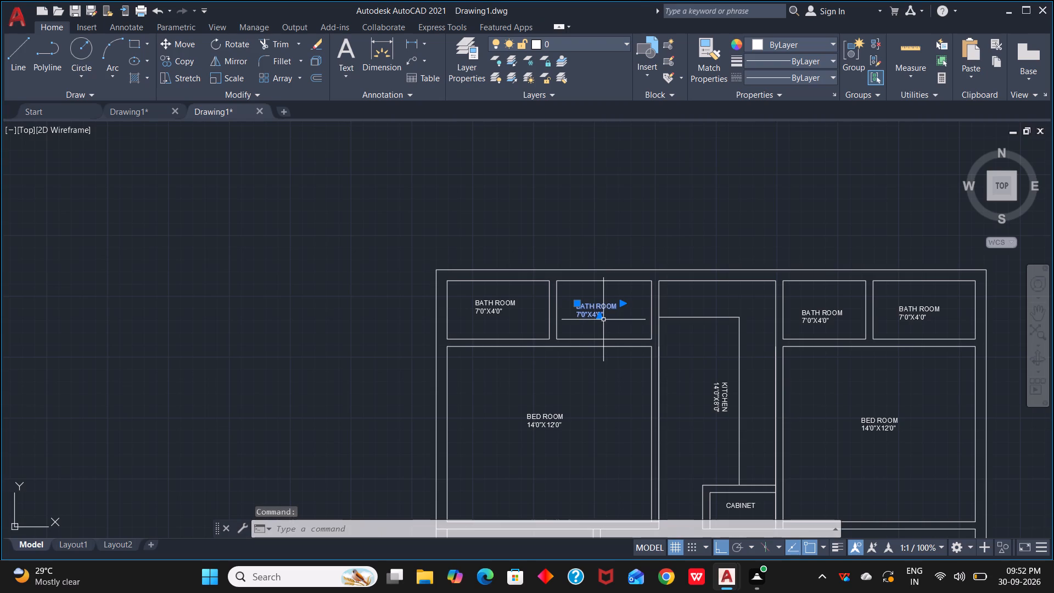
{"action": "right_click", "coordinate": [585, 323]}
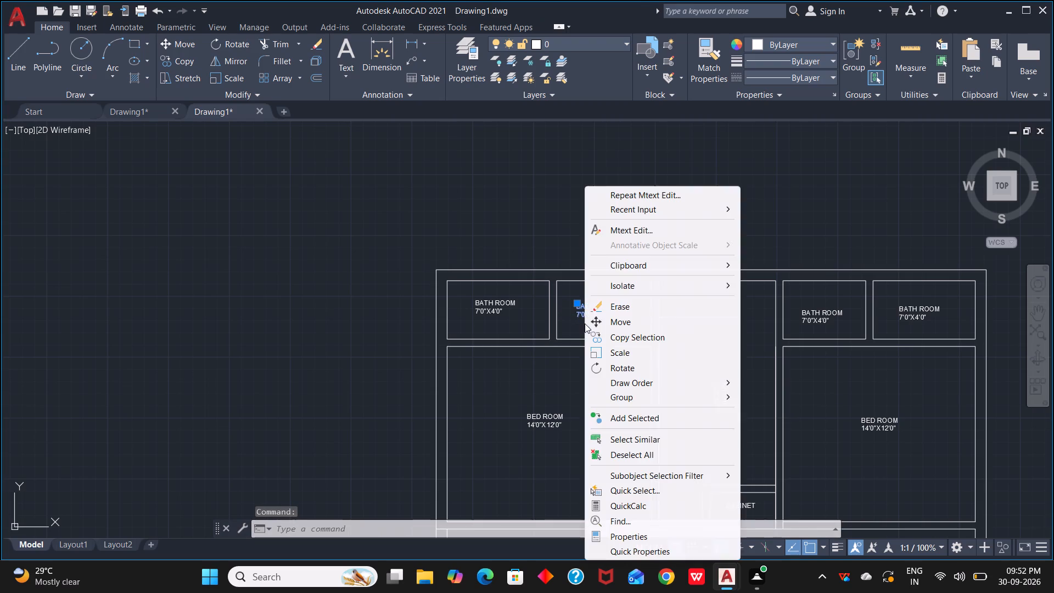
{"action": "left_click", "coordinate": [638, 233]}
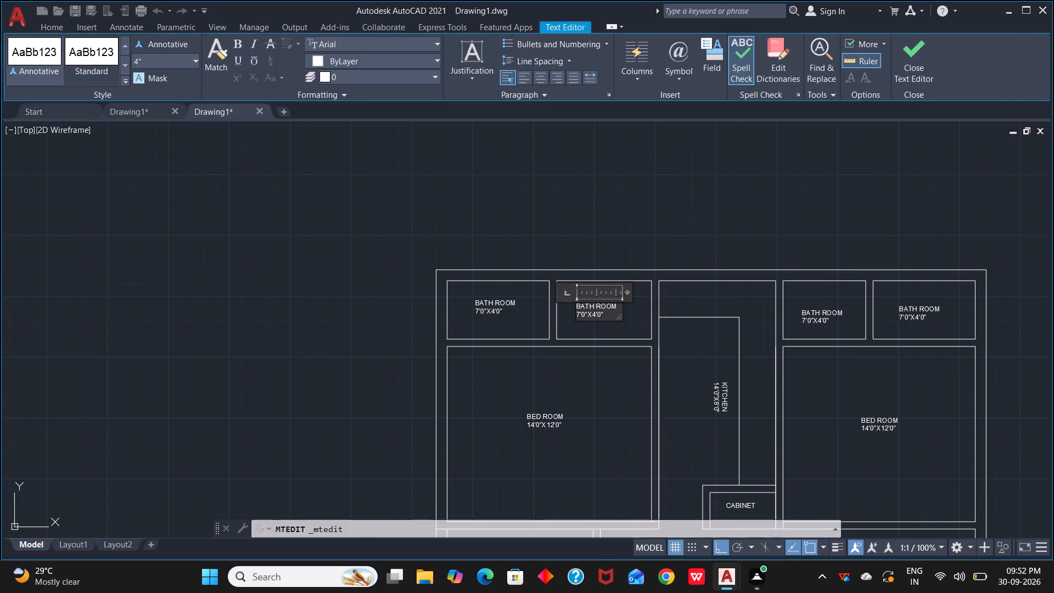
{"action": "left_click_drag", "start_coordinate": [606, 315], "coordinate": [570, 301]}
{"action": "key", "text": "BackSpace"}
{"action": "type", "text": "BALCONY"}
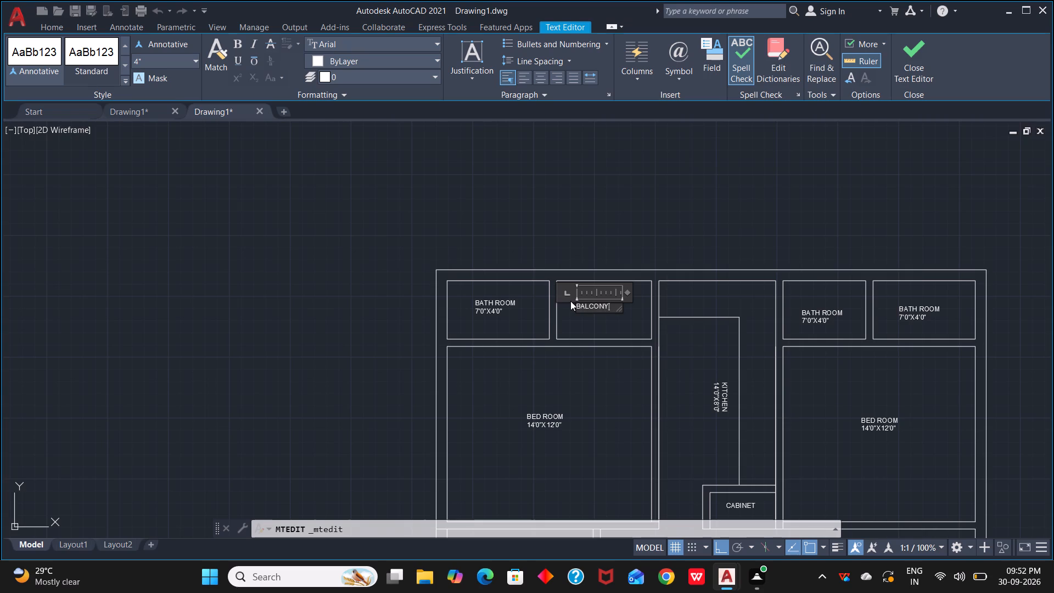
{"action": "left_click", "coordinate": [606, 321]}
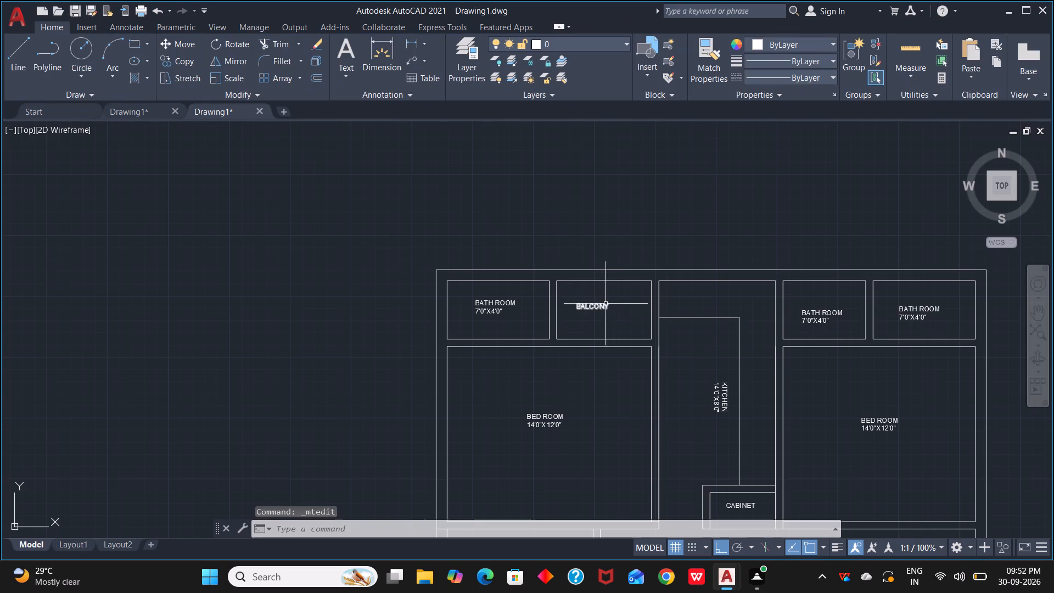
Narrow the text frame of the BALCONY label to fit closely around the word.
{"action": "left_click", "coordinate": [602, 305]}
{"action": "left_click_drag", "start_coordinate": [625, 303], "coordinate": [613, 303]}
{"action": "left_click", "coordinate": [613, 303]}
{"action": "scroll", "coordinate": [616, 311], "scroll_direction": "up", "scroll_amount": 4}
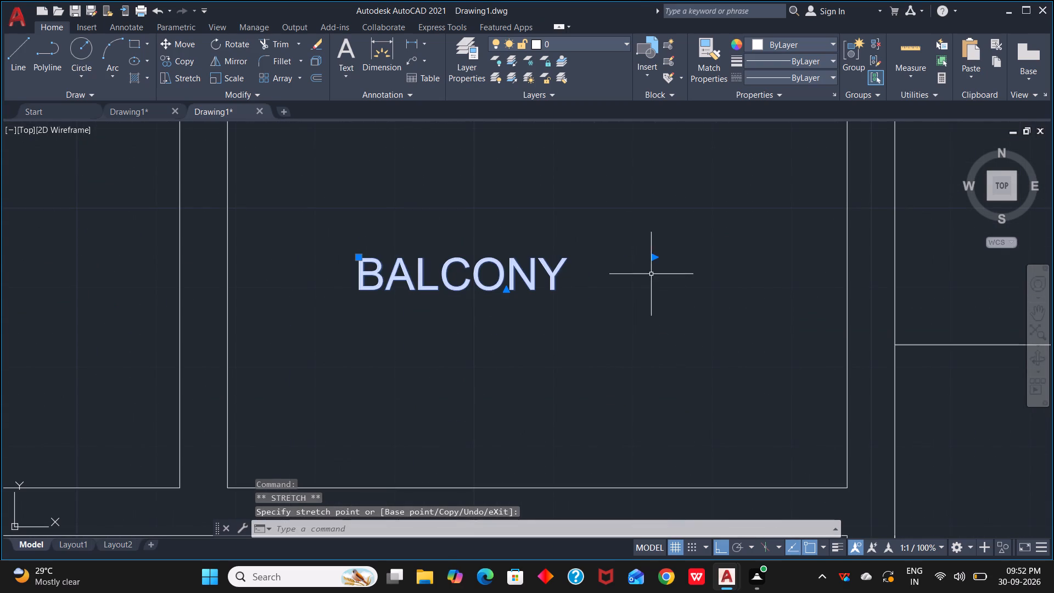
{"action": "left_click_drag", "start_coordinate": [654, 259], "coordinate": [583, 260]}
{"action": "left_click", "coordinate": [583, 260]}
Copy the BALCONY label horizontally to the empty space just outside the plan's right outer wall.
{"action": "scroll", "coordinate": [674, 287], "scroll_direction": "down", "scroll_amount": 2}
{"action": "middle_click_drag", "start_coordinate": [722, 316], "coordinate": [373, 331]}
{"action": "key", "text": "c"}
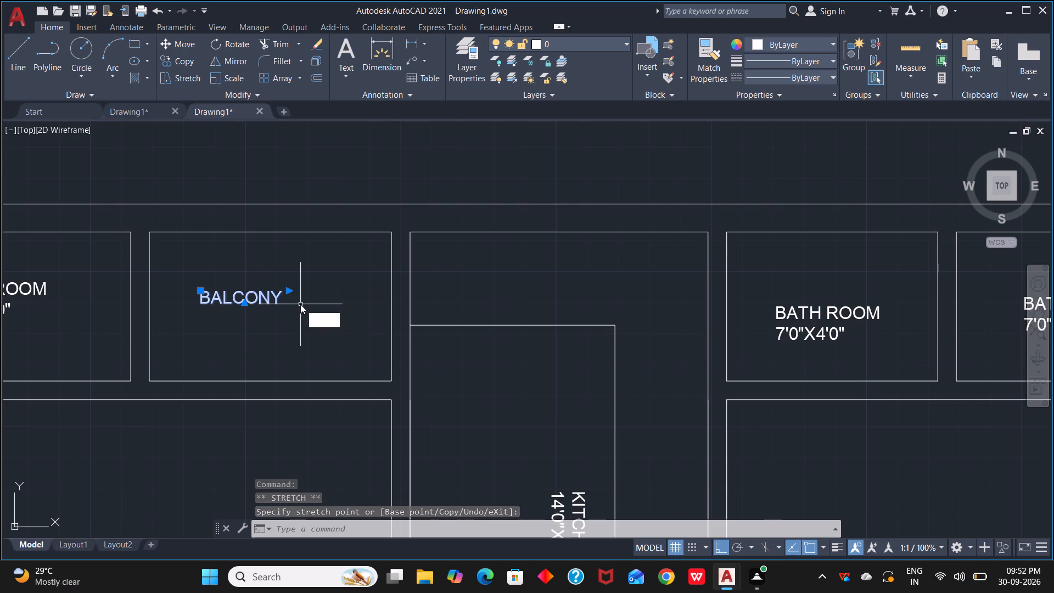
{"action": "key", "text": "o"}
{"action": "key", "text": "space"}
{"action": "left_click", "coordinate": [195, 293]}
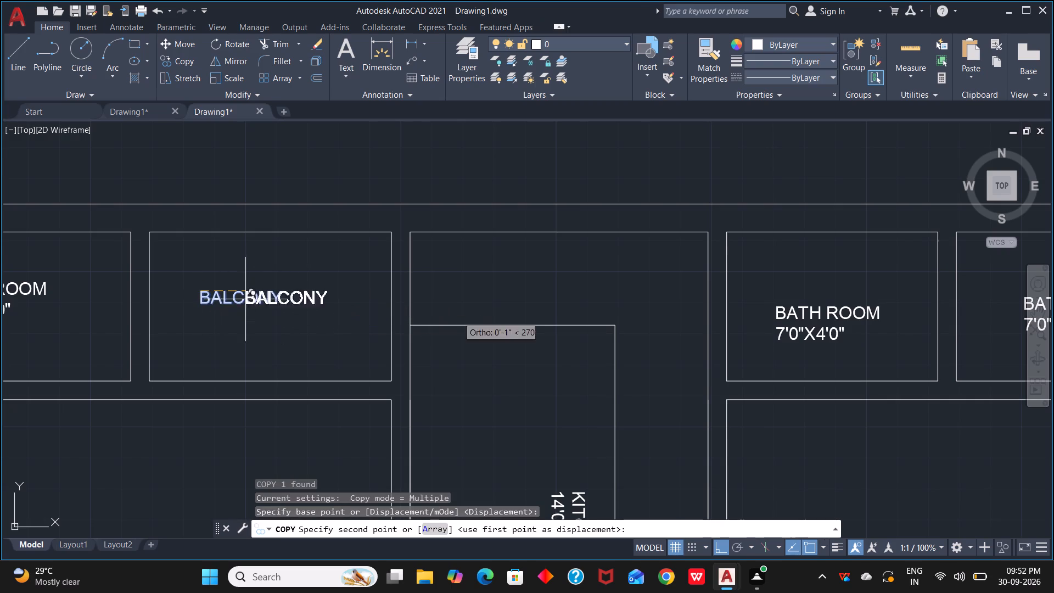
{"action": "scroll", "coordinate": [714, 344], "scroll_direction": "down", "scroll_amount": 2}
{"action": "middle_click_drag", "start_coordinate": [708, 346], "coordinate": [543, 365]}
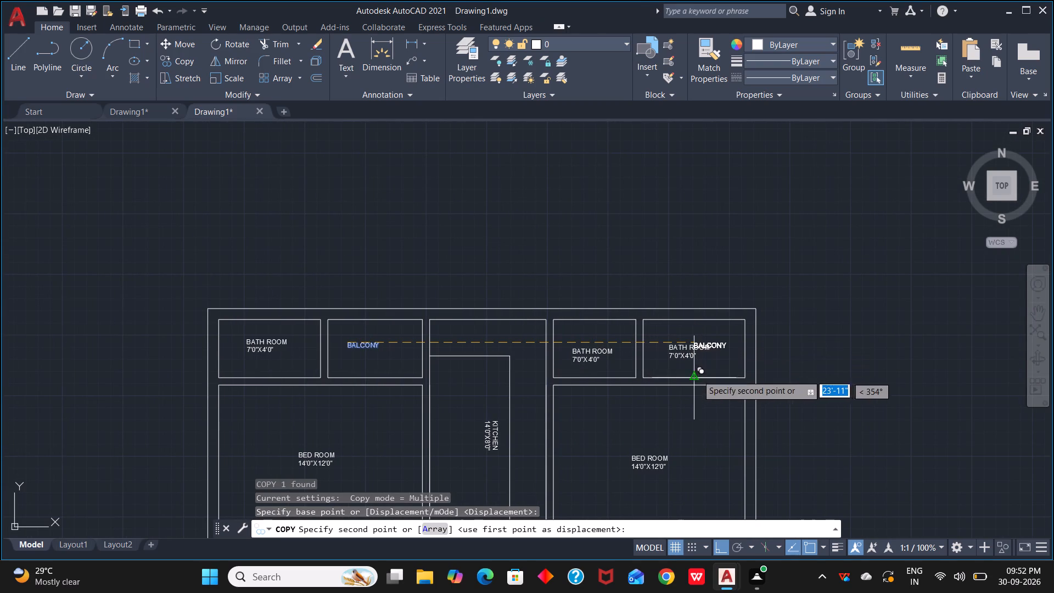
{"action": "left_click", "coordinate": [806, 371]}
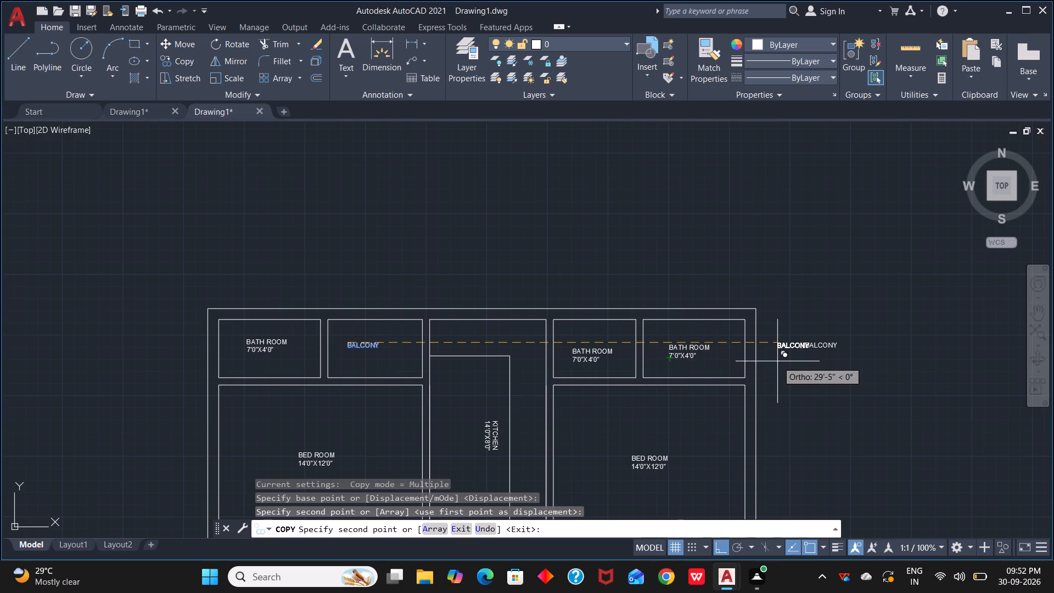
{"action": "key", "text": "Escape"}
Delete the BATH ROOM label in the plan's top-right corner room and move the copied BALCONY label into its place.
{"action": "left_click", "coordinate": [688, 354]}
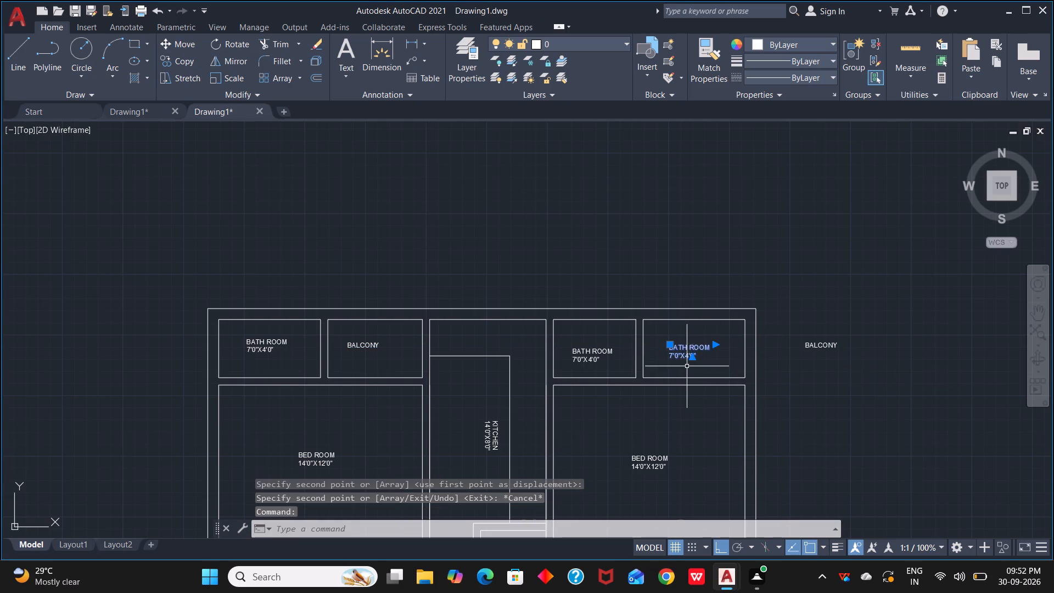
{"action": "key", "text": "Delete"}
{"action": "left_click", "coordinate": [805, 342]}
{"action": "left_click_drag", "start_coordinate": [809, 343], "coordinate": [676, 346]}
{"action": "left_click", "coordinate": [676, 346]}
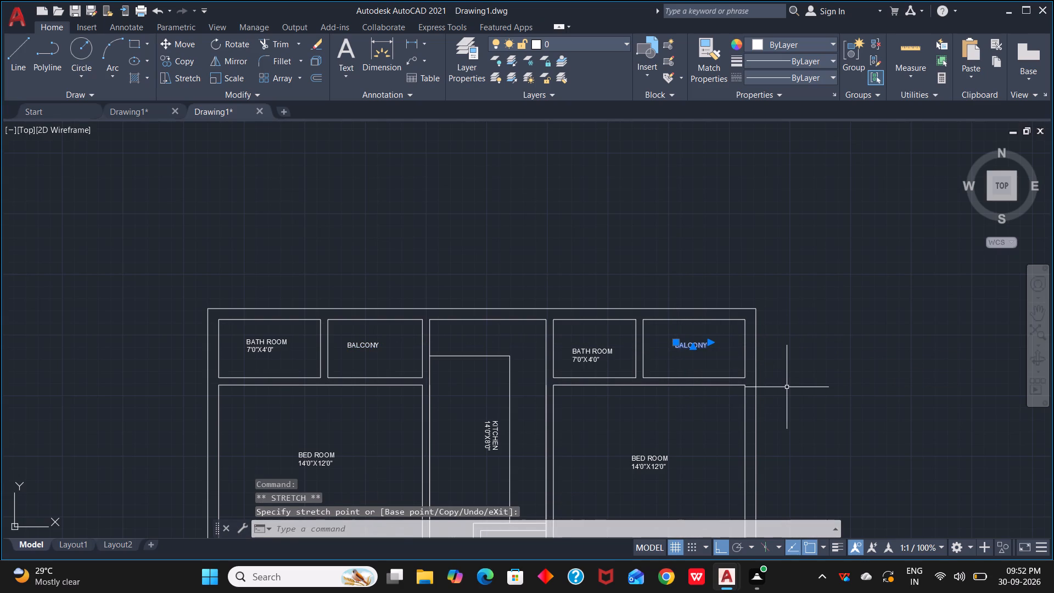
{"action": "key", "text": "Escape"}
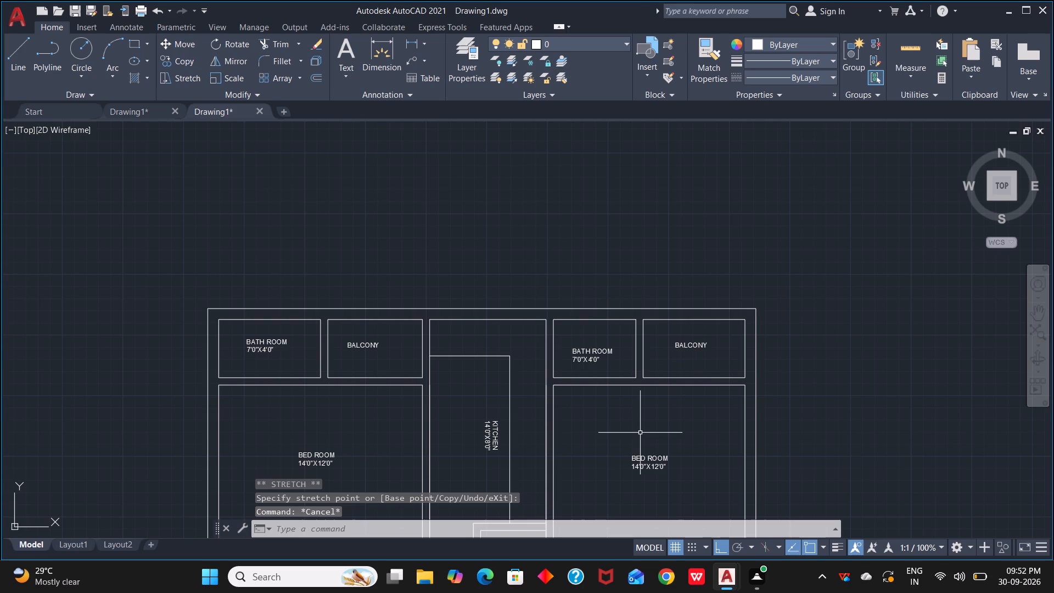
Change the first dimension in the label of the room below the left bedroom to 10'0".
{"action": "scroll", "coordinate": [641, 434], "scroll_direction": "down", "scroll_amount": 2}
{"action": "middle_click_drag", "start_coordinate": [641, 434], "coordinate": [680, 341]}
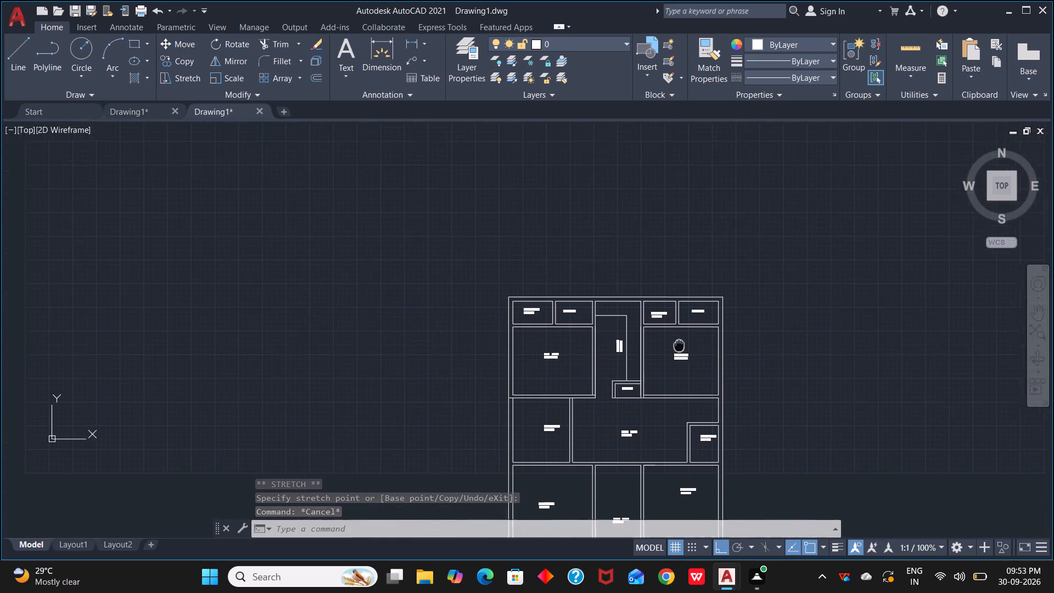
{"action": "middle_click_drag", "start_coordinate": [680, 341], "coordinate": [691, 315]}
{"action": "scroll", "coordinate": [690, 409], "scroll_direction": "up", "scroll_amount": 2}
{"action": "middle_click_drag", "start_coordinate": [686, 409], "coordinate": [777, 334]}
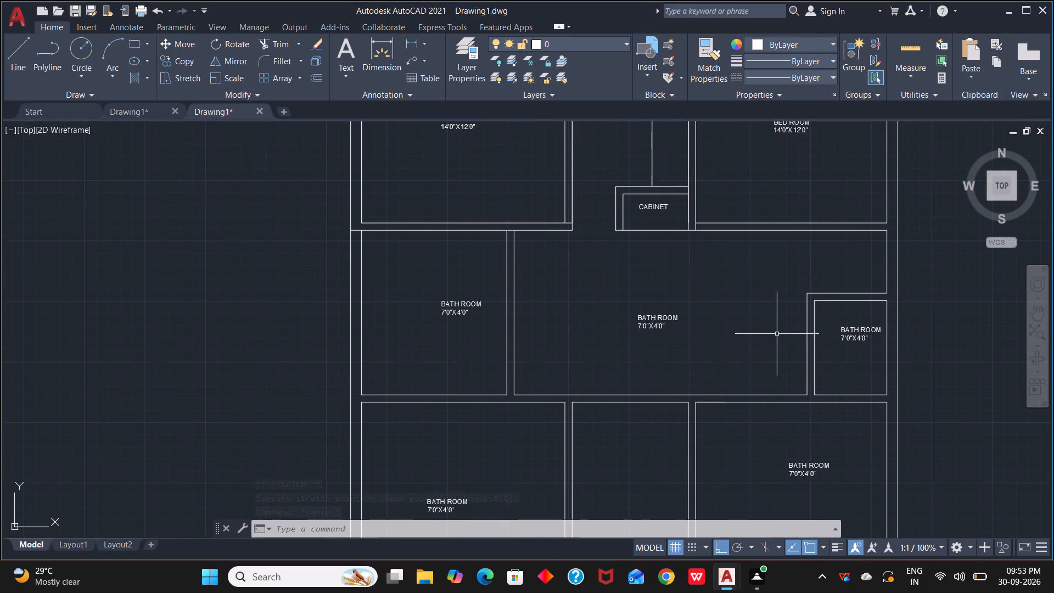
{"action": "left_click", "coordinate": [452, 312]}
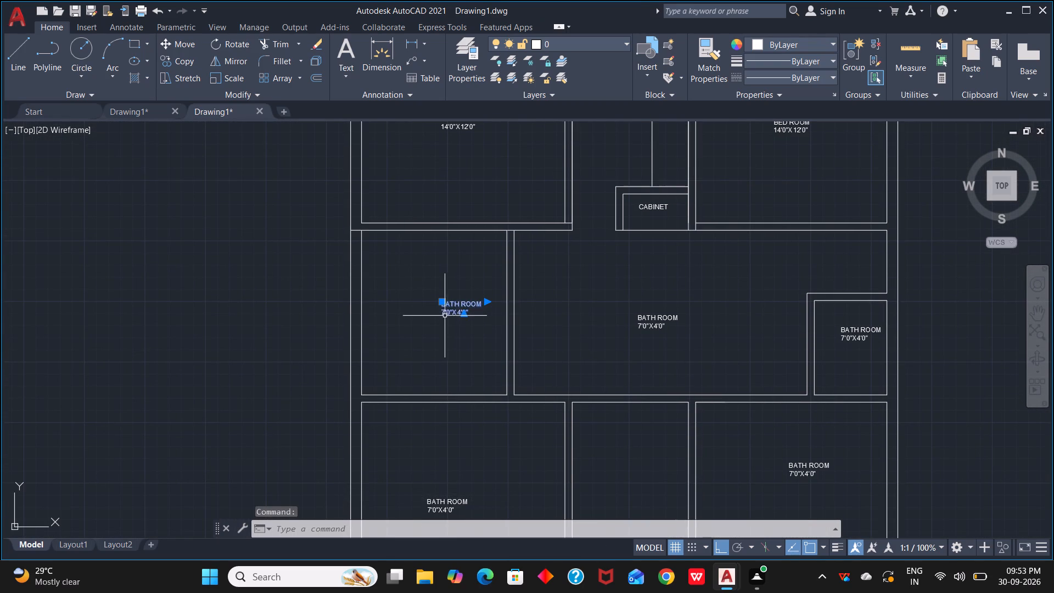
{"action": "right_click", "coordinate": [444, 316]}
{"action": "left_click", "coordinate": [504, 230]}
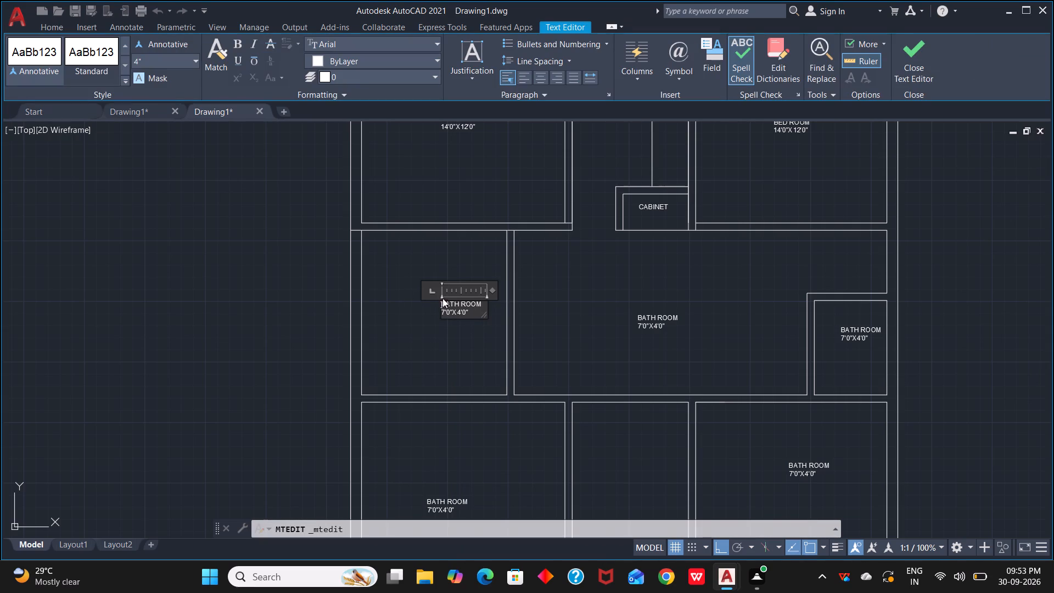
{"action": "scroll", "coordinate": [466, 320], "scroll_direction": "up", "scroll_amount": 3}
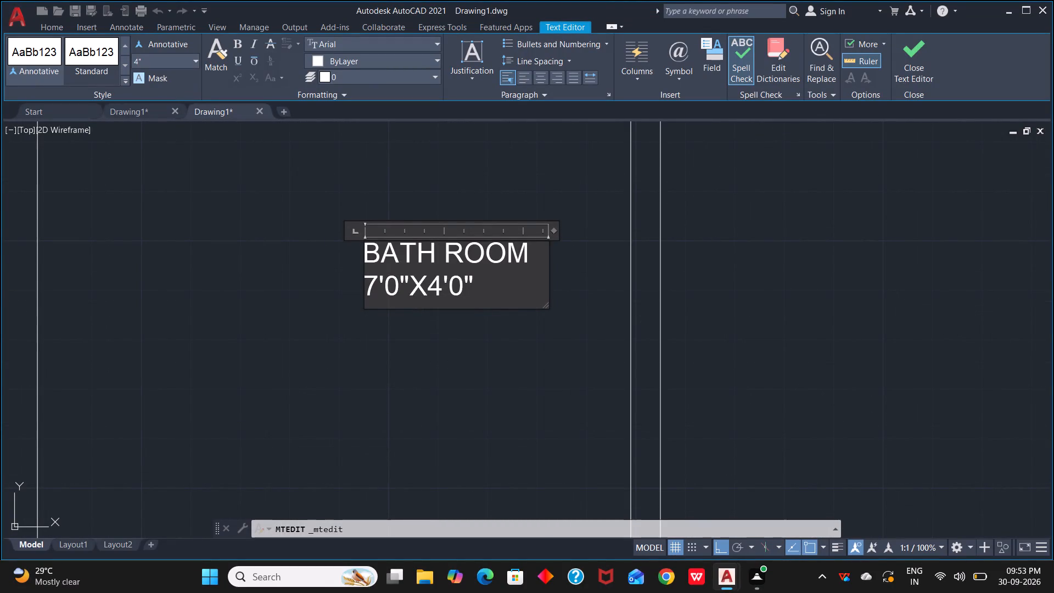
{"action": "left_click", "coordinate": [377, 278]}
{"action": "key", "text": "BackSpace"}
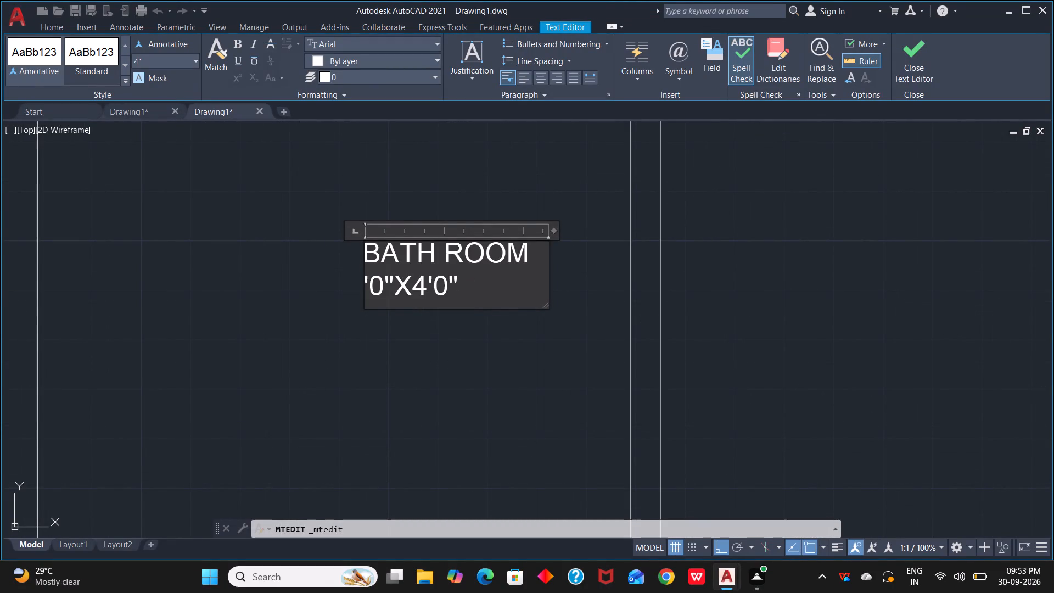
{"action": "key", "text": "1"}
{"action": "key", "text": "0"}
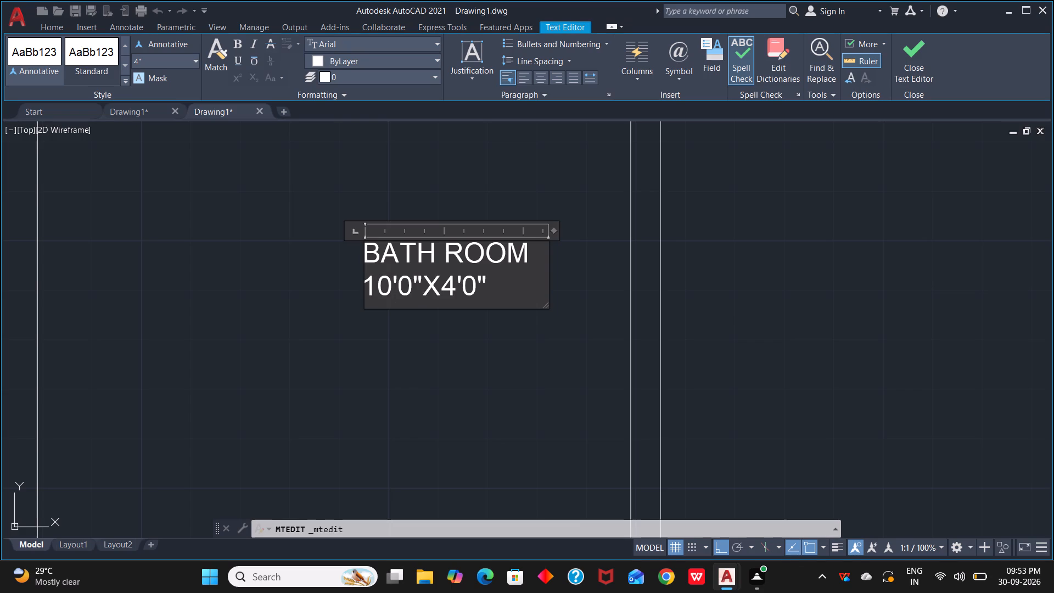
Change the second dimension in the same label to 11'4", so the size line reads 10'0"X11'4".
{"action": "left_click", "coordinate": [504, 287]}
{"action": "key", "text": "BackSpace"}
{"action": "key", "text": "BackSpace"}
{"action": "key", "text": "BackSpace"}
{"action": "key", "text": "shift+quotedbl"}
{"action": "key", "text": "Left"}
{"action": "key", "text": "Left"}
{"action": "key", "text": "Left"}
{"action": "key", "text": "Right"}
{"action": "type", "text": "11"}
{"action": "key", "text": "shift+quotedbl"}
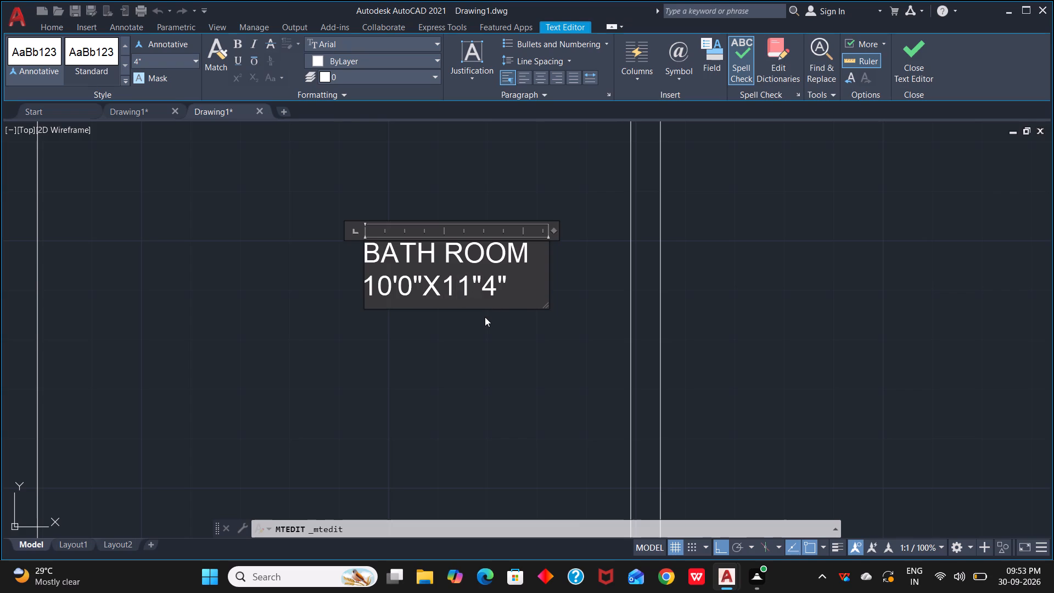
{"action": "key", "text": "BackSpace"}
{"action": "key", "text": "apostrophe"}
{"action": "left_click", "coordinate": [506, 321]}
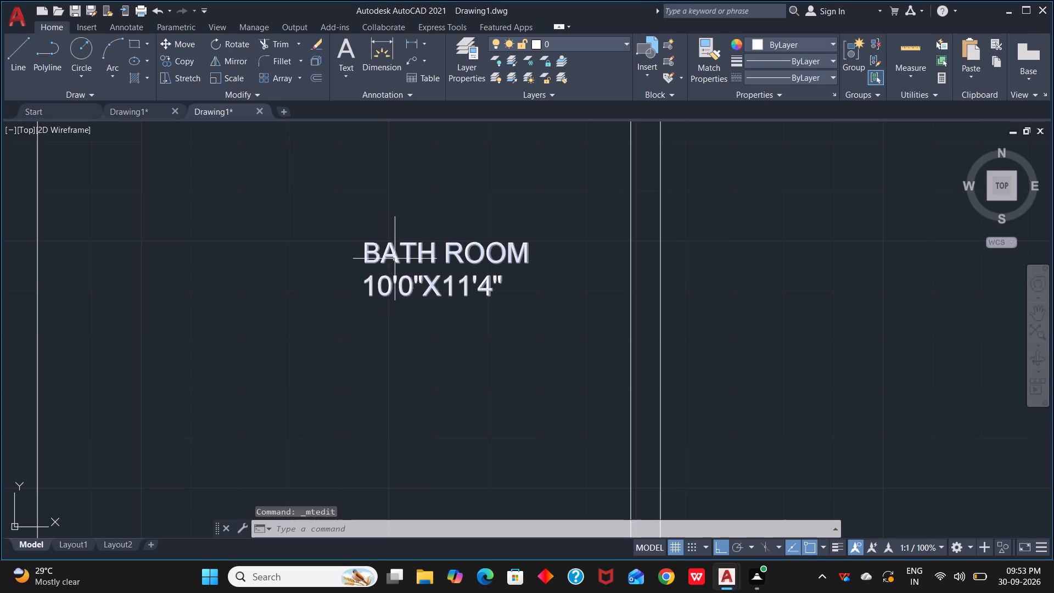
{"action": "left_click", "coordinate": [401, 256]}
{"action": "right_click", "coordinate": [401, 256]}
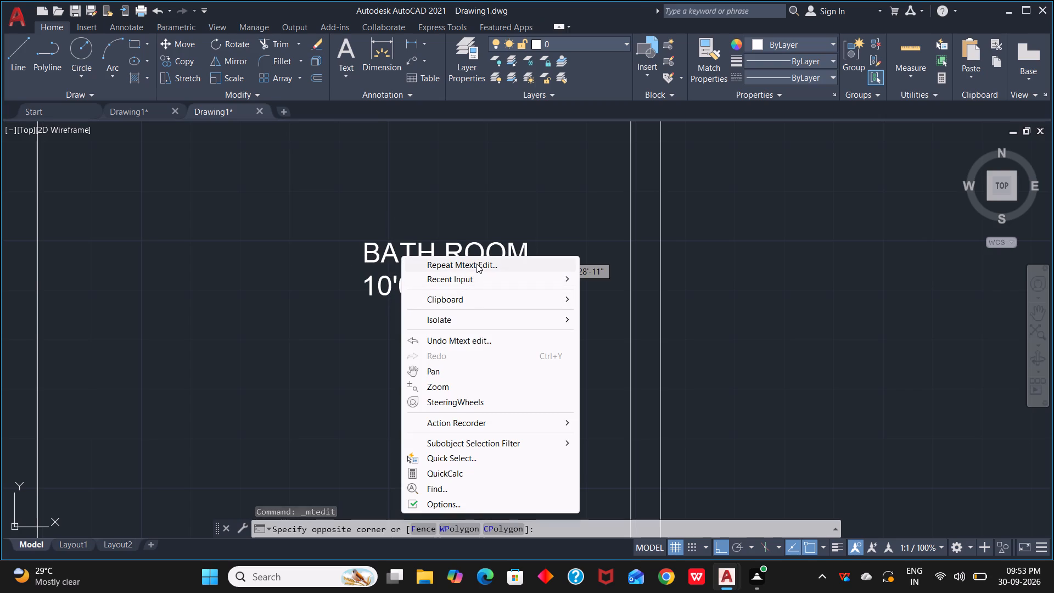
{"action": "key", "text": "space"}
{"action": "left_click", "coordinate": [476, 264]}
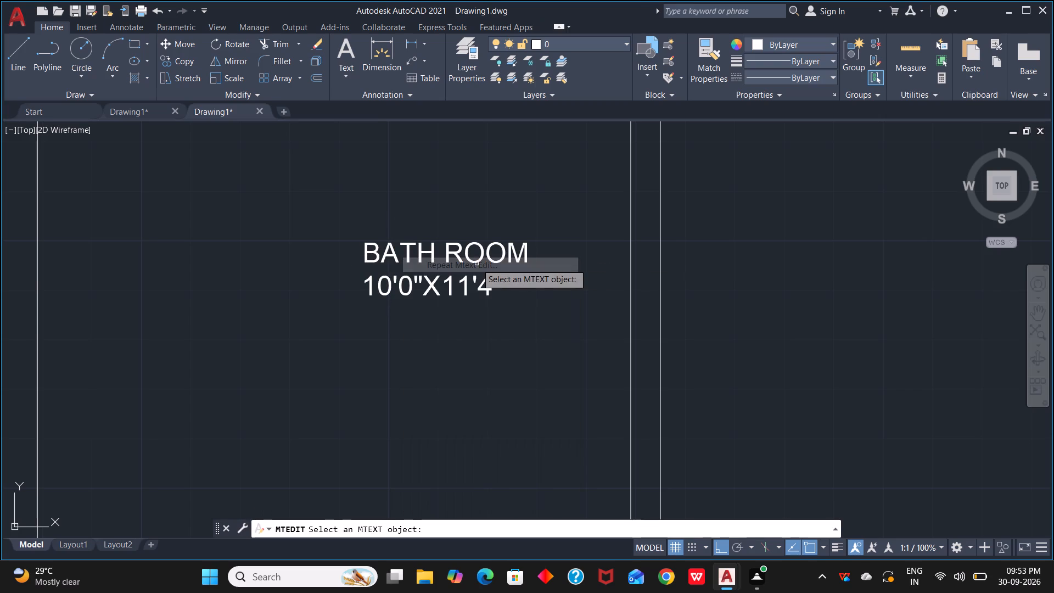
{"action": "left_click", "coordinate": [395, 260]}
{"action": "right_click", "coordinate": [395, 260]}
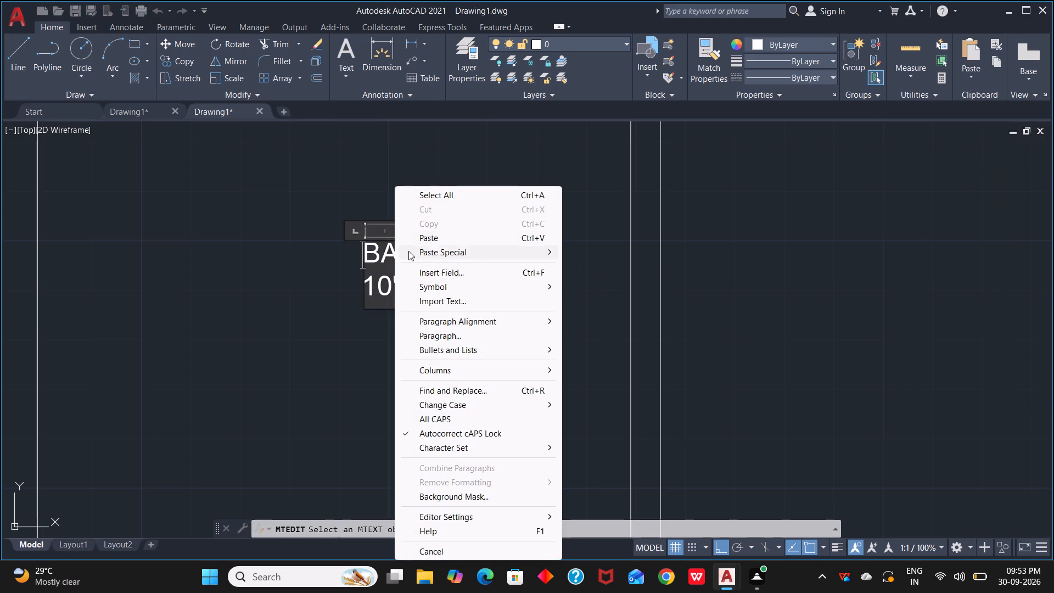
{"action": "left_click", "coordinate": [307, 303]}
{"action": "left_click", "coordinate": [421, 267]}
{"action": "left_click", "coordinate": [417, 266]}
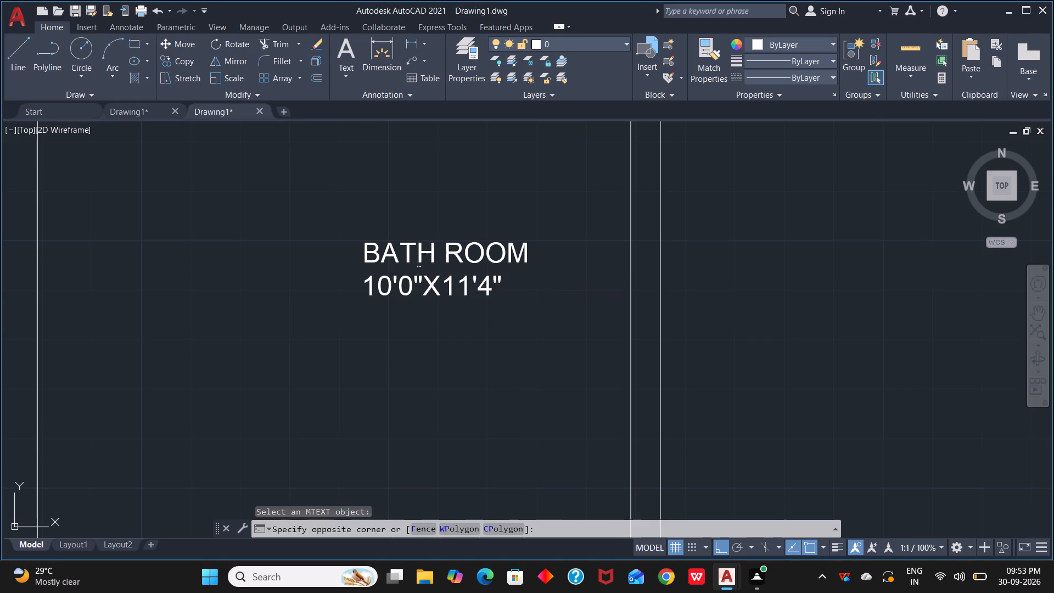
Rename the BATH ROOM label above the 10'0"X11'4" size line to BEDROOM.
{"action": "left_click", "coordinate": [416, 259]}
{"action": "right_click", "coordinate": [411, 259]}
{"action": "left_click", "coordinate": [451, 267]}
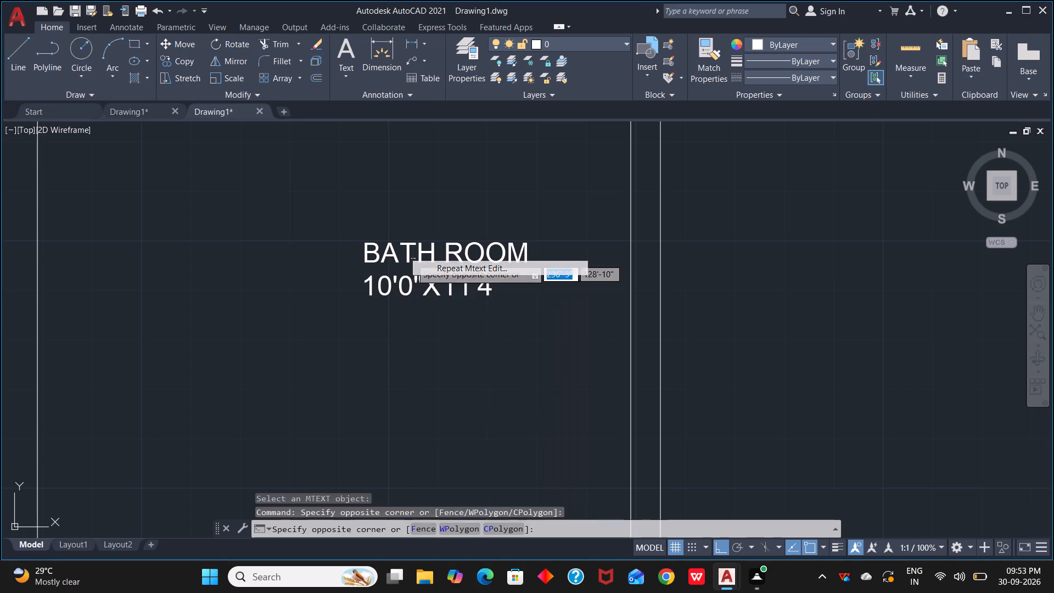
{"action": "left_click", "coordinate": [434, 255]}
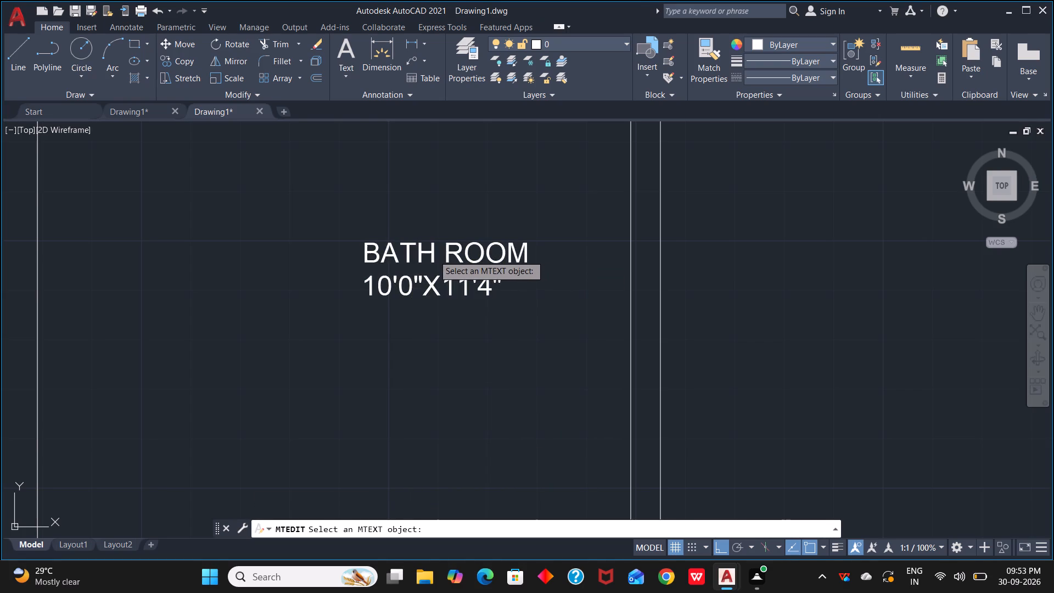
{"action": "left_click", "coordinate": [441, 255]}
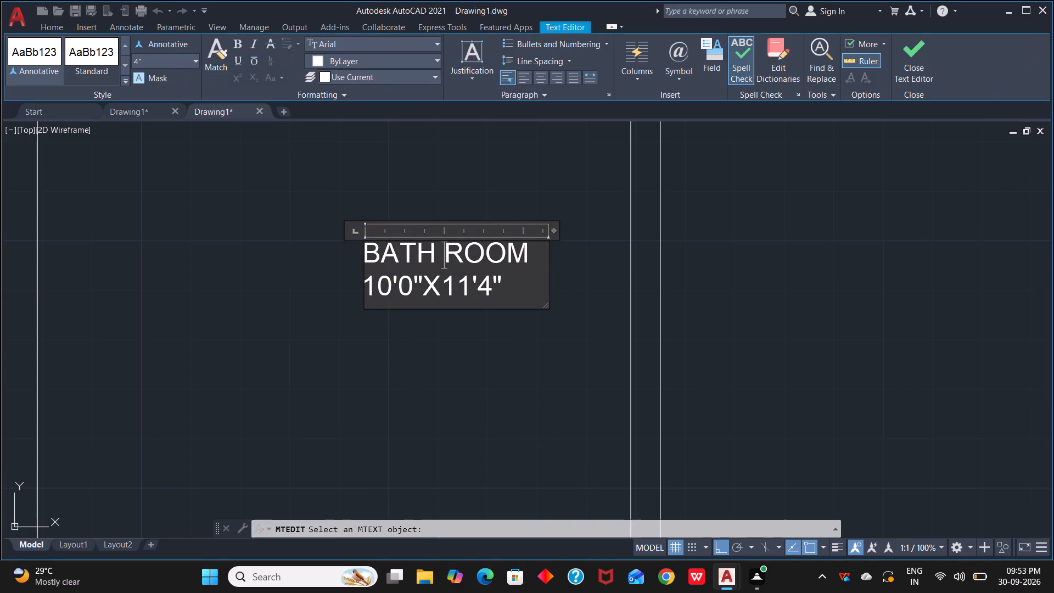
{"action": "key", "text": "BackSpace"}
{"action": "key", "text": "BackSpace"}
{"action": "key", "text": "BackSpace"}
{"action": "key", "text": "BackSpace"}
{"action": "type", "text": "ED"}
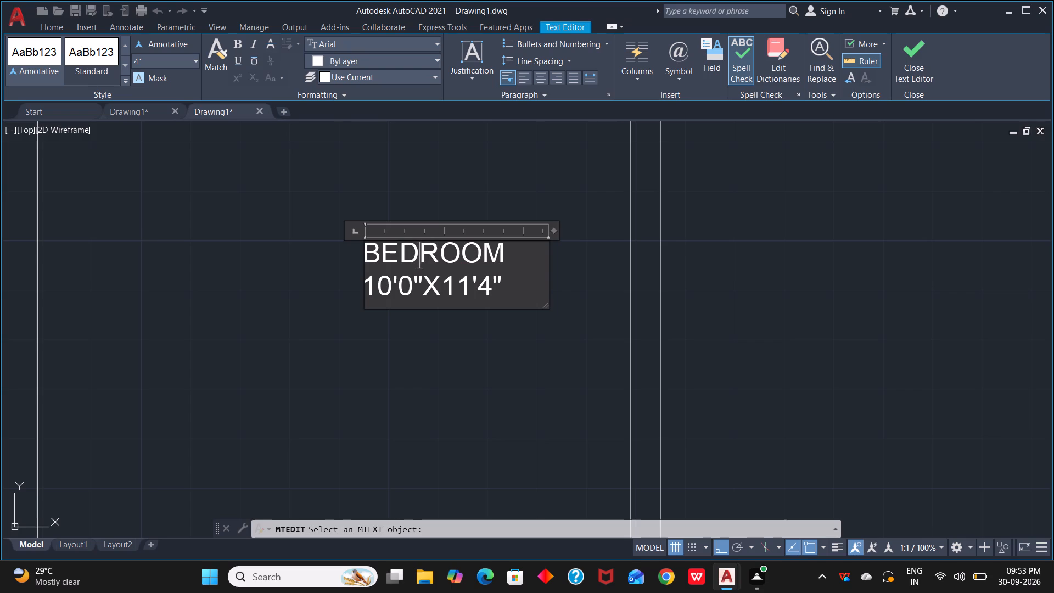
{"action": "left_click", "coordinate": [366, 346]}
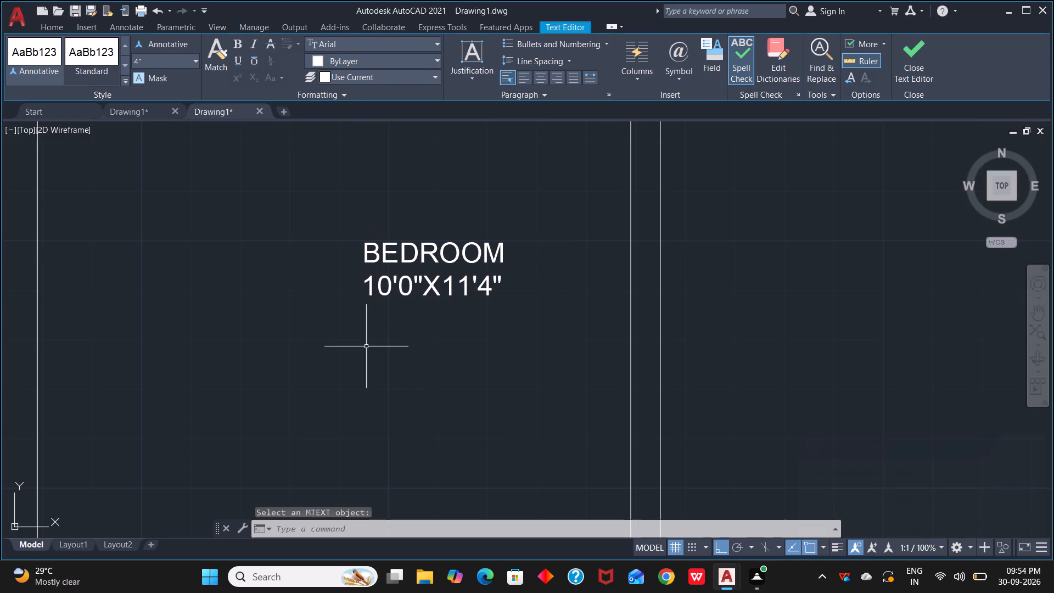
Replace the entire BATH ROOM label text in the large central room with DINNING.
{"action": "scroll", "coordinate": [553, 317], "scroll_direction": "down", "scroll_amount": 2}
{"action": "middle_click_drag", "start_coordinate": [704, 349], "coordinate": [498, 345]}
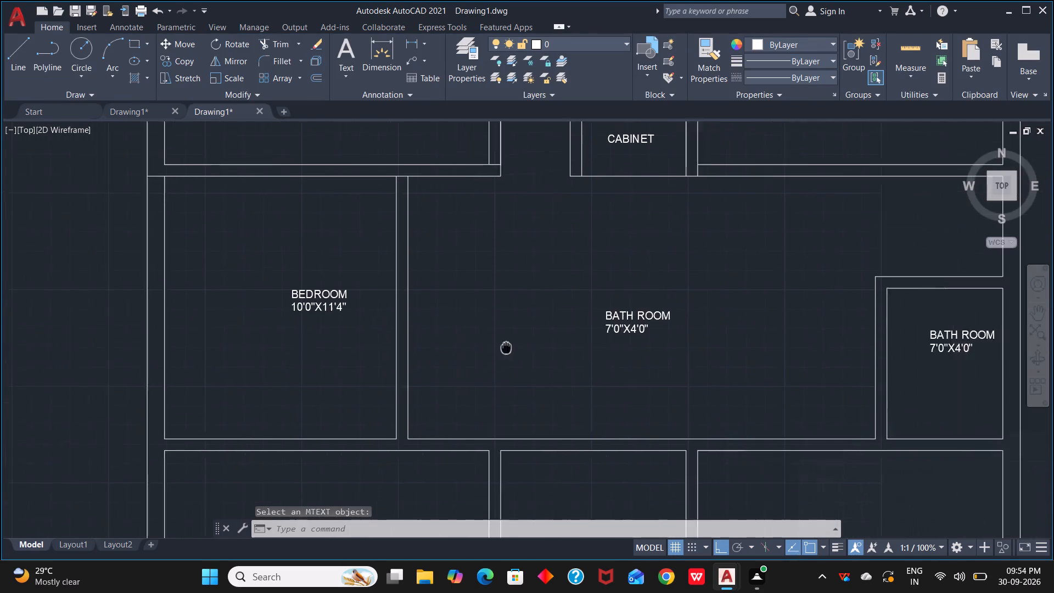
{"action": "middle_click_drag", "start_coordinate": [498, 345], "coordinate": [487, 344]}
{"action": "left_click_drag", "start_coordinate": [546, 272], "coordinate": [614, 305]}
{"action": "left_click", "coordinate": [663, 343]}
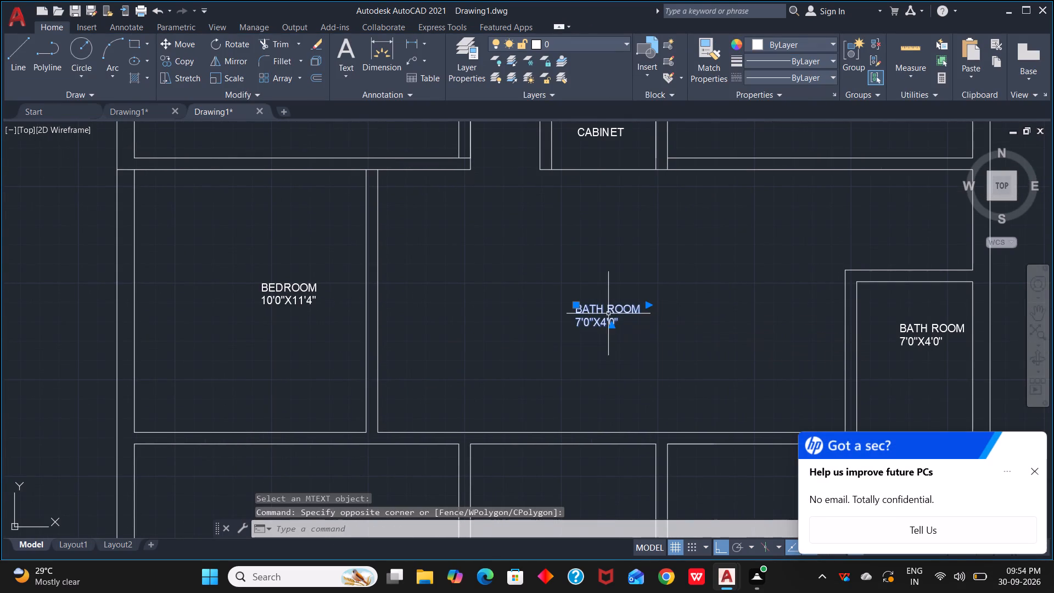
{"action": "right_click", "coordinate": [607, 312]}
{"action": "left_click", "coordinate": [689, 194]}
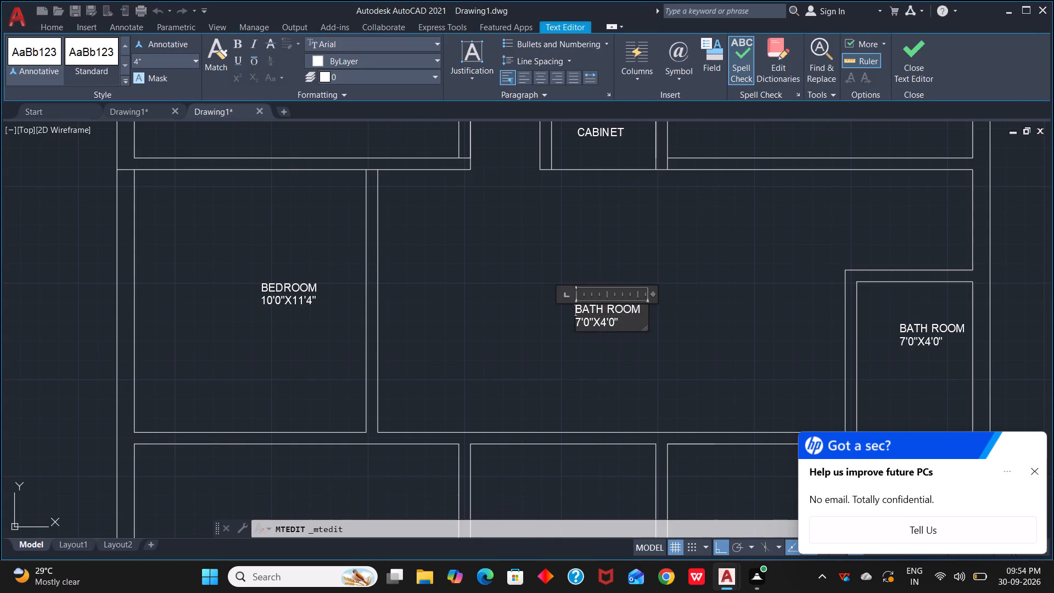
{"action": "left_click_drag", "start_coordinate": [624, 321], "coordinate": [578, 329]}
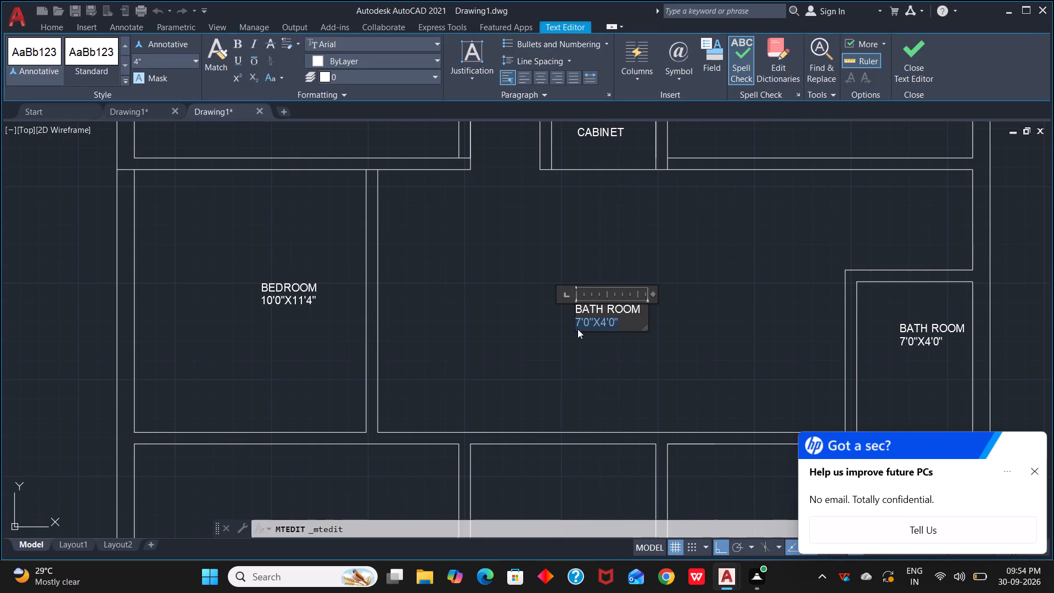
{"action": "key", "text": "BackSpace"}
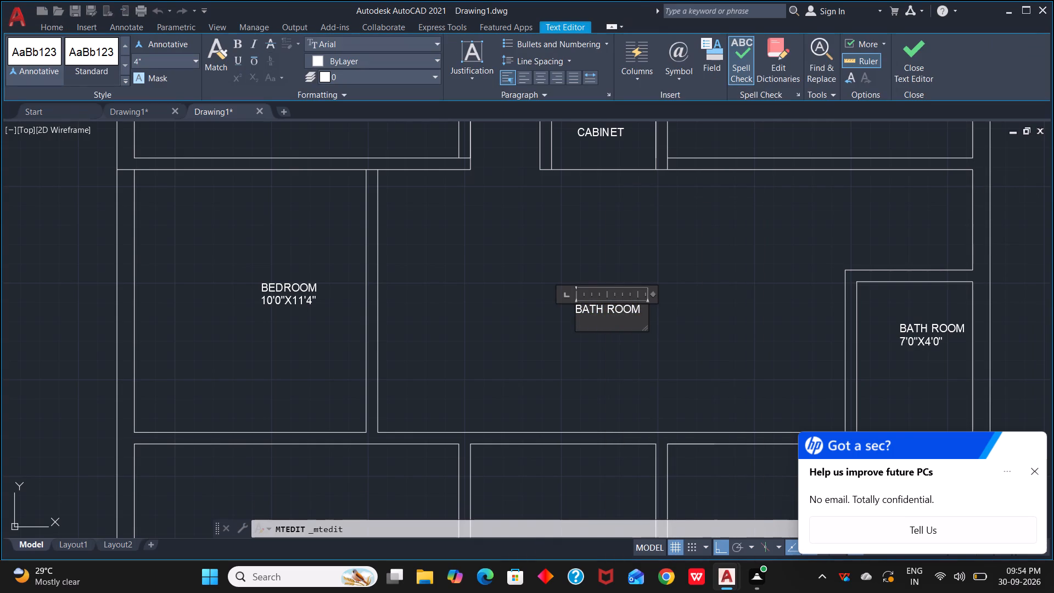
{"action": "key", "text": "BackSpace"}
{"action": "key", "text": "BackSpace"}
{"action": "key", "text": "BackSpace"}
{"action": "key", "text": "BackSpace"}
{"action": "key", "text": "BackSpace"}
{"action": "key", "text": "BackSpace"}
{"action": "key", "text": "BackSpace"}
{"action": "key", "text": "BackSpace"}
{"action": "key", "text": "BackSpace"}
{"action": "key", "text": "BackSpace"}
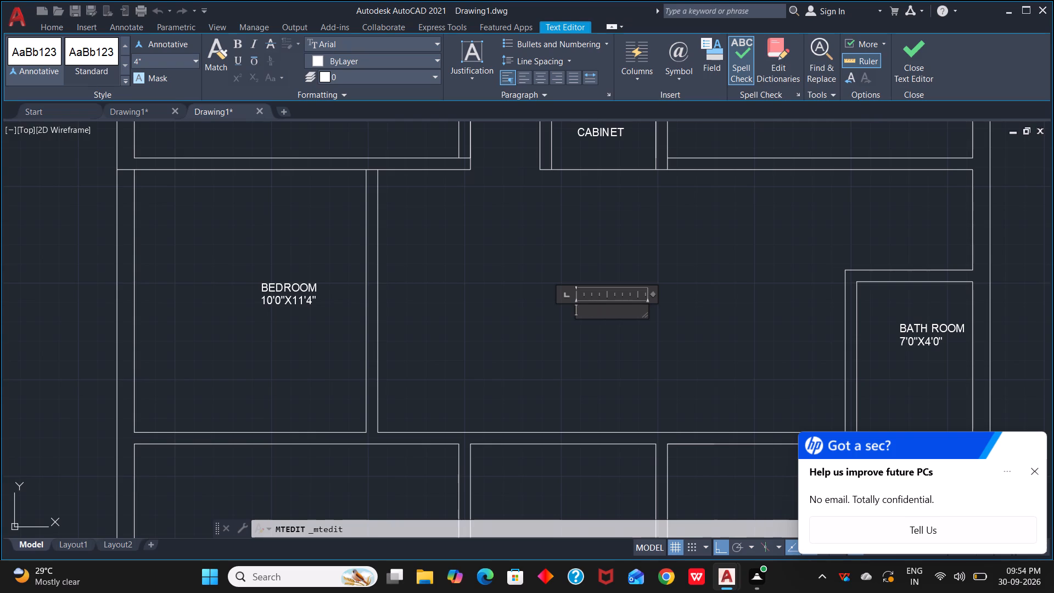
{"action": "type", "text": "DINNING"}
Add the size line 21'0"X11'4" beneath DINNING in the central room's label.
{"action": "key", "text": "Return"}
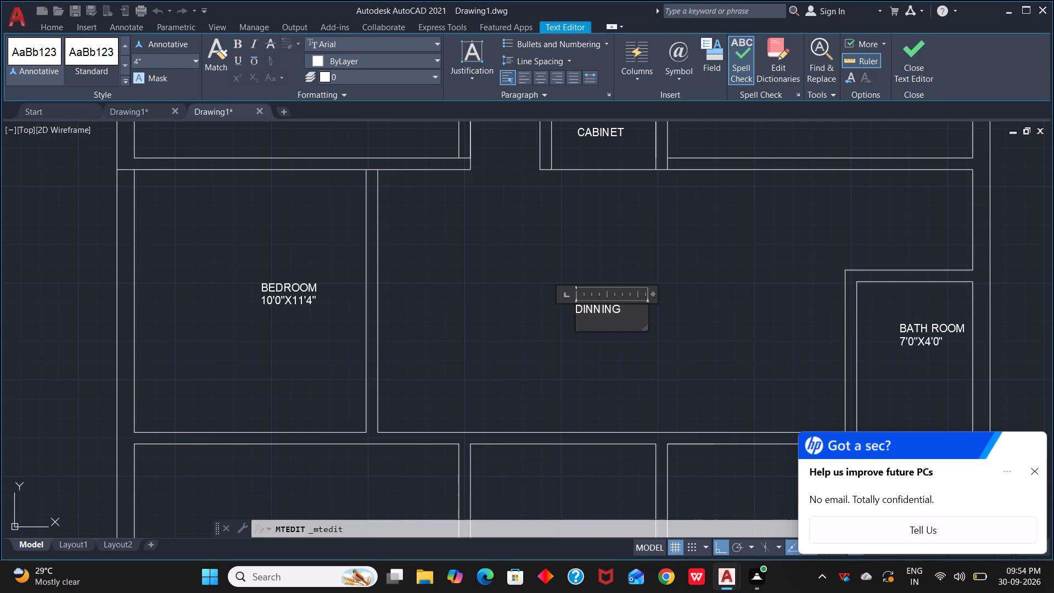
{"action": "type", "text": "21"}
{"action": "key", "text": "shift+quotedbl"}
{"action": "key", "text": "BackSpace"}
{"action": "key", "text": "apostrophe"}
{"action": "type", "text": "0\""}
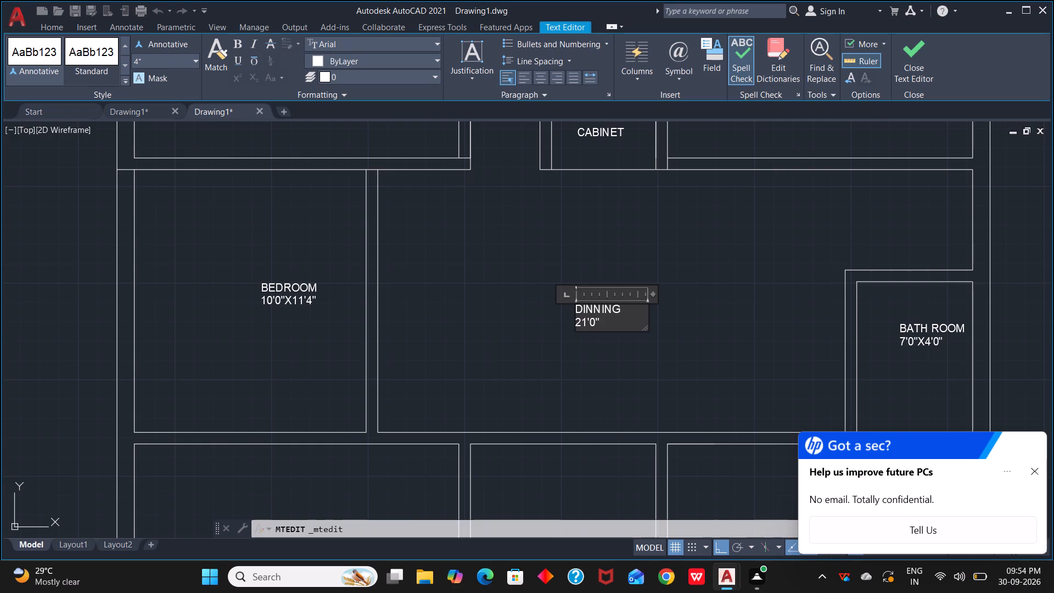
{"action": "key", "text": "x"}
{"action": "type", "text": "11"}
{"action": "key", "text": "apostrophe"}
{"action": "type", "text": "4\""}
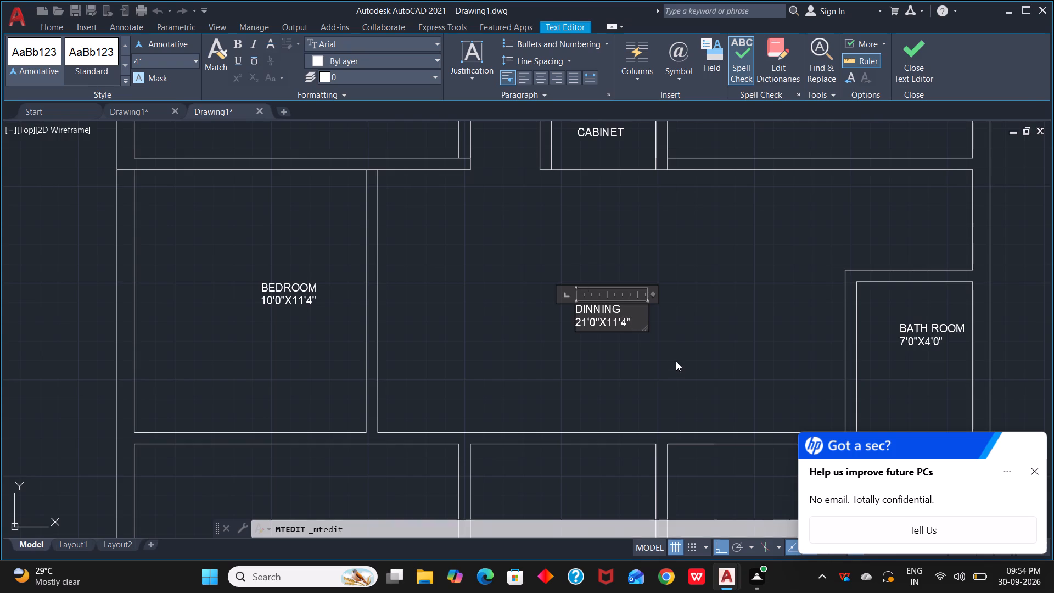
{"action": "left_click", "coordinate": [676, 364]}
Replace the size line with 5'0"X6'6" in the BATH ROOM label of the small room beside the dining room.
{"action": "right_click", "coordinate": [933, 333]}
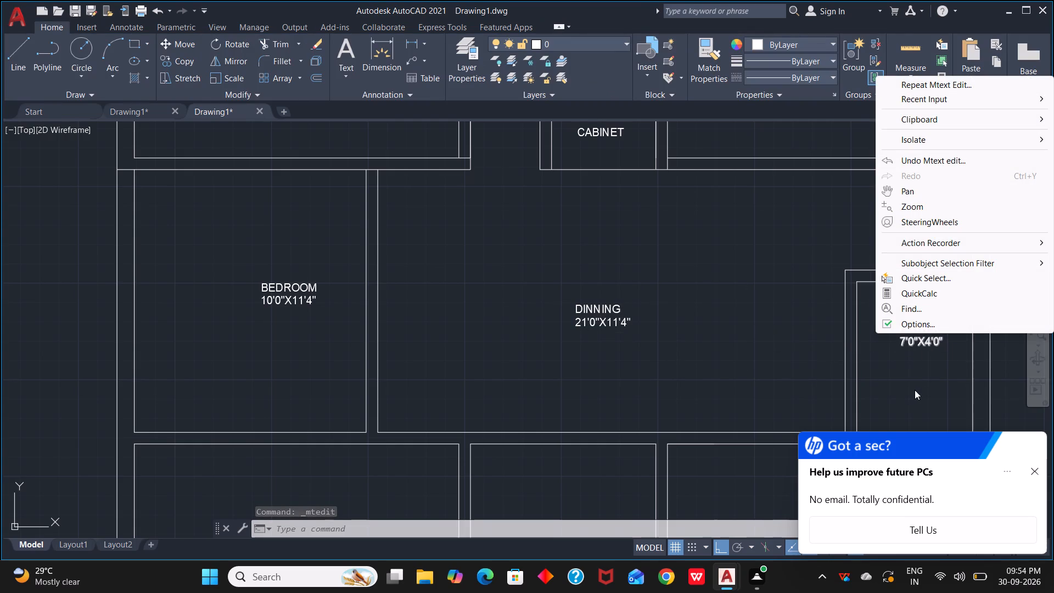
{"action": "left_click", "coordinate": [924, 84]}
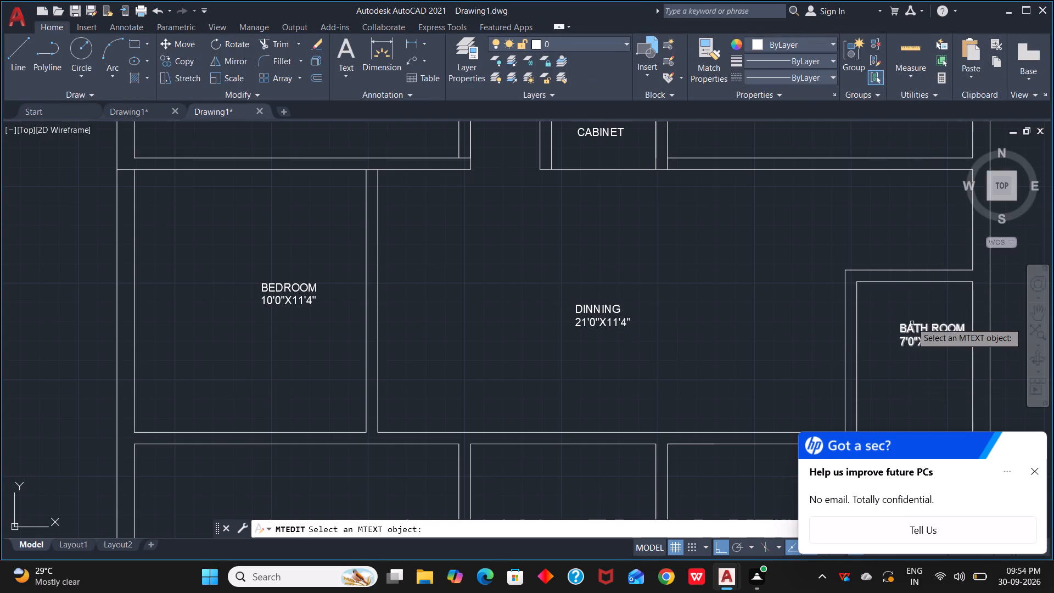
{"action": "left_click", "coordinate": [917, 325]}
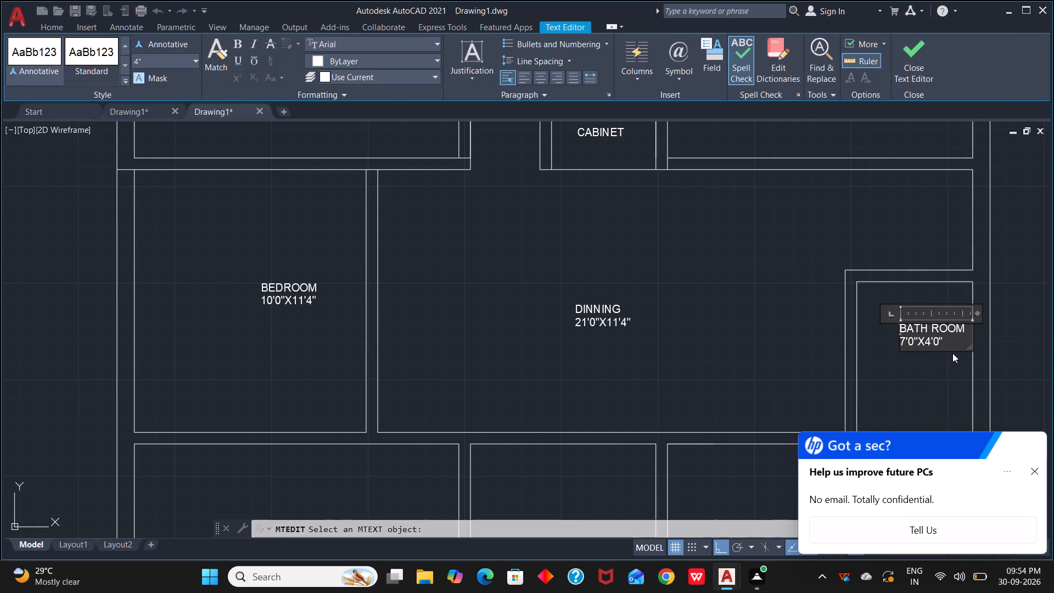
{"action": "middle_click_drag", "start_coordinate": [954, 378], "coordinate": [743, 354]}
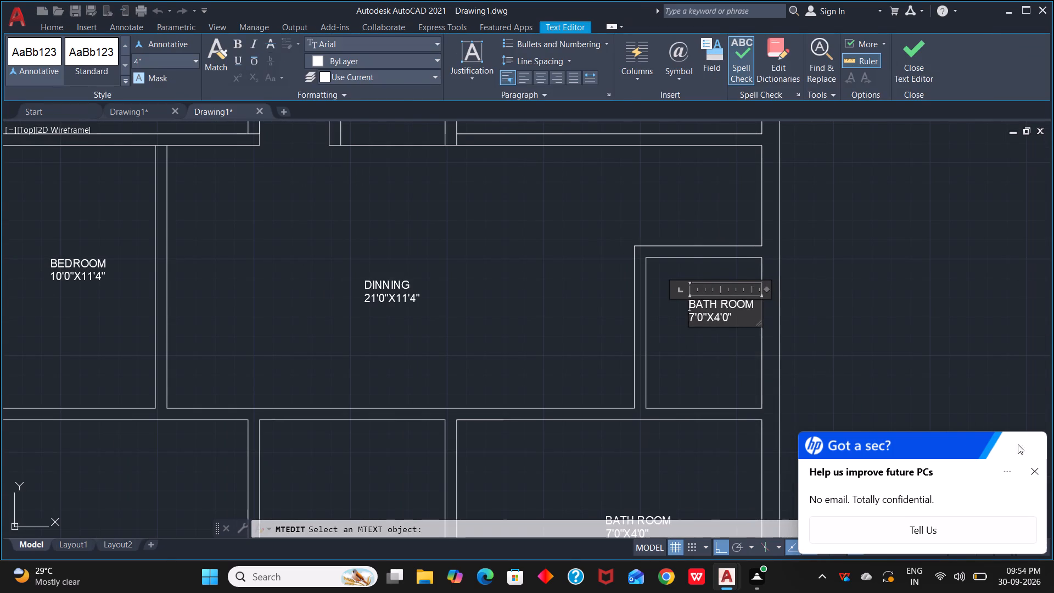
{"action": "left_click", "coordinate": [1040, 472]}
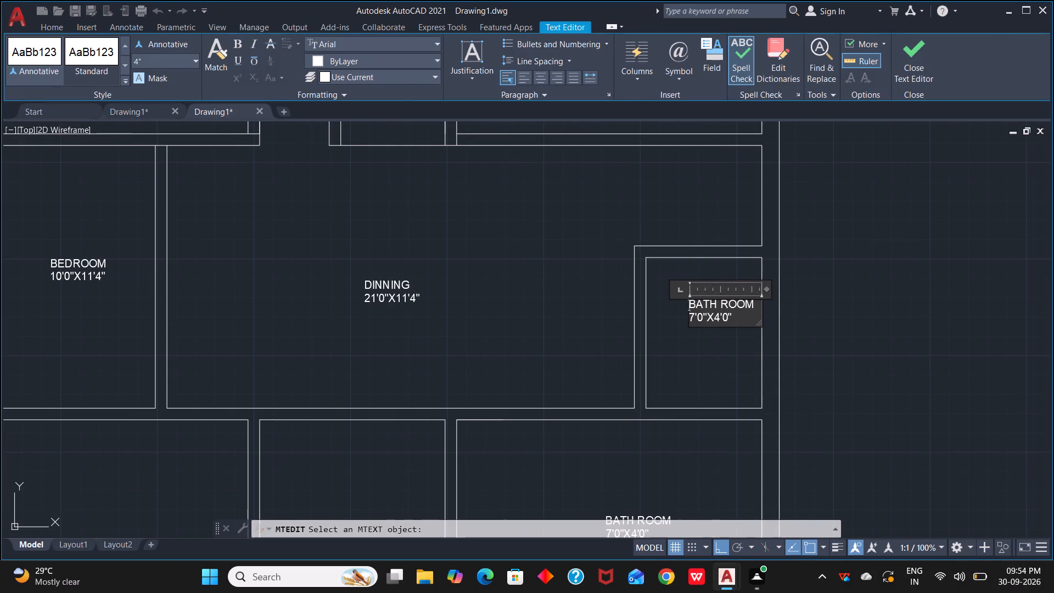
{"action": "left_click_drag", "start_coordinate": [741, 320], "coordinate": [725, 320]}
{"action": "left_click_drag", "start_coordinate": [725, 320], "coordinate": [683, 317]}
{"action": "key", "text": "BackSpace"}
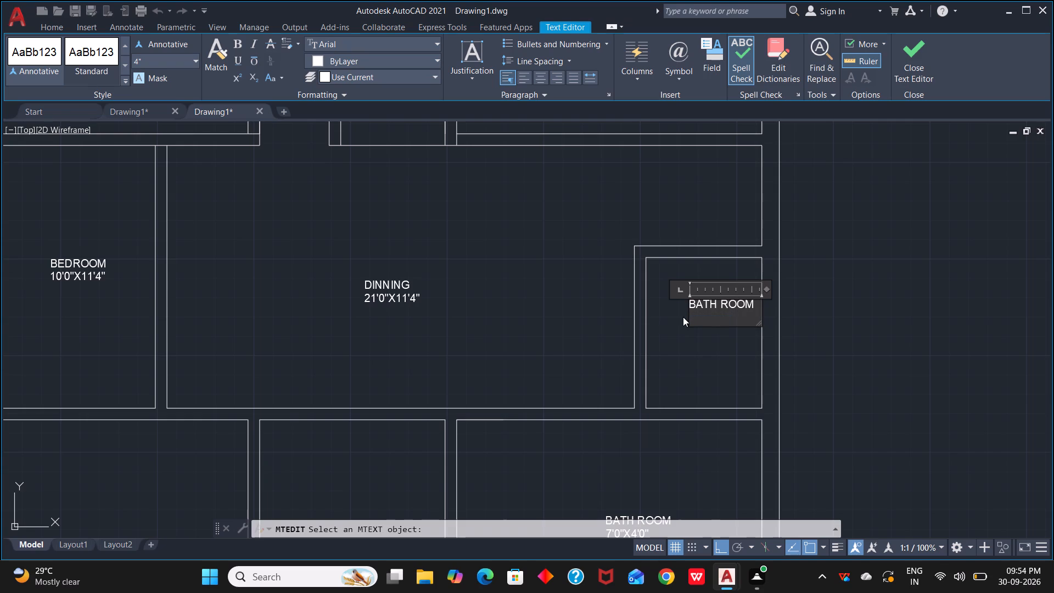
{"action": "key", "text": "2"}
{"action": "key", "text": "BackSpace"}
{"action": "type", "text": "5'"}
{"action": "type", "text": "0\""}
{"action": "key", "text": "x"}
{"action": "key", "text": "6"}
{"action": "type", "text": "'6\""}
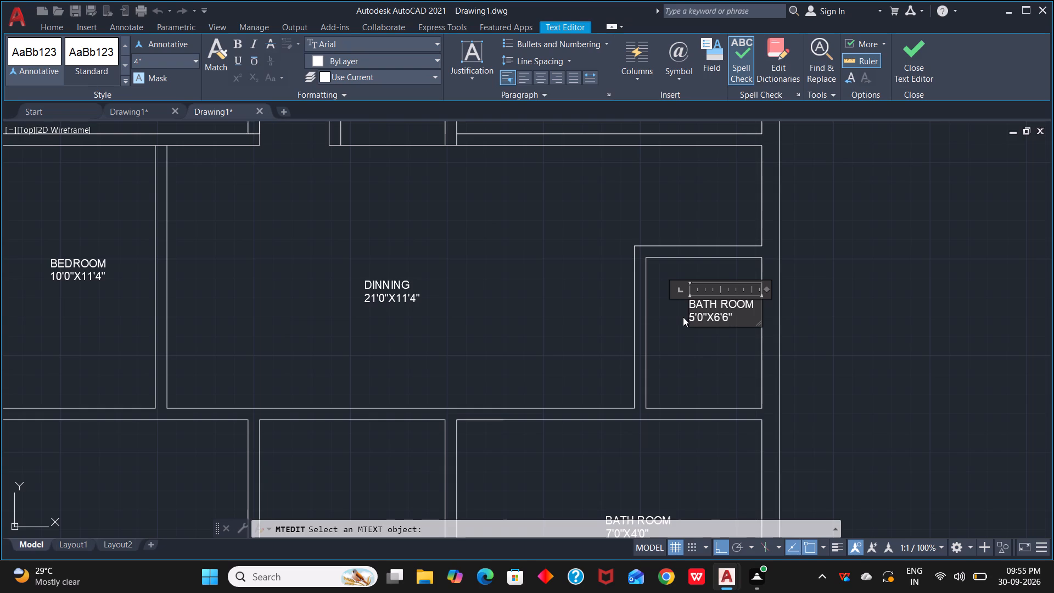
{"action": "left_click", "coordinate": [719, 374]}
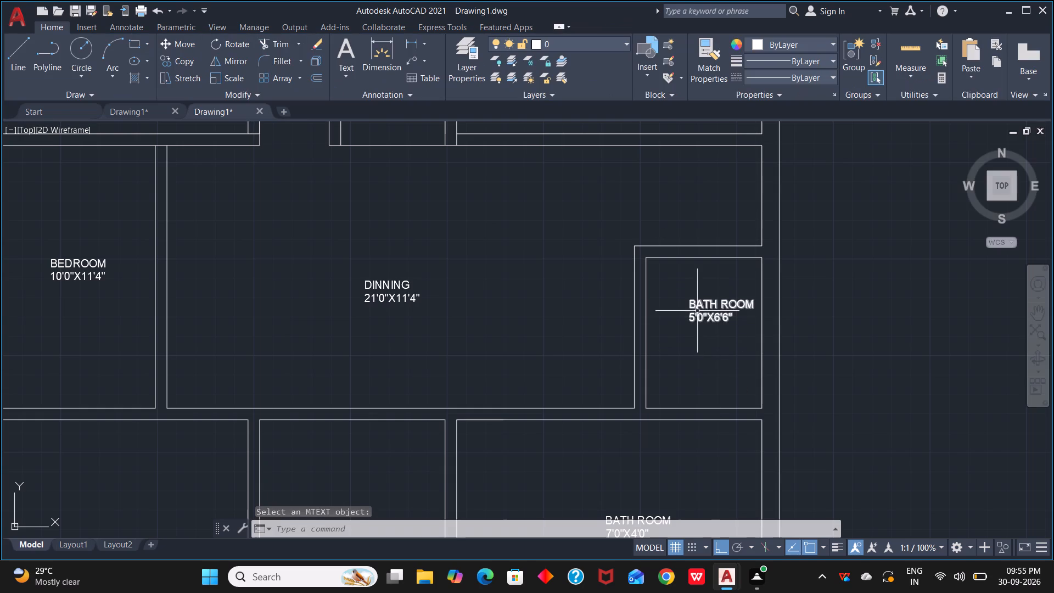
Shift the 5'0"X6'6" BATH ROOM label horizontally toward the middle of its small room, clear of the east wall.
{"action": "left_click", "coordinate": [697, 306]}
{"action": "left_click_drag", "start_coordinate": [689, 297], "coordinate": [671, 301]}
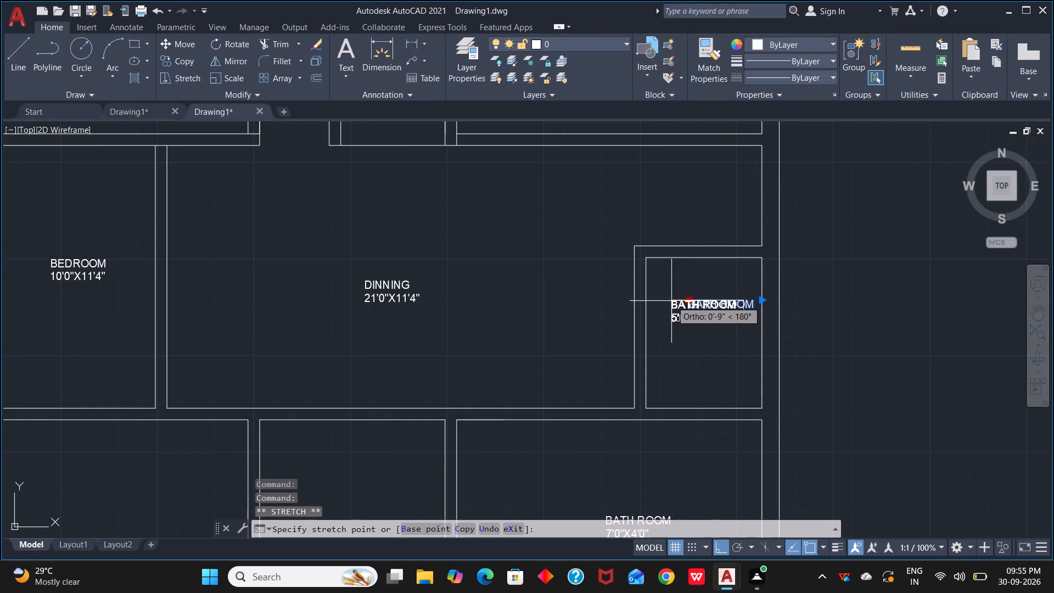
{"action": "left_click_drag", "start_coordinate": [671, 301], "coordinate": [667, 301]}
{"action": "left_click", "coordinate": [667, 301]}
{"action": "key", "text": "Escape"}
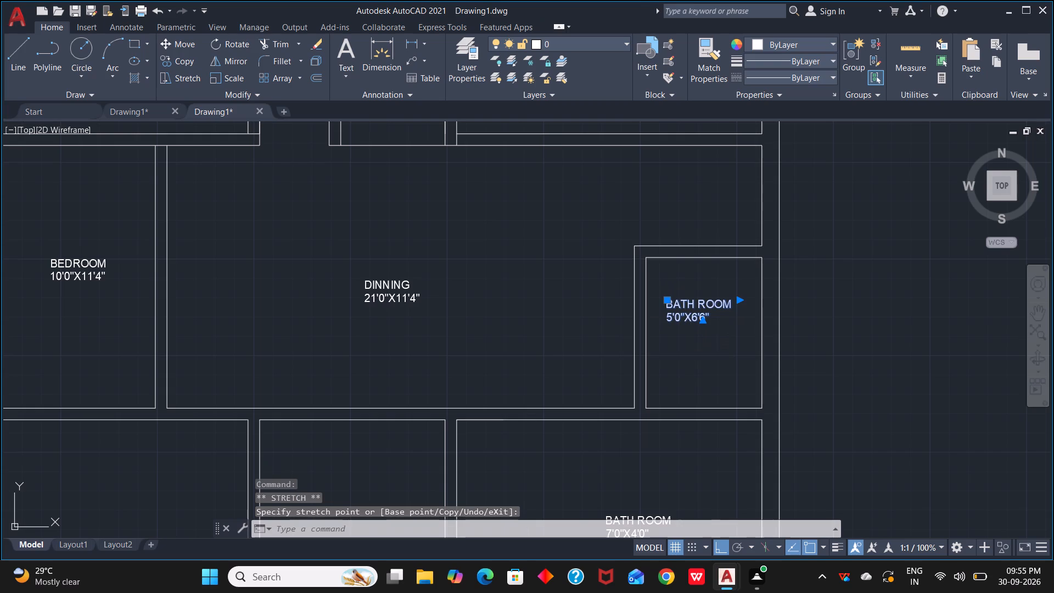
Replace the entire BATH ROOM label text in the large room south of the 5'0"X6'6" bathroom with DRAW+BED.
{"action": "scroll", "coordinate": [727, 393], "scroll_direction": "down", "scroll_amount": 1}
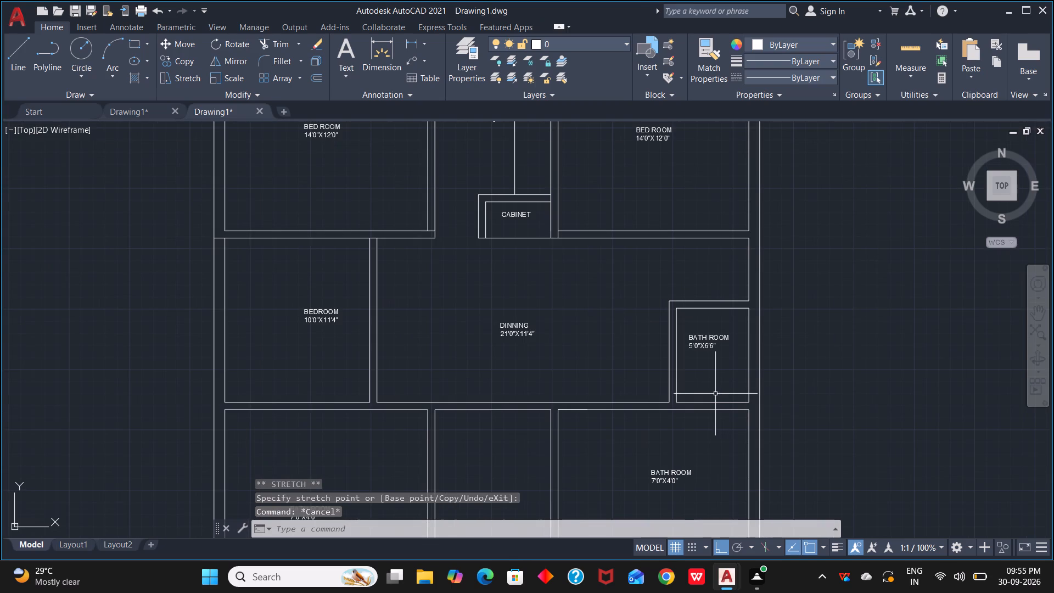
{"action": "scroll", "coordinate": [710, 363], "scroll_direction": "down", "scroll_amount": 2}
{"action": "middle_click_drag", "start_coordinate": [707, 363], "coordinate": [738, 285]}
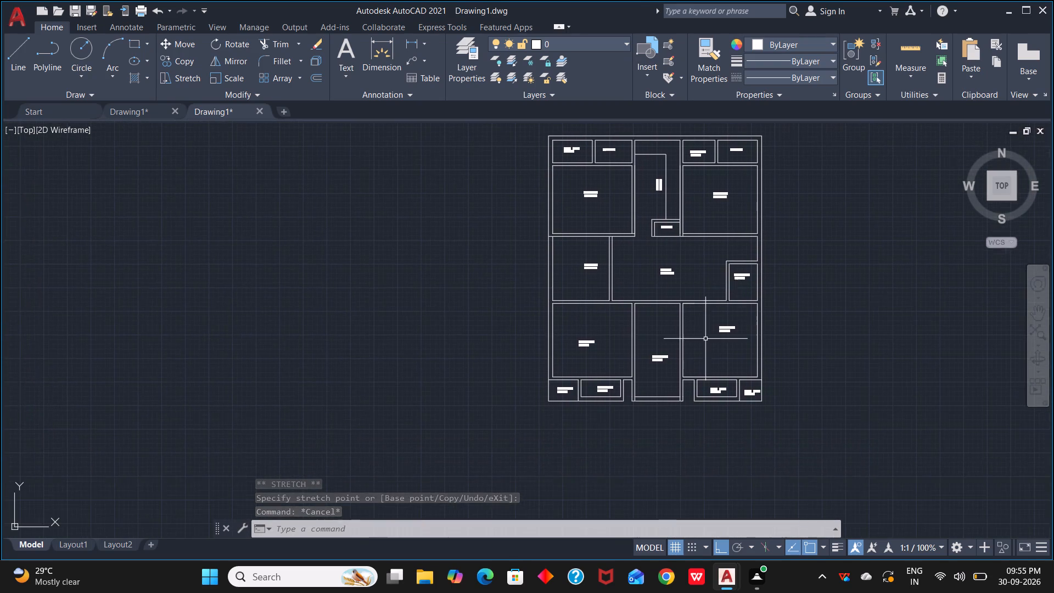
{"action": "scroll", "coordinate": [705, 339], "scroll_direction": "up", "scroll_amount": 3}
{"action": "middle_click_drag", "start_coordinate": [705, 339], "coordinate": [721, 304]}
{"action": "left_click_drag", "start_coordinate": [766, 246], "coordinate": [838, 284]}
{"action": "left_click", "coordinate": [865, 305]}
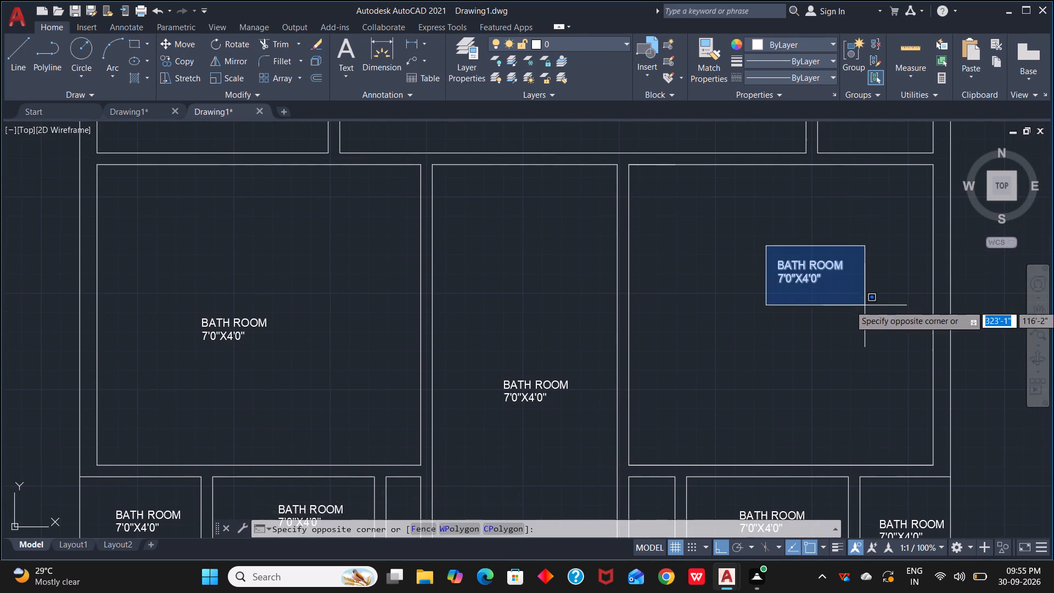
{"action": "right_click", "coordinate": [832, 323]}
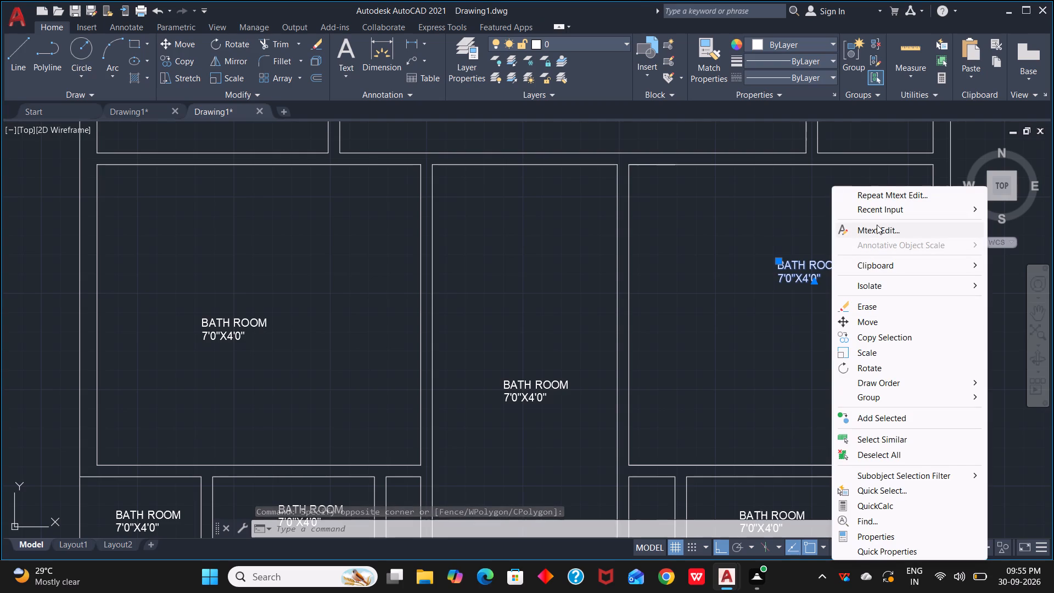
{"action": "left_click", "coordinate": [878, 196]}
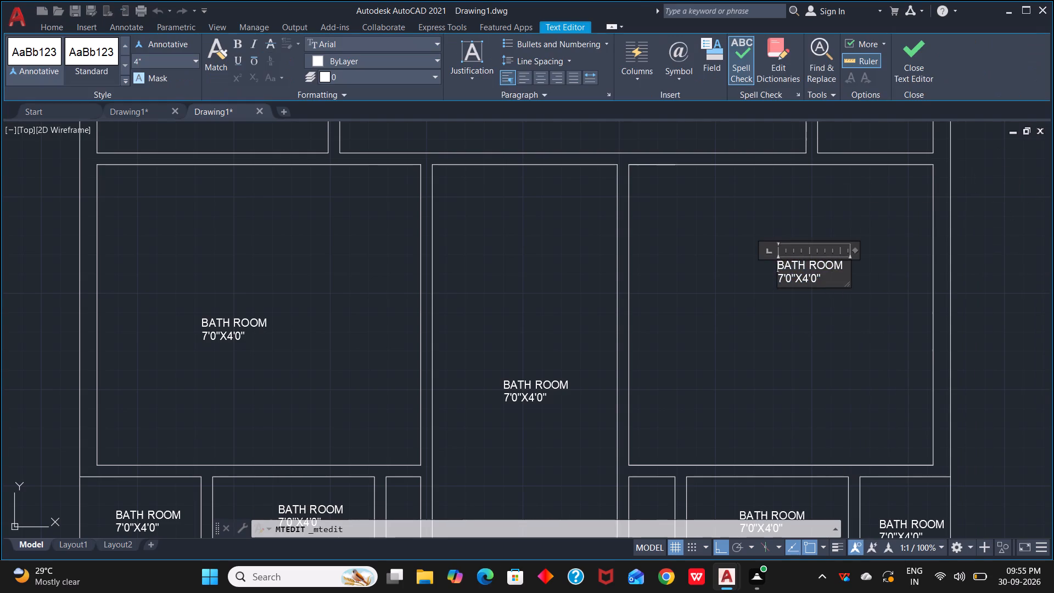
{"action": "left_click", "coordinate": [808, 263]}
{"action": "key", "text": "BackSpace"}
{"action": "key", "text": "BackSpace"}
{"action": "key", "text": "BackSpace"}
{"action": "left_click_drag", "start_coordinate": [830, 264], "coordinate": [780, 272]}
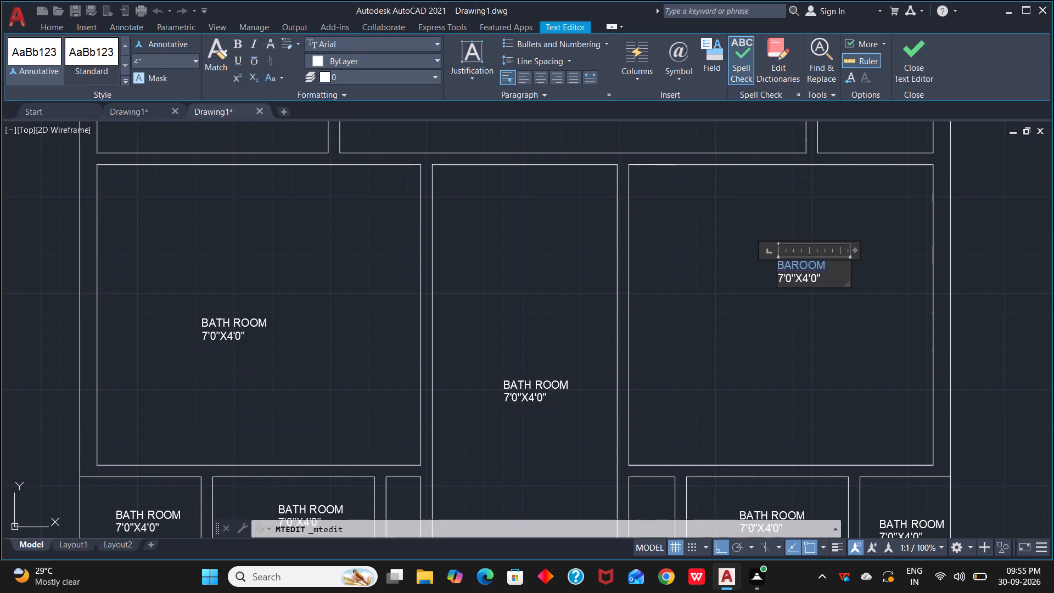
{"action": "left_click_drag", "start_coordinate": [780, 272], "coordinate": [766, 273]}
{"action": "left_click", "coordinate": [778, 262]}
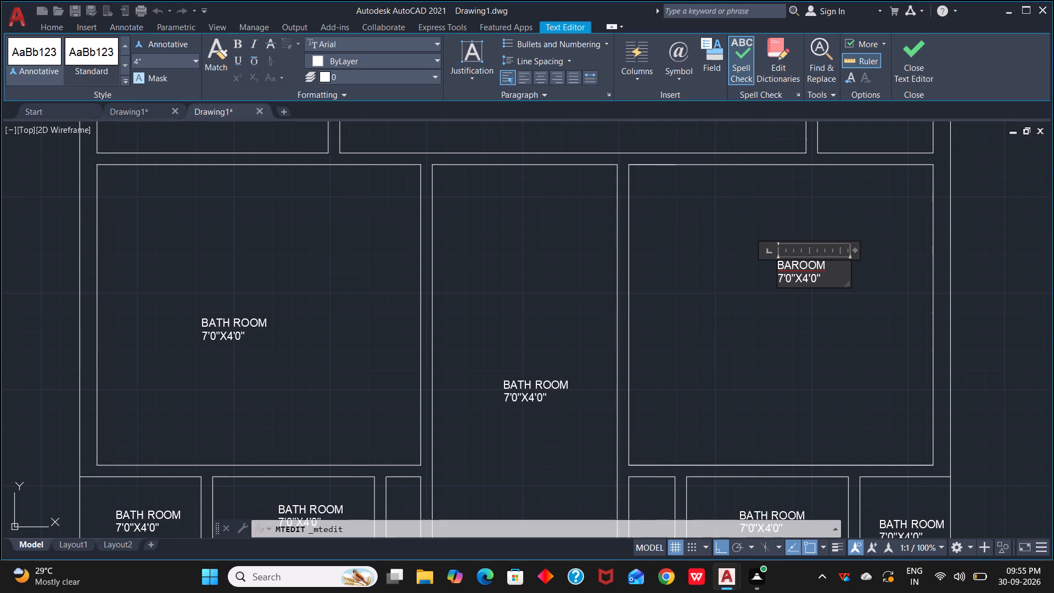
{"action": "left_click_drag", "start_coordinate": [833, 280], "coordinate": [770, 260]}
{"action": "key", "text": "BackSpace"}
{"action": "type", "text": "DRAW"}
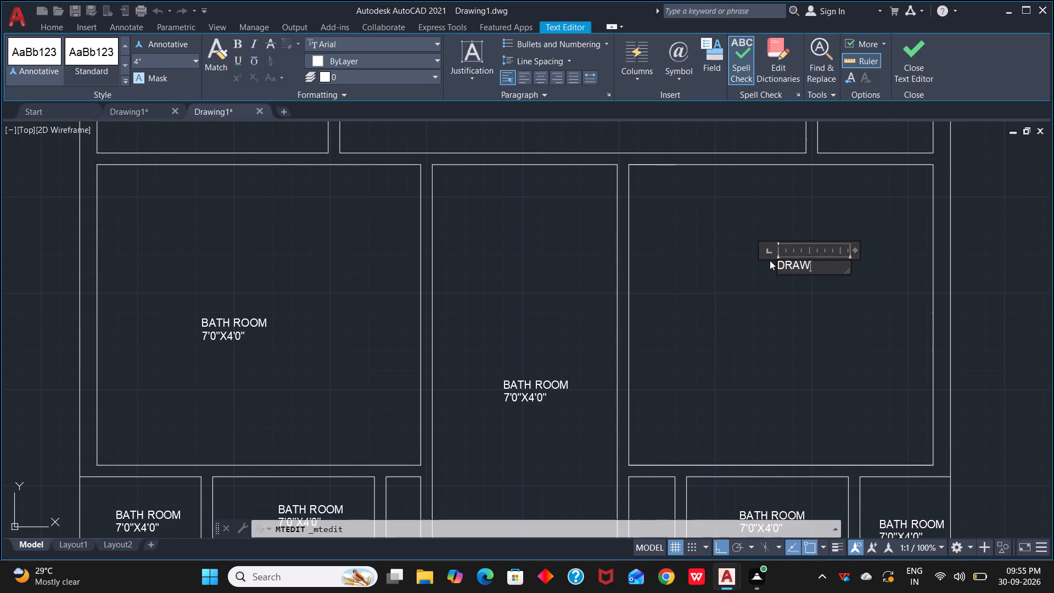
{"action": "key", "text": "equal"}
{"action": "key", "text": "BackSpace"}
{"action": "key", "text": "shift+plus"}
{"action": "type", "text": "BED"}
Add the size line 14'0"X13'0" beneath DRAW+BED in the same label.
{"action": "key", "text": "Return"}
{"action": "type", "text": "14'"}
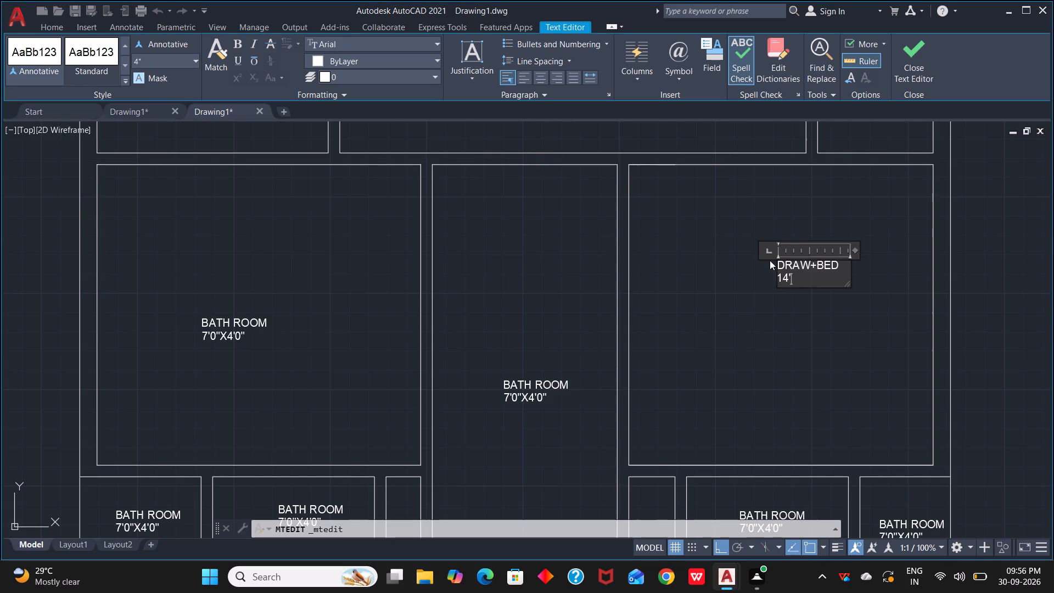
{"action": "type", "text": "0\""}
{"action": "key", "text": "Left"}
{"action": "key", "text": "Left"}
{"action": "key", "text": "minus"}
{"action": "left_click", "coordinate": [800, 278]}
{"action": "key", "text": "BackSpace"}
{"action": "key", "text": "BackSpace"}
{"action": "key", "text": "0"}
{"action": "key", "text": "Right"}
{"action": "key", "text": "x"}
{"action": "key", "text": "1"}
{"action": "key", "text": "3"}
{"action": "type", "text": "'0\""}
{"action": "left_click", "coordinate": [838, 320]}
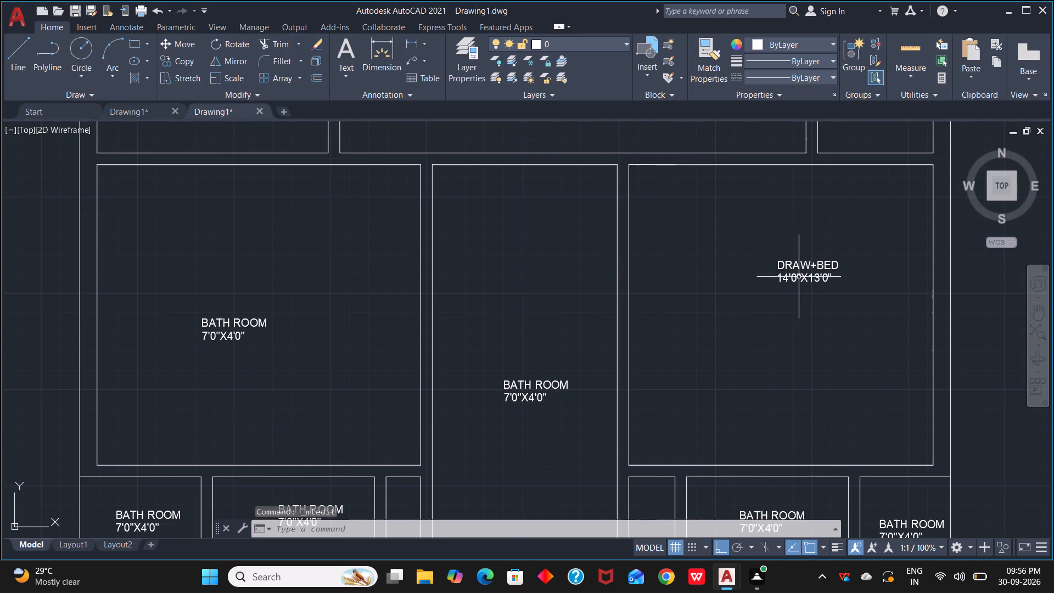
Turn Ortho off and move the DRAW+BED label diagonally to the centre of its room.
{"action": "left_click", "coordinate": [795, 266]}
{"action": "left_click_drag", "start_coordinate": [776, 260], "coordinate": [747, 311]}
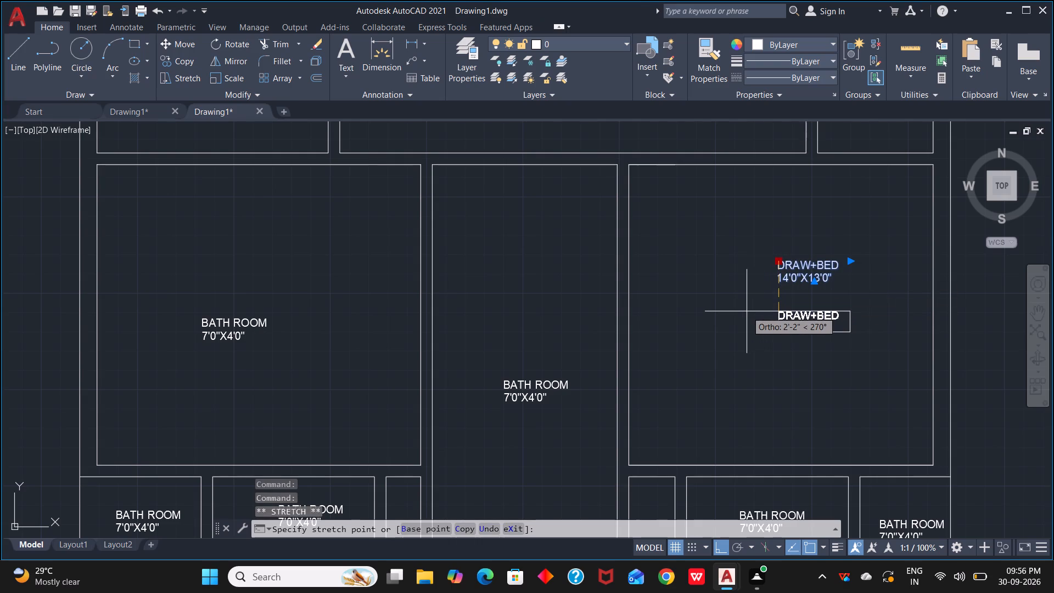
{"action": "left_click_drag", "start_coordinate": [747, 311], "coordinate": [752, 314]}
{"action": "key", "text": "F8"}
{"action": "left_click", "coordinate": [752, 314]}
{"action": "key", "text": "Escape"}
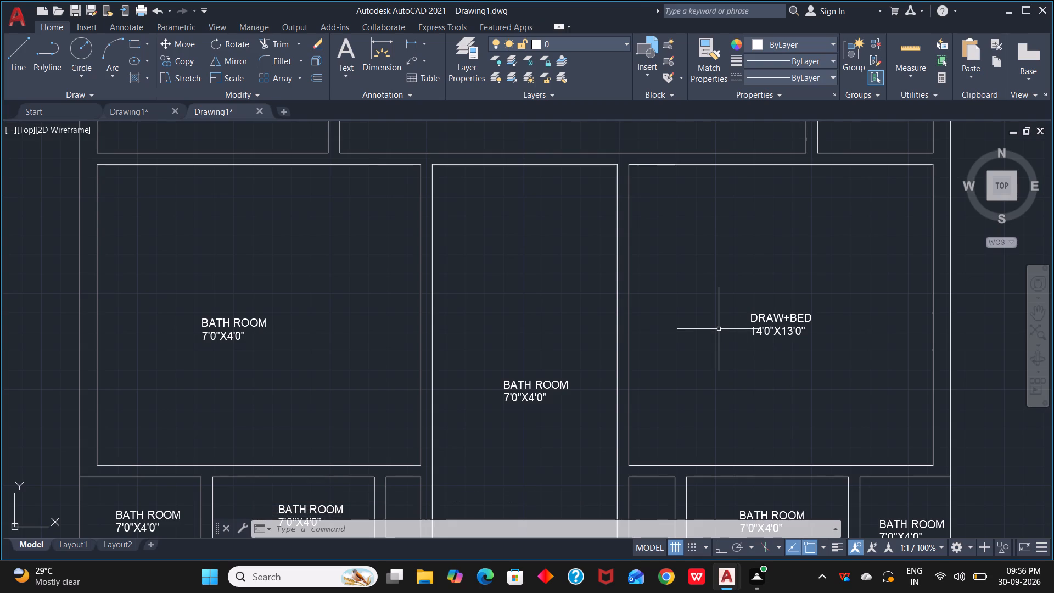
Replace the name BATH ROOM with STAIR in the label of the tall central room west of DRAW+BED.
{"action": "scroll", "coordinate": [619, 372], "scroll_direction": "down", "scroll_amount": 1}
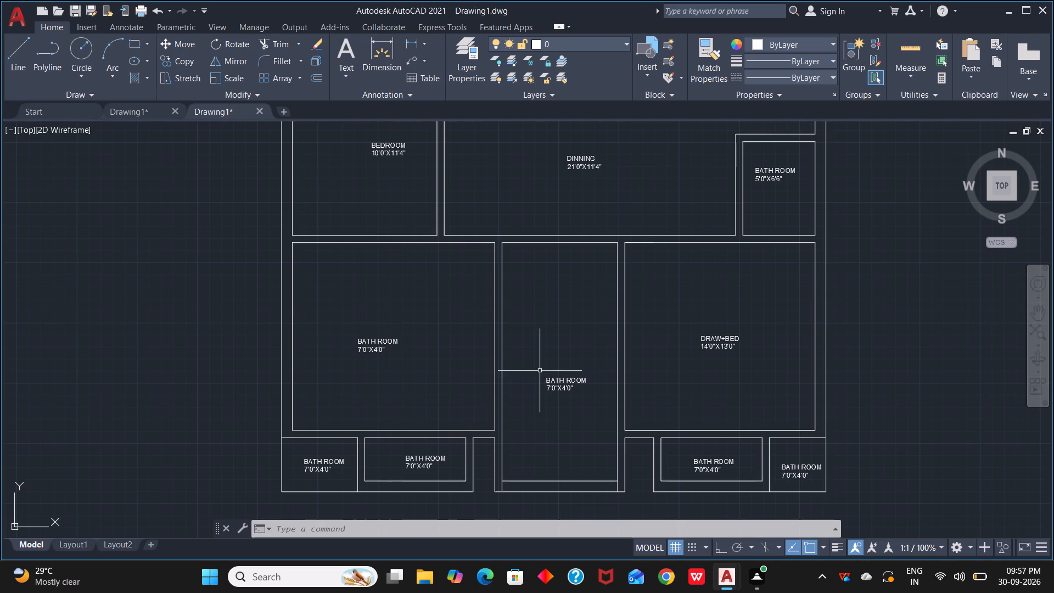
{"action": "left_click_drag", "start_coordinate": [540, 371], "coordinate": [548, 373]}
{"action": "left_click", "coordinate": [589, 410]}
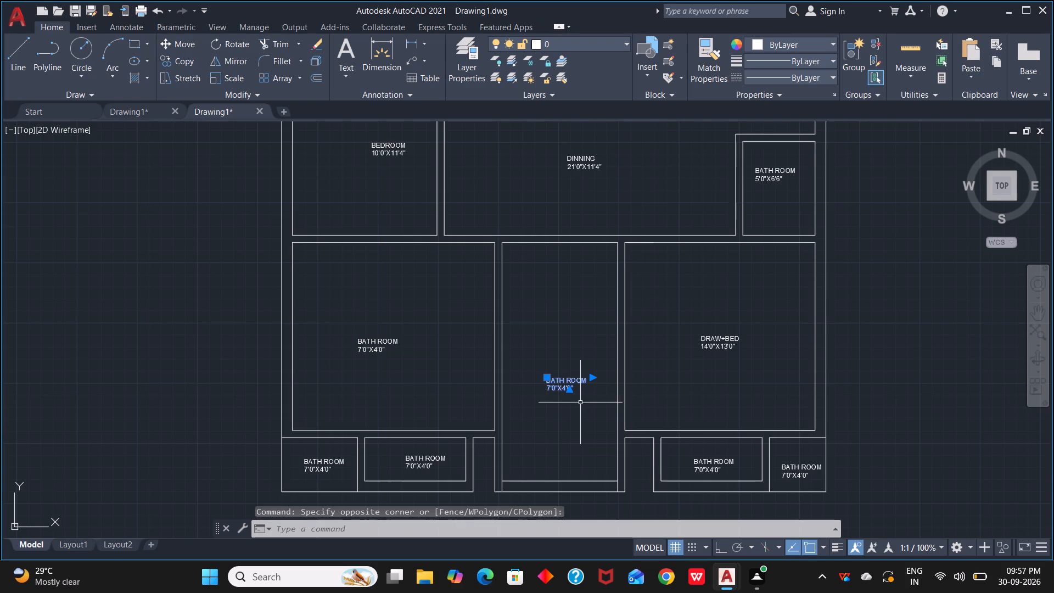
{"action": "key", "text": "space"}
{"action": "key", "text": "space"}
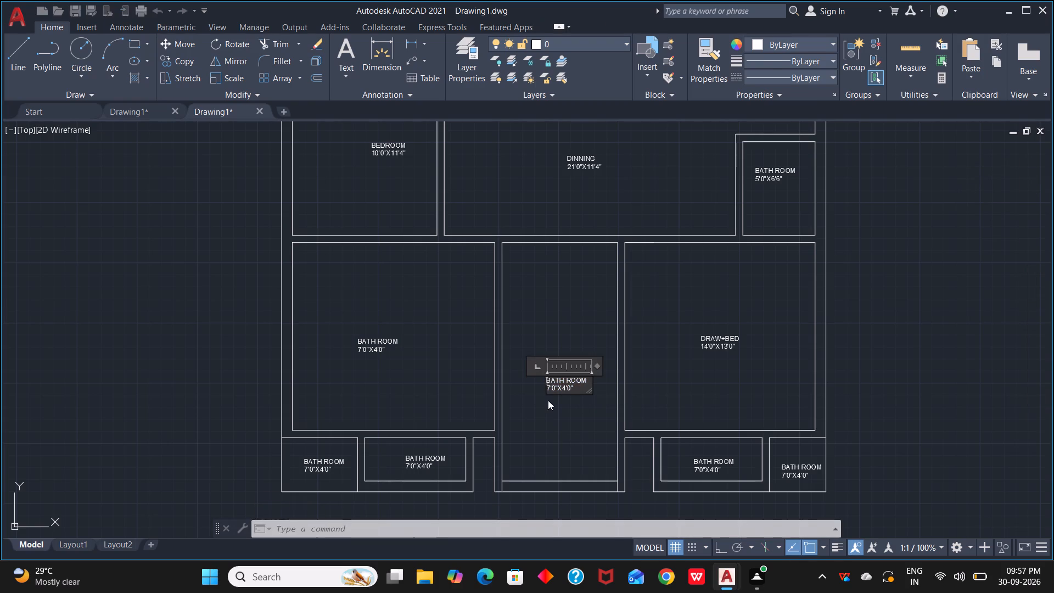
{"action": "left_click_drag", "start_coordinate": [589, 382], "coordinate": [570, 380]}
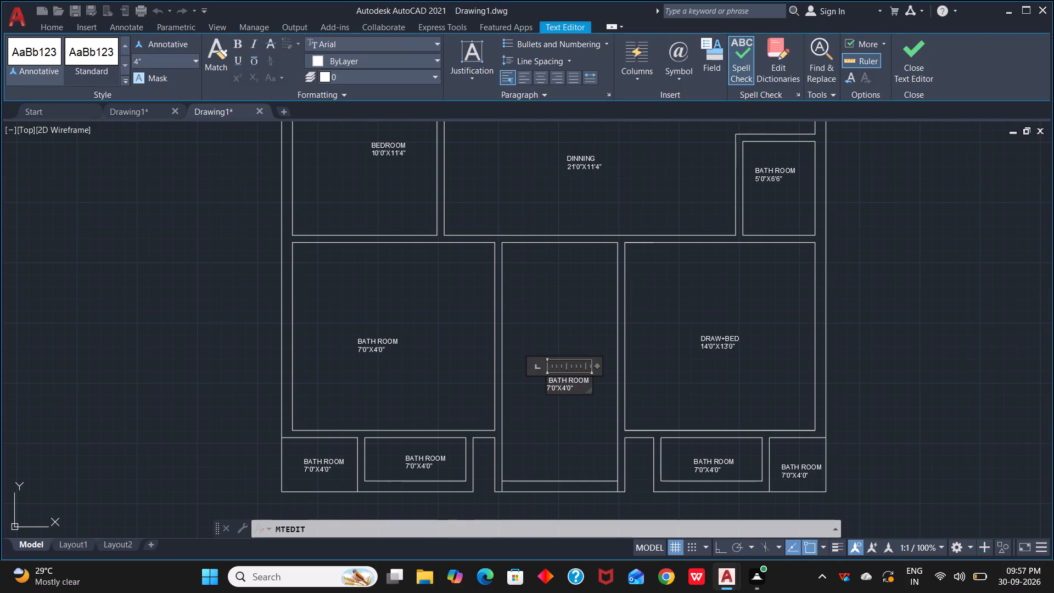
{"action": "left_click_drag", "start_coordinate": [570, 380], "coordinate": [540, 383]}
{"action": "key", "text": "BackSpace"}
{"action": "type", "text": "ST"}
{"action": "type", "text": "AIR"}
{"action": "key", "text": "Return"}
{"action": "key", "text": "BackSpace"}
Change the size line of the STAIR label to 8'0"X17'5" and finish editing the text.
{"action": "key", "text": "Down"}
{"action": "key", "text": "Right"}
{"action": "key", "text": "Right"}
{"action": "key", "text": "Left"}
{"action": "key", "text": "5"}
{"action": "key", "text": "Right"}
{"action": "key", "text": "BackSpace"}
{"action": "key", "text": "Left"}
{"action": "key", "text": "Left"}
{"action": "key", "text": "BackSpace"}
{"action": "type", "text": "17"}
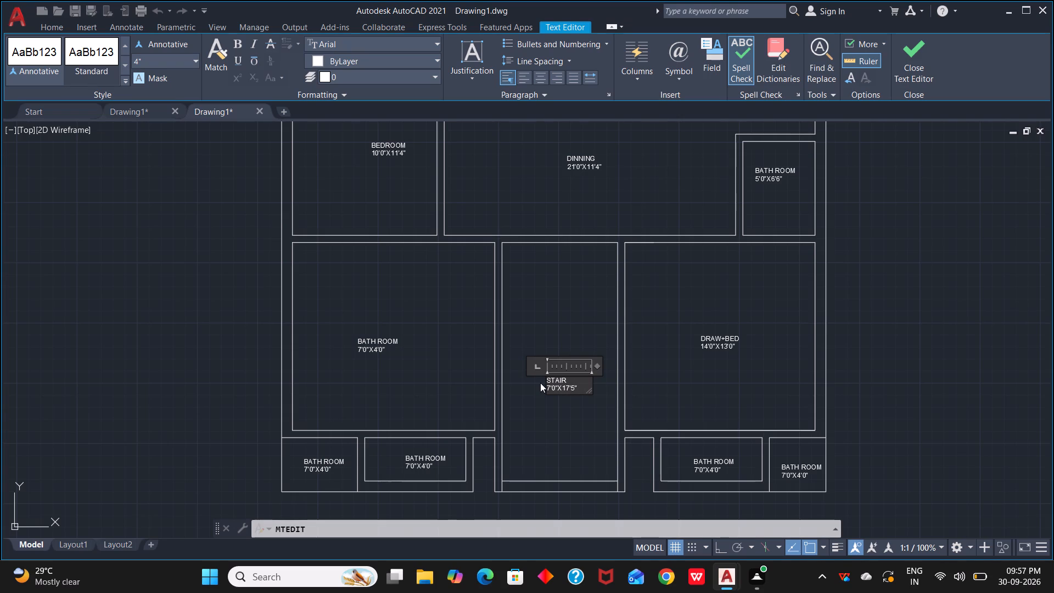
{"action": "key", "text": "Left"}
{"action": "key", "text": "Left"}
{"action": "key", "text": "Left"}
{"action": "key", "text": "Left"}
{"action": "key", "text": "Left"}
{"action": "key", "text": "Left"}
{"action": "key", "text": "BackSpace"}
{"action": "key", "text": "8"}
{"action": "left_click", "coordinate": [545, 399]}
Move the STAIR label up to the north end of the central room, roughly midway between its side walls.
{"action": "scroll", "coordinate": [563, 396], "scroll_direction": "up", "scroll_amount": 1}
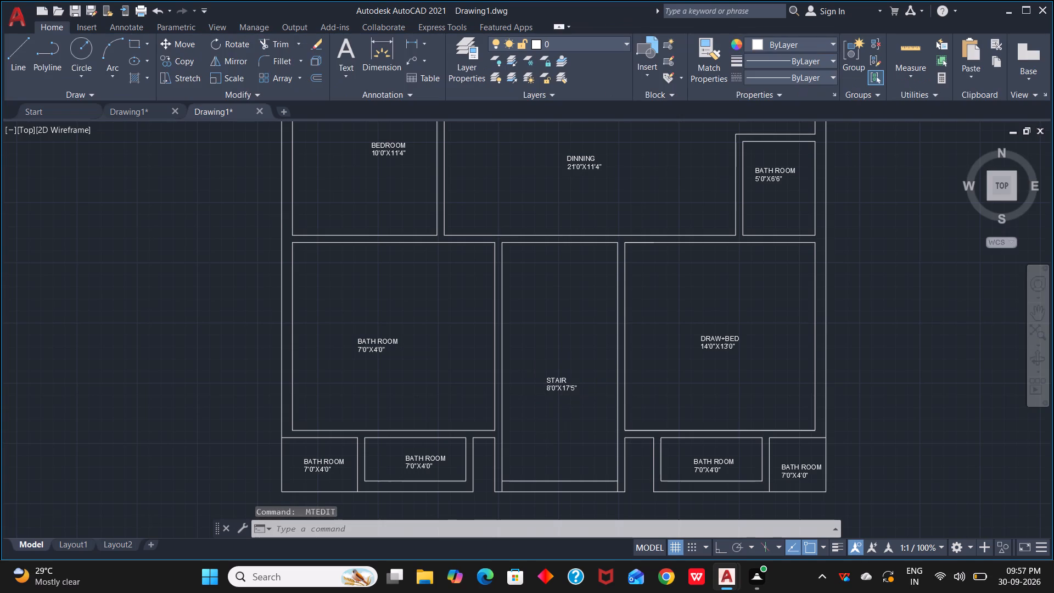
{"action": "scroll", "coordinate": [563, 396], "scroll_direction": "up", "scroll_amount": 2}
{"action": "middle_click_drag", "start_coordinate": [563, 396], "coordinate": [569, 390]}
{"action": "left_click", "coordinate": [538, 335]}
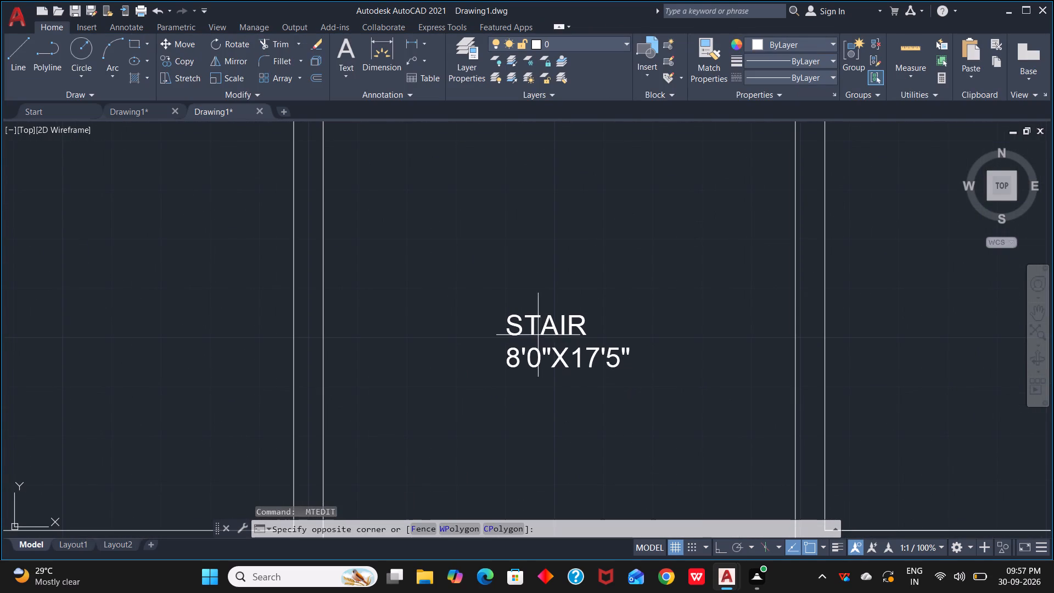
{"action": "left_click", "coordinate": [529, 328]}
{"action": "left_click_drag", "start_coordinate": [508, 318], "coordinate": [476, 105]}
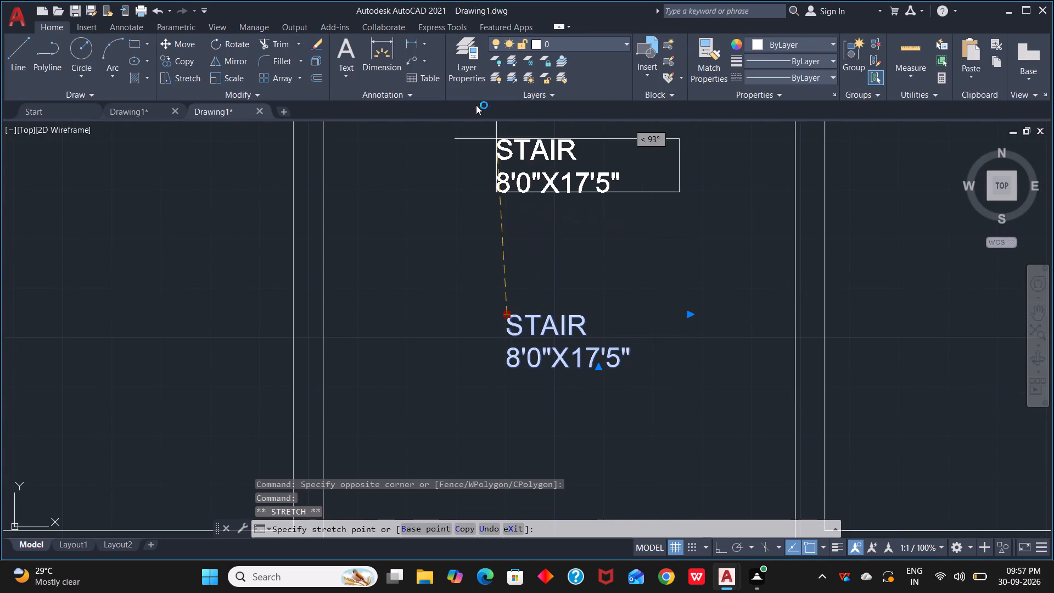
{"action": "left_click_drag", "start_coordinate": [476, 105], "coordinate": [473, 127]}
{"action": "left_click", "coordinate": [473, 127]}
{"action": "scroll", "coordinate": [537, 243], "scroll_direction": "down", "scroll_amount": 1}
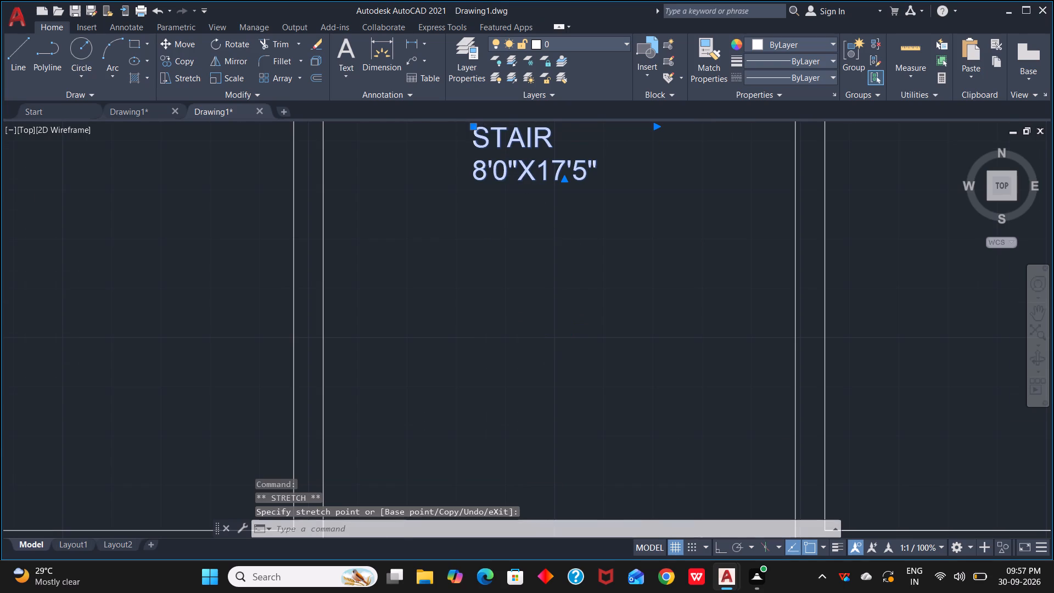
{"action": "scroll", "coordinate": [537, 243], "scroll_direction": "down", "scroll_amount": 1}
{"action": "middle_click_drag", "start_coordinate": [537, 247], "coordinate": [556, 321]}
{"action": "left_click_drag", "start_coordinate": [532, 273], "coordinate": [532, 202]}
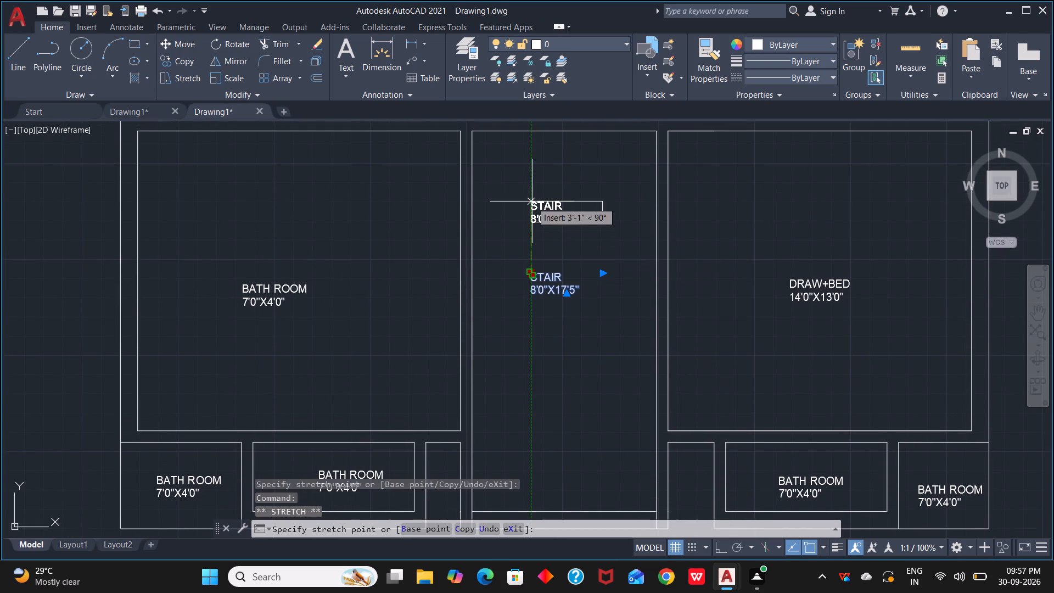
{"action": "left_click_drag", "start_coordinate": [532, 202], "coordinate": [536, 169]}
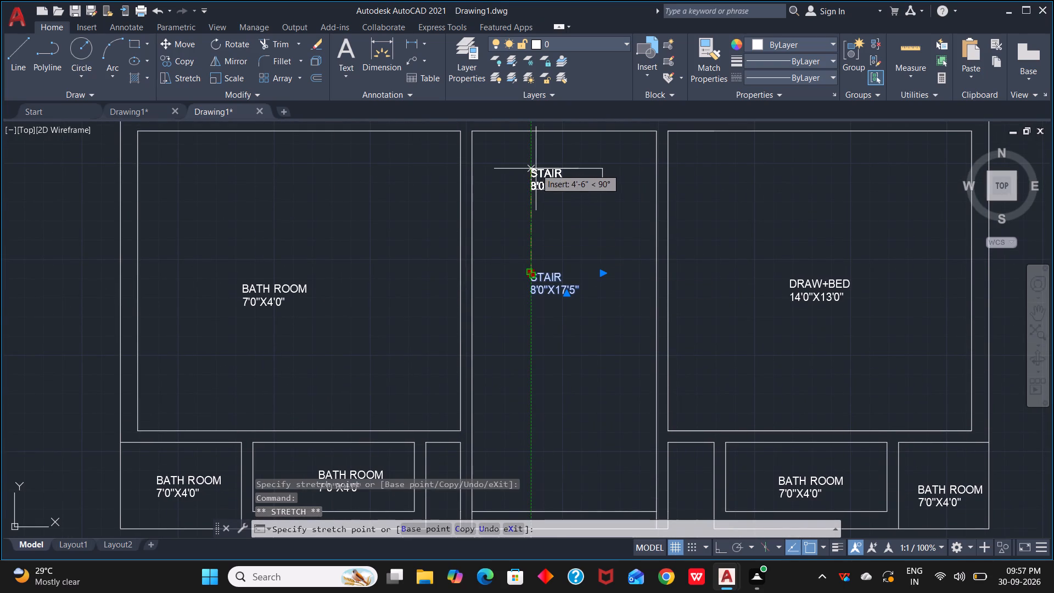
{"action": "left_click_drag", "start_coordinate": [536, 169], "coordinate": [534, 179]}
{"action": "left_click", "coordinate": [534, 179]}
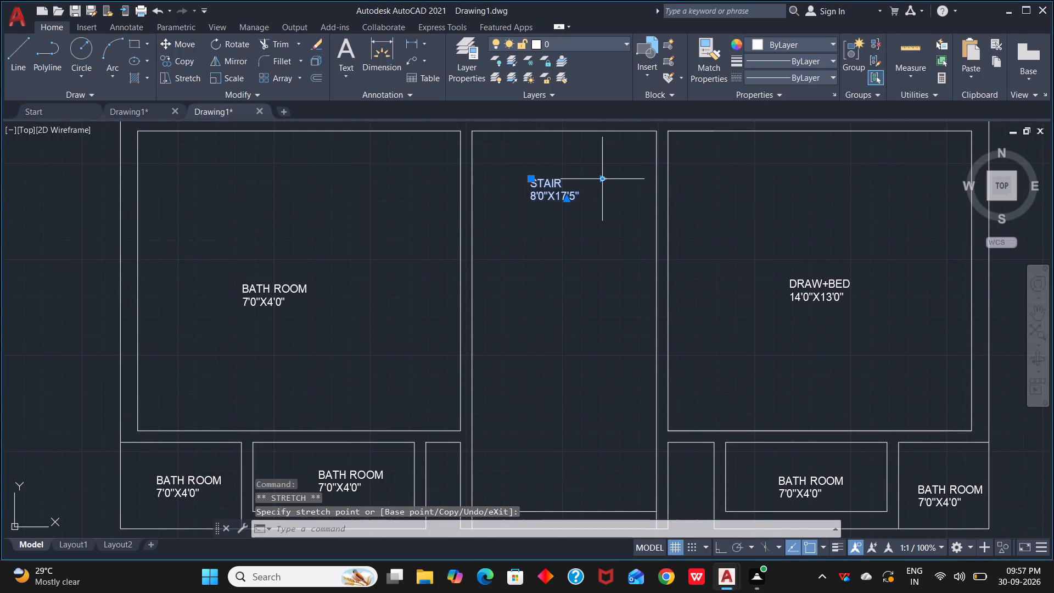
Narrow the STAIR label's text frame to just past the end of its size line, and deselect the label.
{"action": "scroll", "coordinate": [599, 182], "scroll_direction": "up", "scroll_amount": 4}
{"action": "left_click_drag", "start_coordinate": [624, 164], "coordinate": [526, 154]}
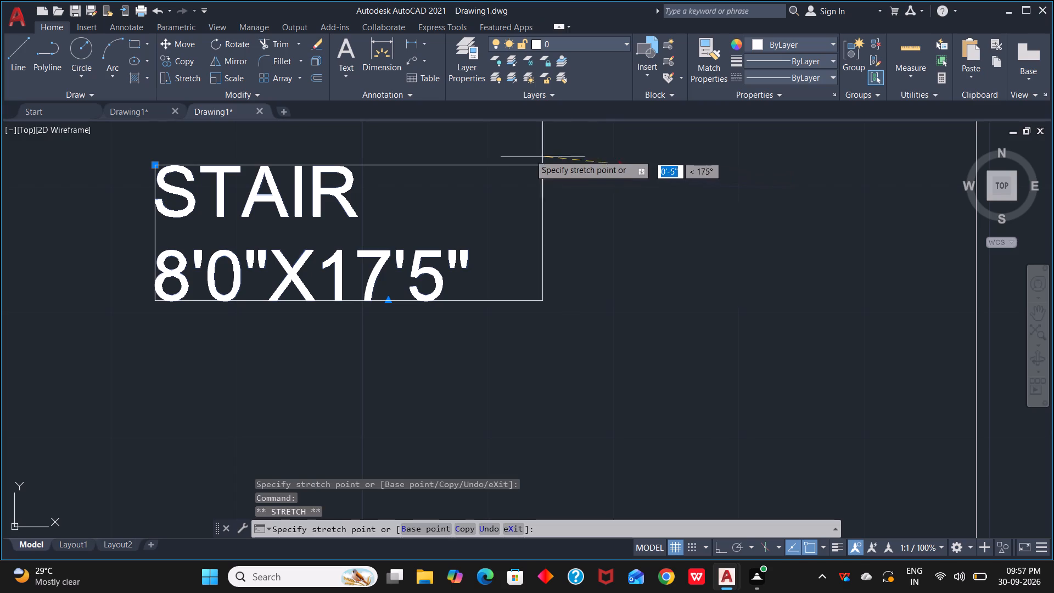
{"action": "left_click_drag", "start_coordinate": [526, 154], "coordinate": [466, 164]}
{"action": "left_click", "coordinate": [466, 164]}
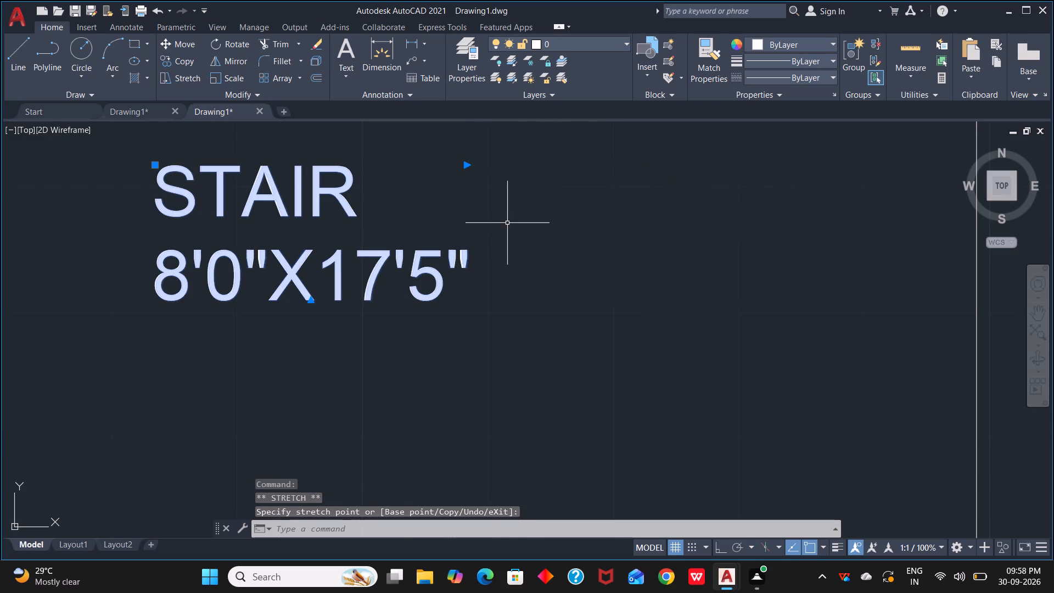
{"action": "left_click_drag", "start_coordinate": [467, 167], "coordinate": [480, 166]}
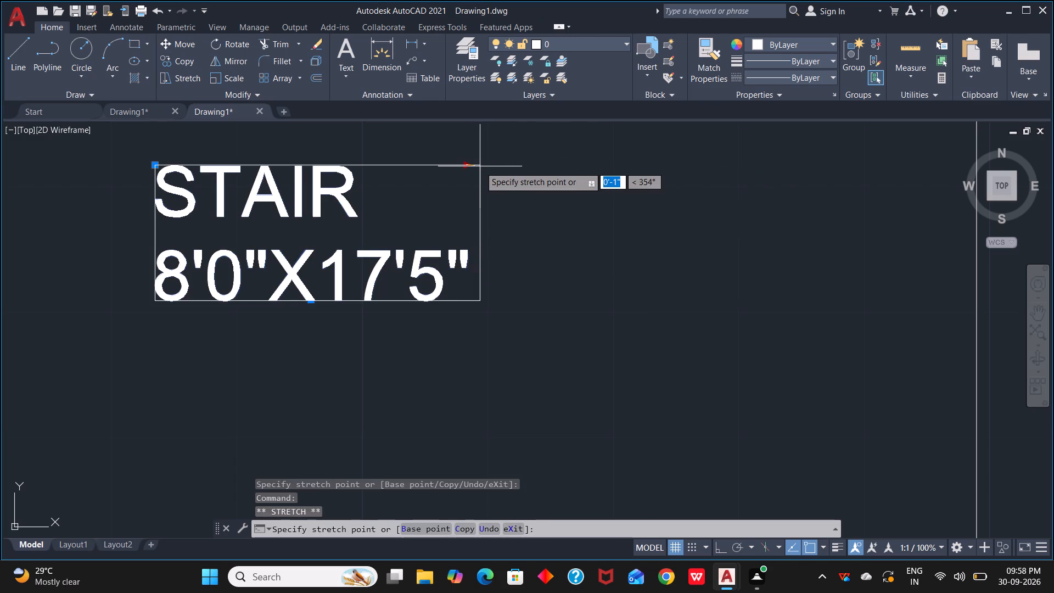
{"action": "left_click", "coordinate": [480, 166]}
{"action": "scroll", "coordinate": [533, 214], "scroll_direction": "down", "scroll_amount": 2}
{"action": "scroll", "coordinate": [591, 286], "scroll_direction": "down", "scroll_amount": 2}
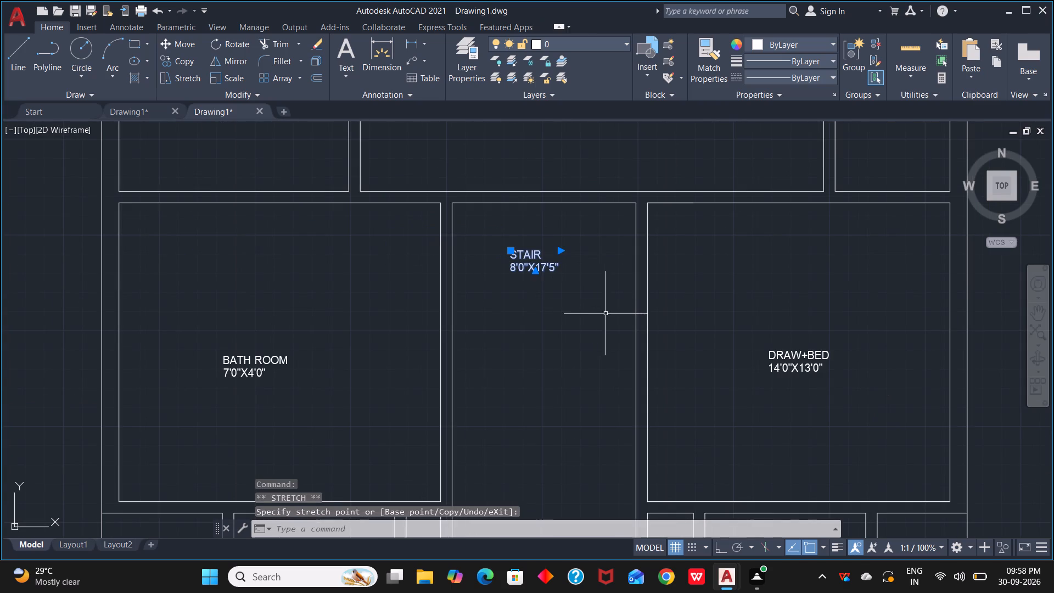
{"action": "key", "text": "Escape"}
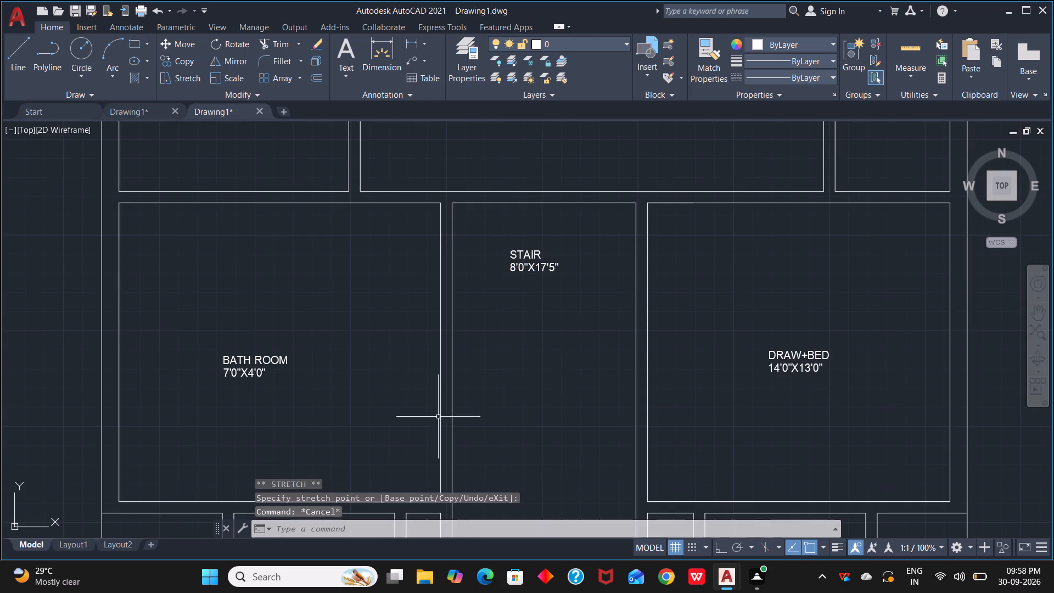
Change the name BATH ROOM to BEDROOM in the label of the large room west of the stair.
{"action": "scroll", "coordinate": [386, 404], "scroll_direction": "down", "scroll_amount": 1}
{"action": "middle_click_drag", "start_coordinate": [386, 404], "coordinate": [660, 361]}
{"action": "left_click_drag", "start_coordinate": [559, 316], "coordinate": [576, 348]}
{"action": "left_click", "coordinate": [606, 394]}
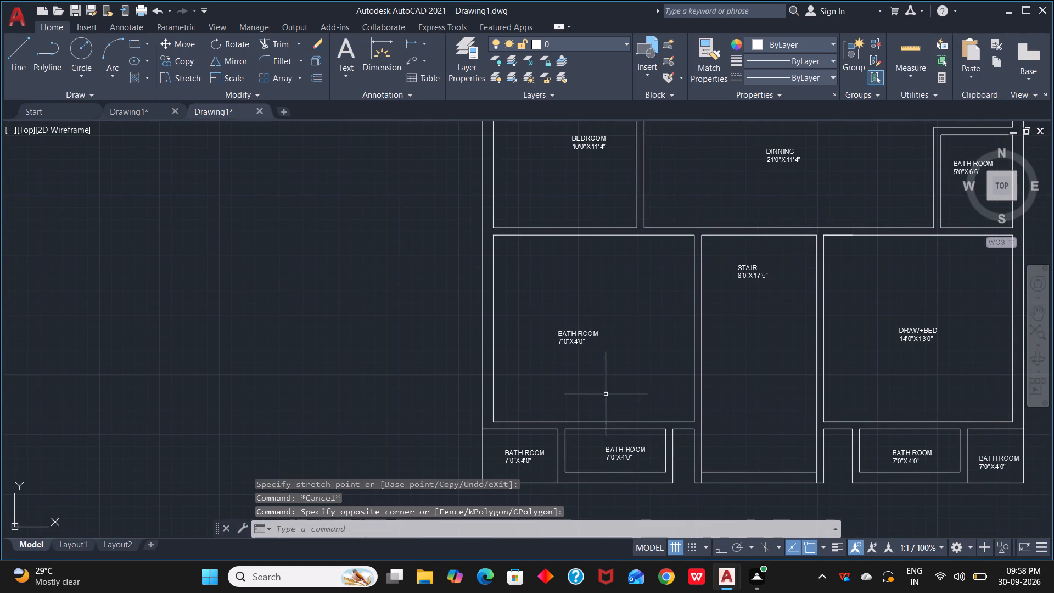
{"action": "left_click", "coordinate": [574, 340]}
{"action": "right_click", "coordinate": [574, 339]}
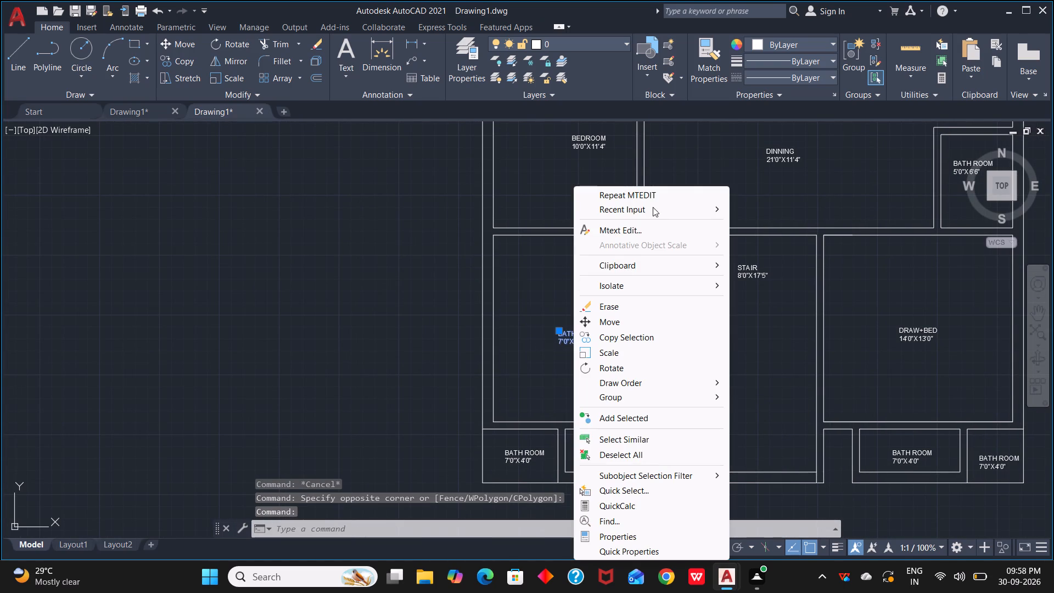
{"action": "left_click", "coordinate": [653, 198]}
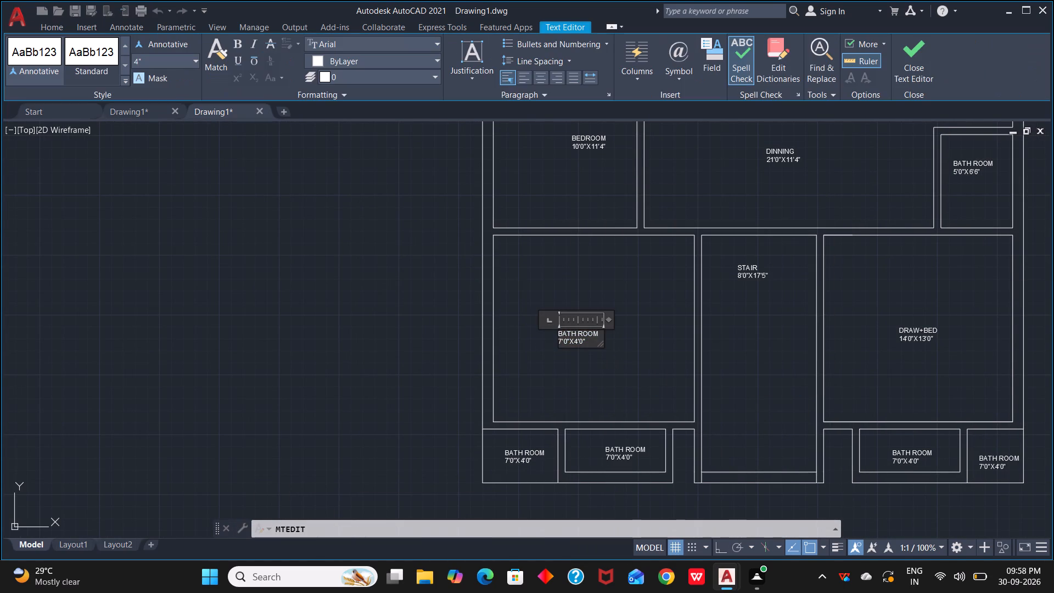
{"action": "left_click", "coordinate": [575, 333]}
{"action": "key", "text": "BackSpace"}
{"action": "key", "text": "BackSpace"}
{"action": "key", "text": "BackSpace"}
{"action": "key", "text": "Right"}
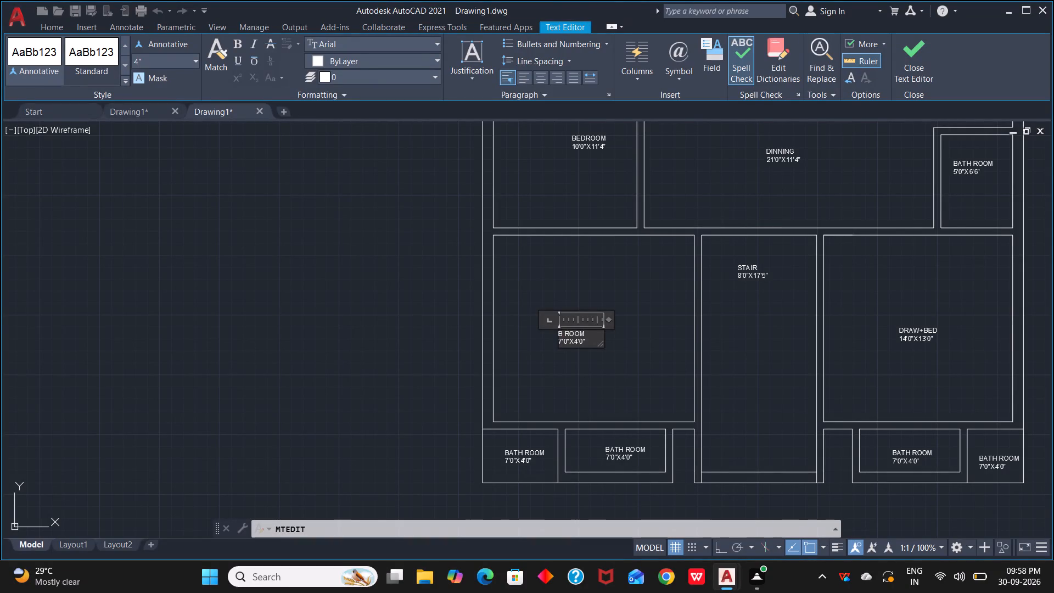
{"action": "key", "text": "BackSpace"}
{"action": "type", "text": "ED"}
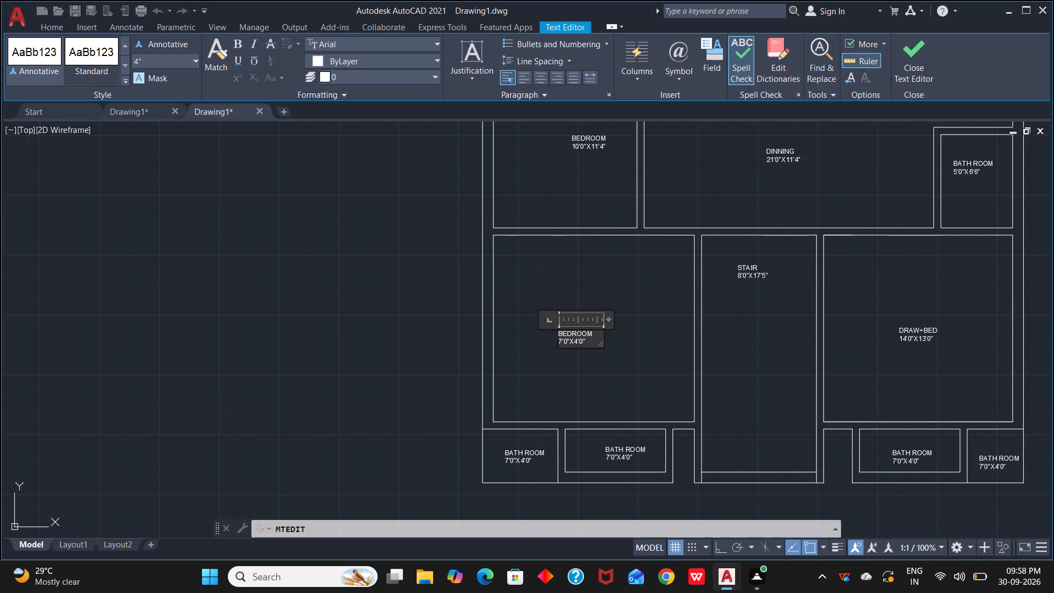
Change the size line of the BEDROOM label west of the stair to 14'0"X13'0" and finish editing the text.
{"action": "left_click", "coordinate": [578, 341]}
{"action": "key", "text": "BackSpace"}
{"action": "type", "text": "13"}
{"action": "scroll", "coordinate": [567, 345], "scroll_direction": "up", "scroll_amount": 3}
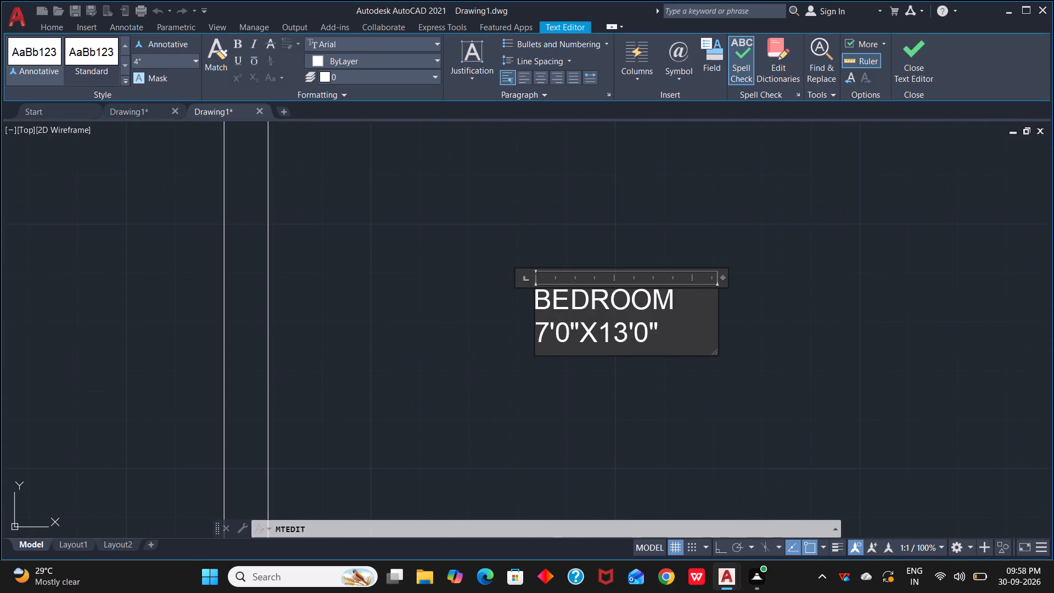
{"action": "left_click", "coordinate": [546, 331]}
{"action": "key", "text": "BackSpace"}
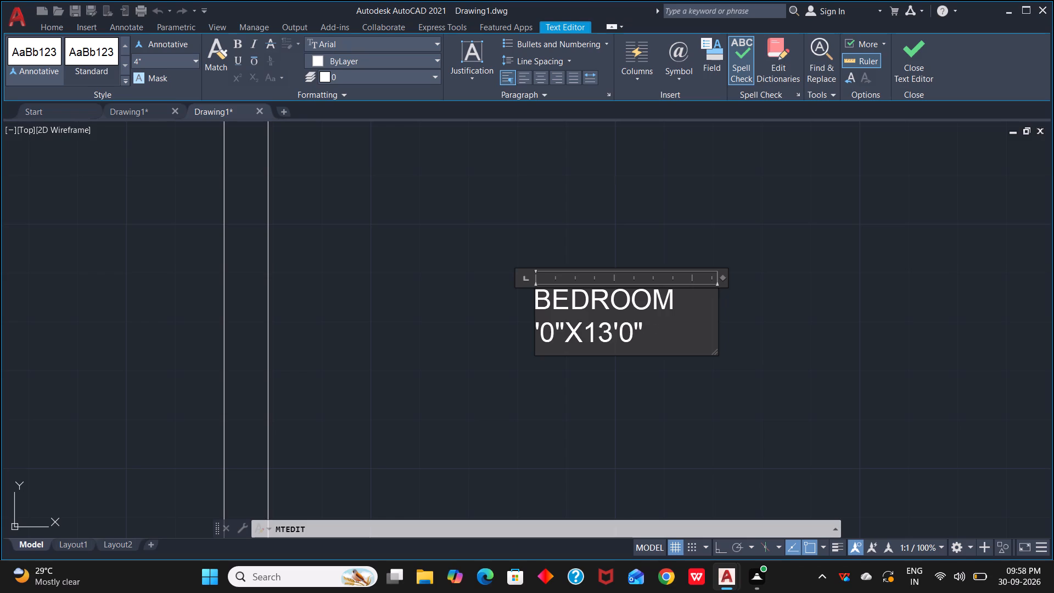
{"action": "type", "text": "14"}
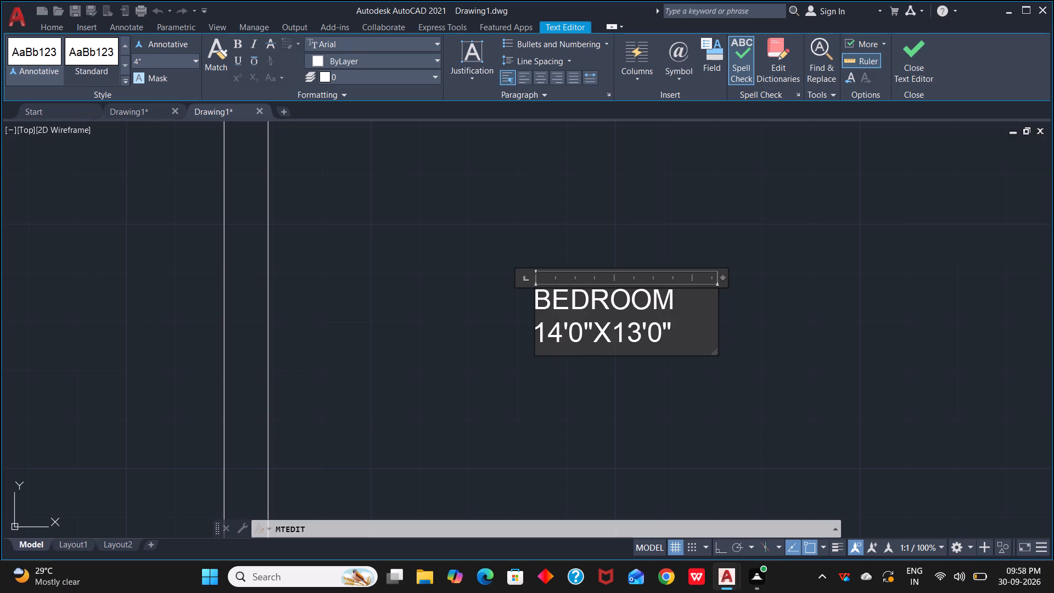
{"action": "left_click", "coordinate": [578, 376]}
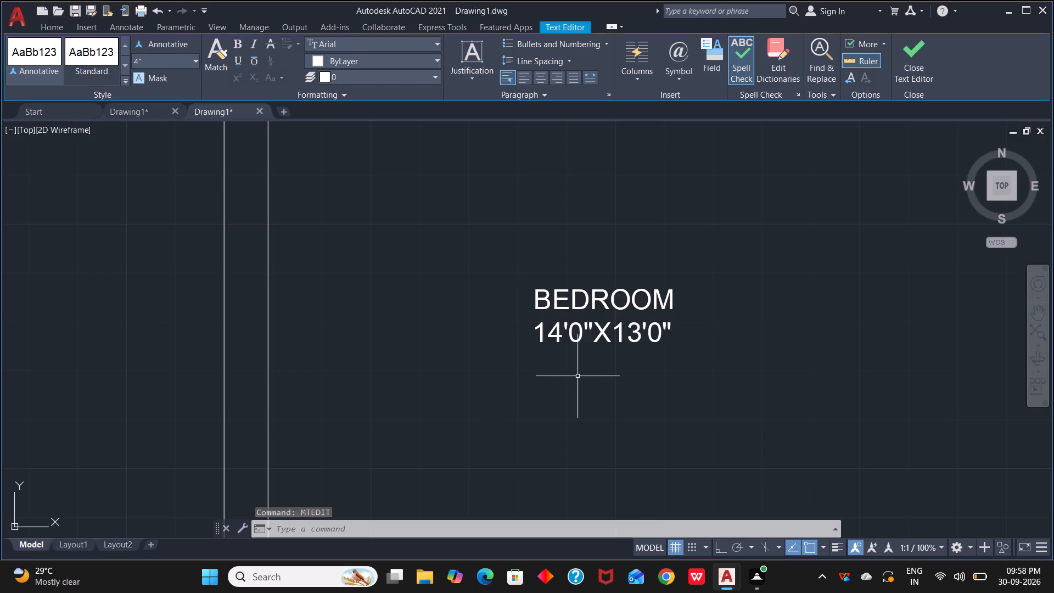
Replace the whole BATH ROOM label in the plan's southwest corner space with the single word BALCONY.
{"action": "scroll", "coordinate": [672, 371], "scroll_direction": "down", "scroll_amount": 3}
{"action": "middle_click_drag", "start_coordinate": [820, 412], "coordinate": [808, 351]}
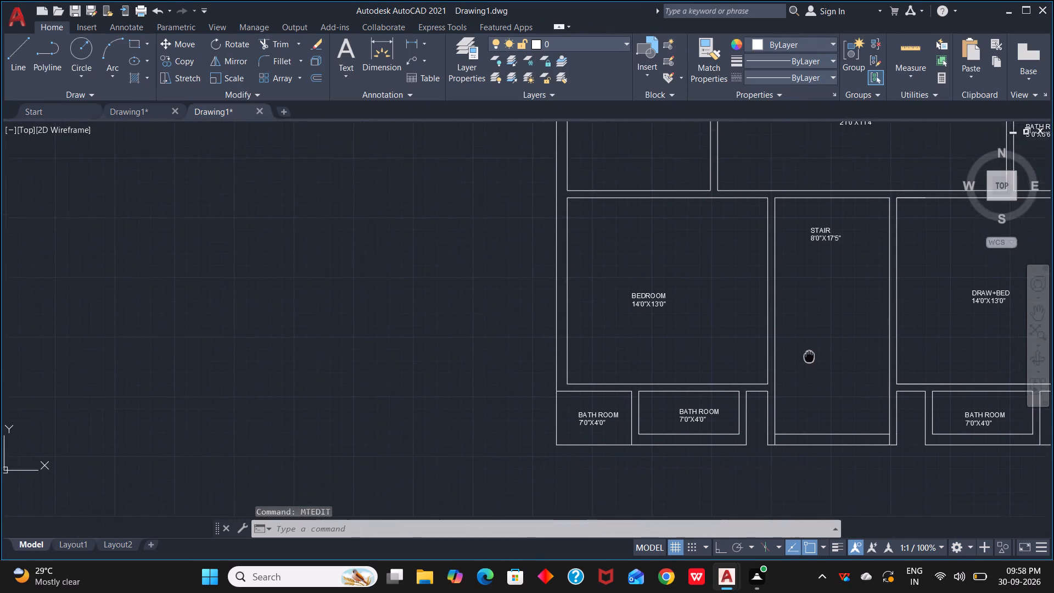
{"action": "middle_click_drag", "start_coordinate": [808, 351], "coordinate": [798, 334]}
{"action": "left_click", "coordinate": [585, 394]}
{"action": "right_click", "coordinate": [585, 395]}
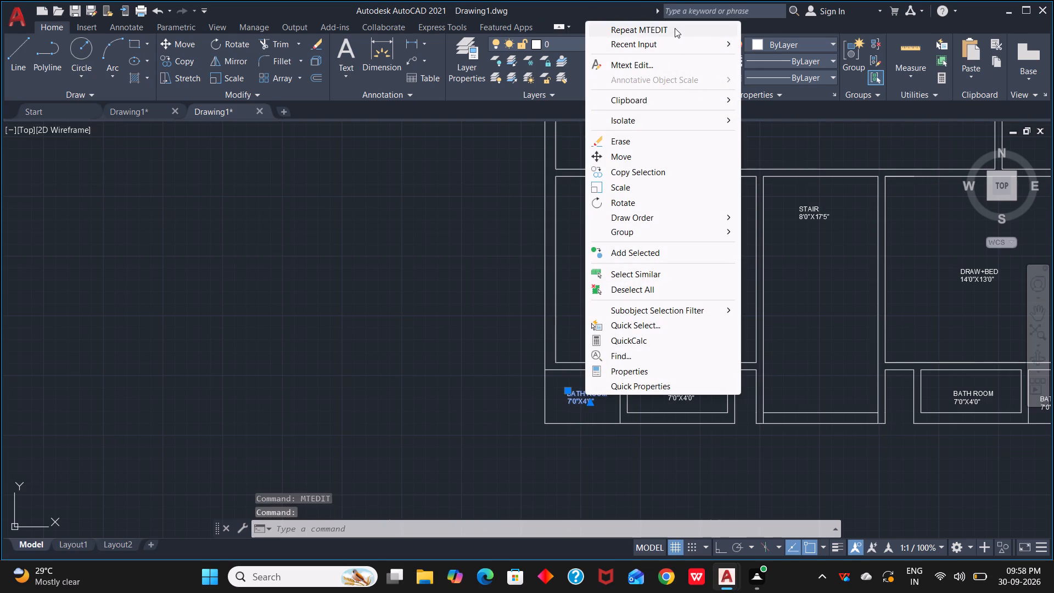
{"action": "key", "text": "space"}
{"action": "key", "text": "space"}
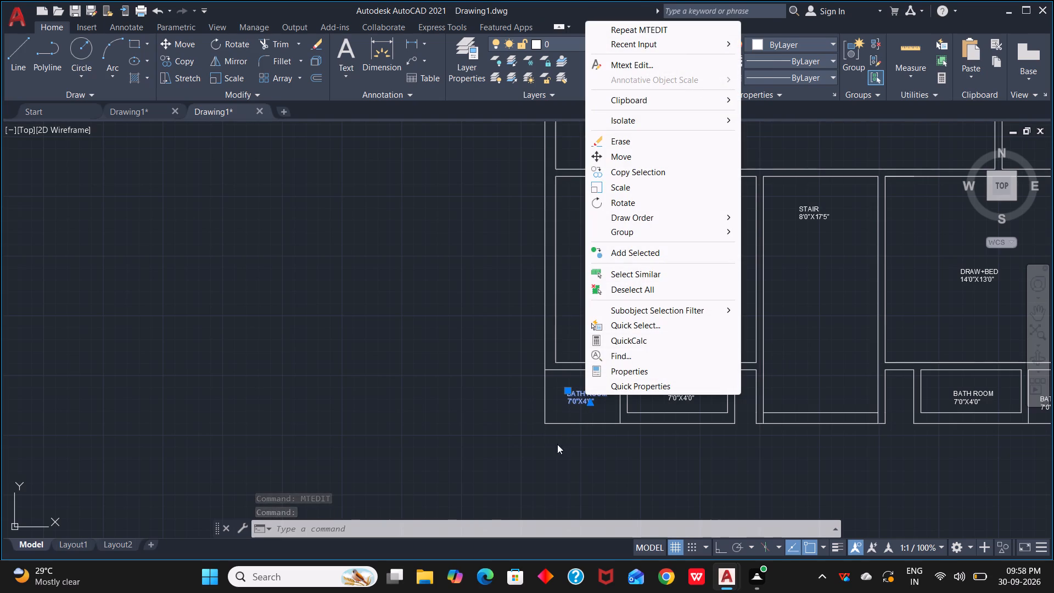
{"action": "left_click", "coordinate": [559, 455]}
{"action": "left_click", "coordinate": [556, 461]}
{"action": "key", "text": "space"}
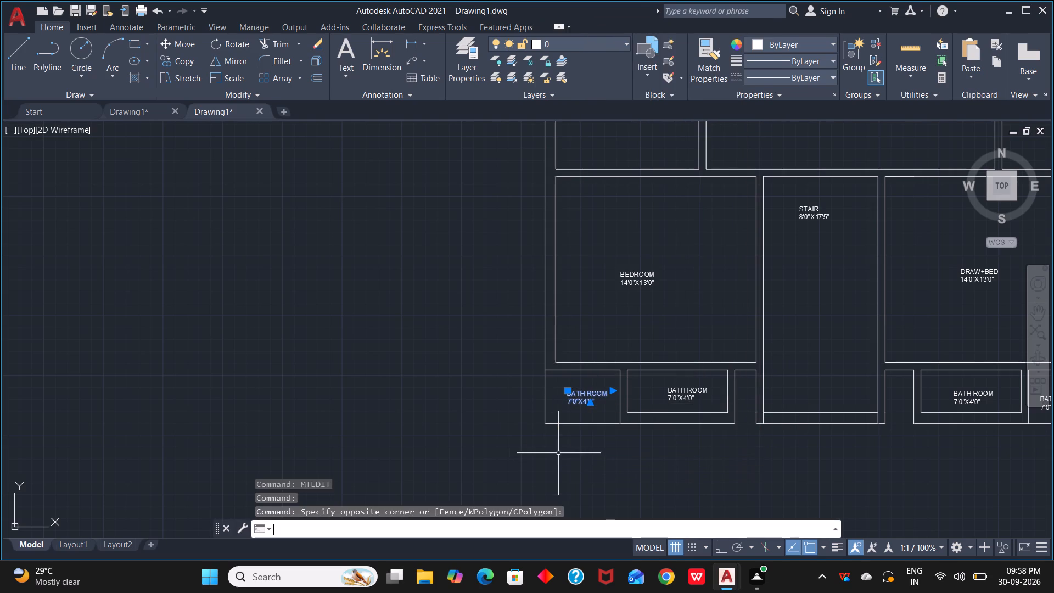
{"action": "left_click_drag", "start_coordinate": [596, 402], "coordinate": [560, 385]}
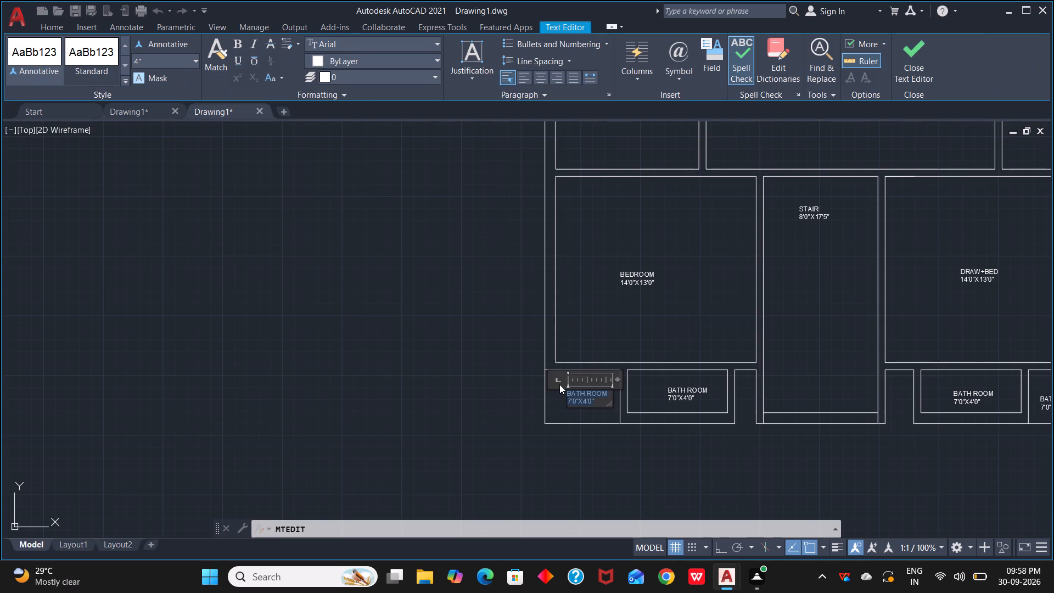
{"action": "key", "text": "BackSpace"}
{"action": "type", "text": "BALCONY"}
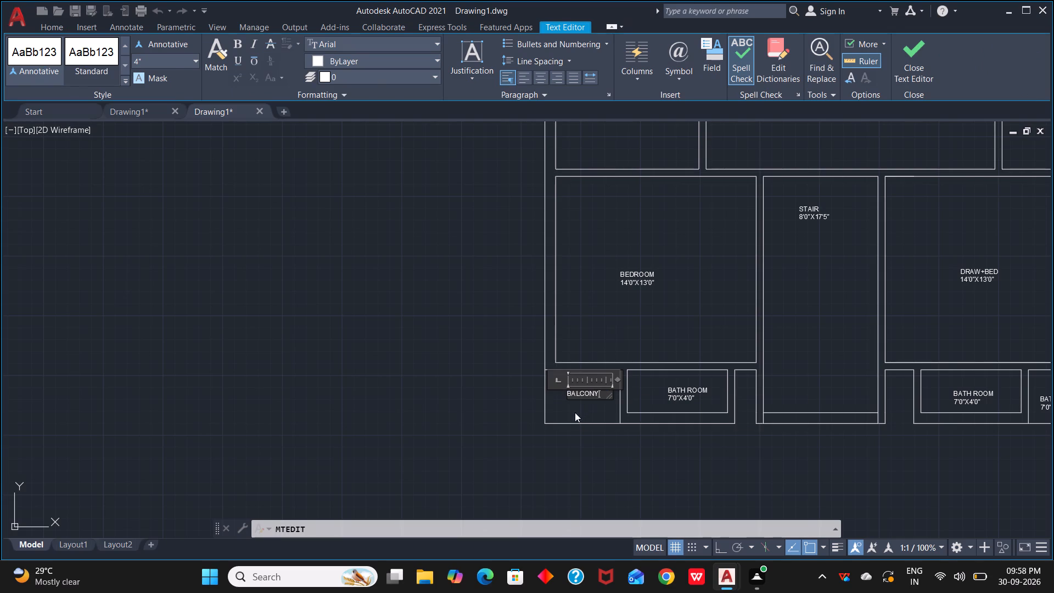
{"action": "left_click", "coordinate": [575, 412]}
{"action": "left_click_drag", "start_coordinate": [993, 439], "coordinate": [969, 444]}
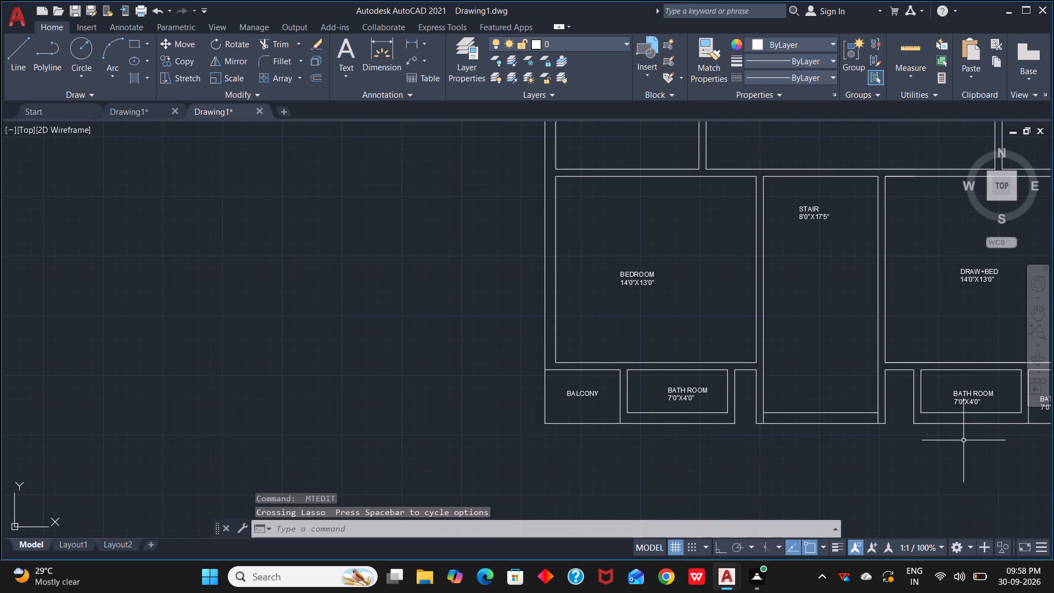
Replace the whole BATH ROOM label in the plan's southeast corner space with the single word BALCONY.
{"action": "scroll", "coordinate": [1048, 567], "scroll_direction": "down", "scroll_amount": 1}
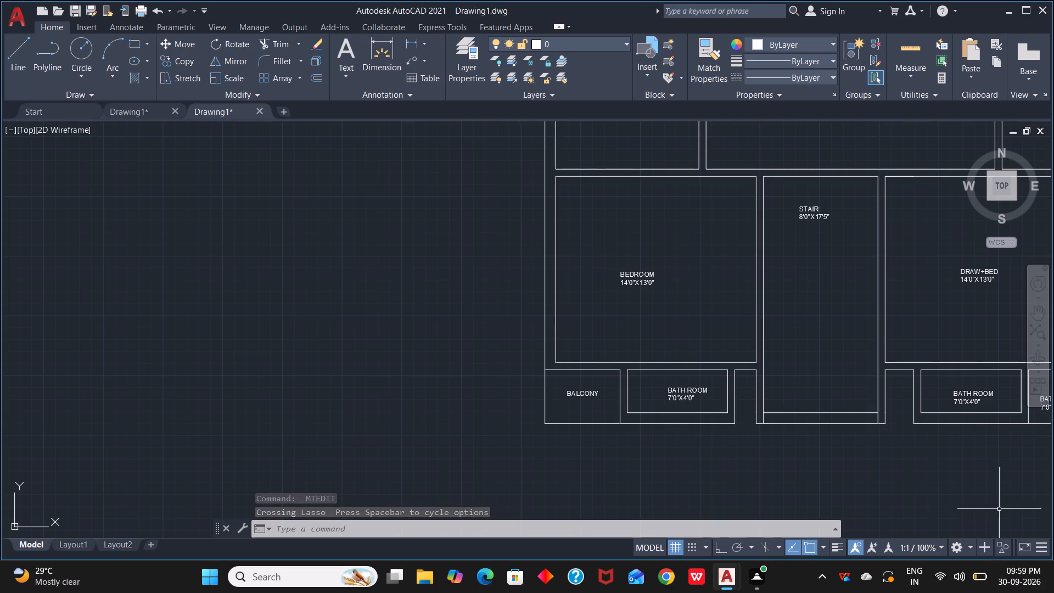
{"action": "middle_click_drag", "start_coordinate": [991, 497], "coordinate": [683, 454]}
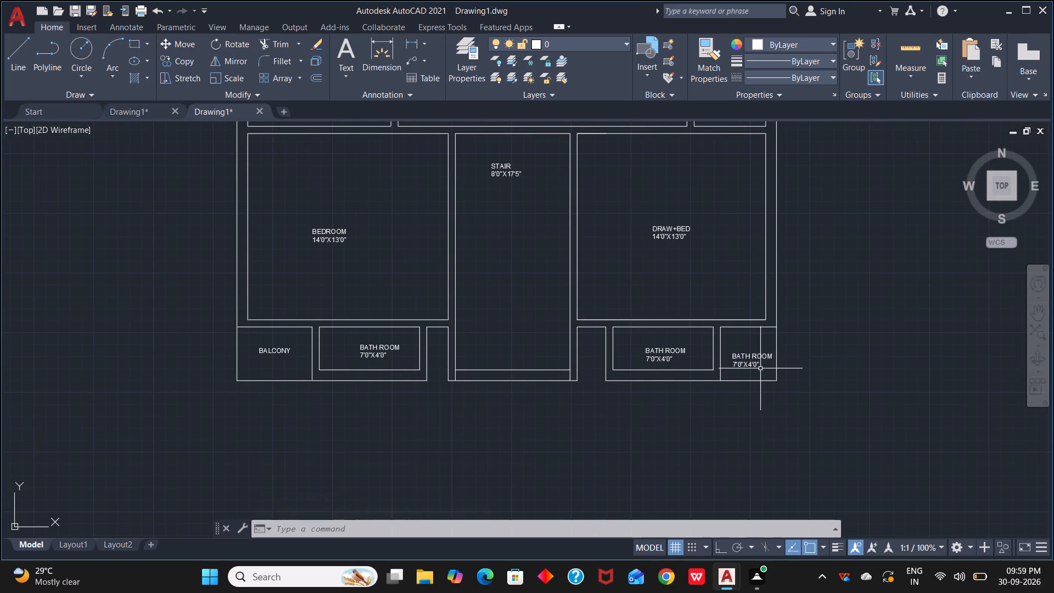
{"action": "left_click", "coordinate": [752, 367]}
{"action": "right_click", "coordinate": [752, 367]}
{"action": "left_click", "coordinate": [814, 195]}
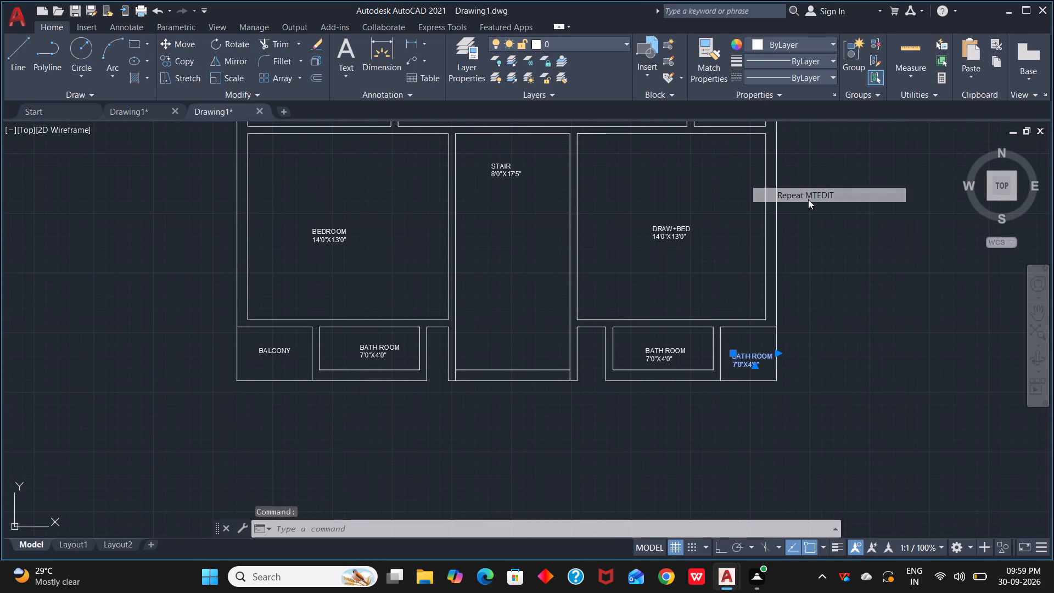
{"action": "left_click_drag", "start_coordinate": [760, 362], "coordinate": [732, 346]}
{"action": "key", "text": "BackSpace"}
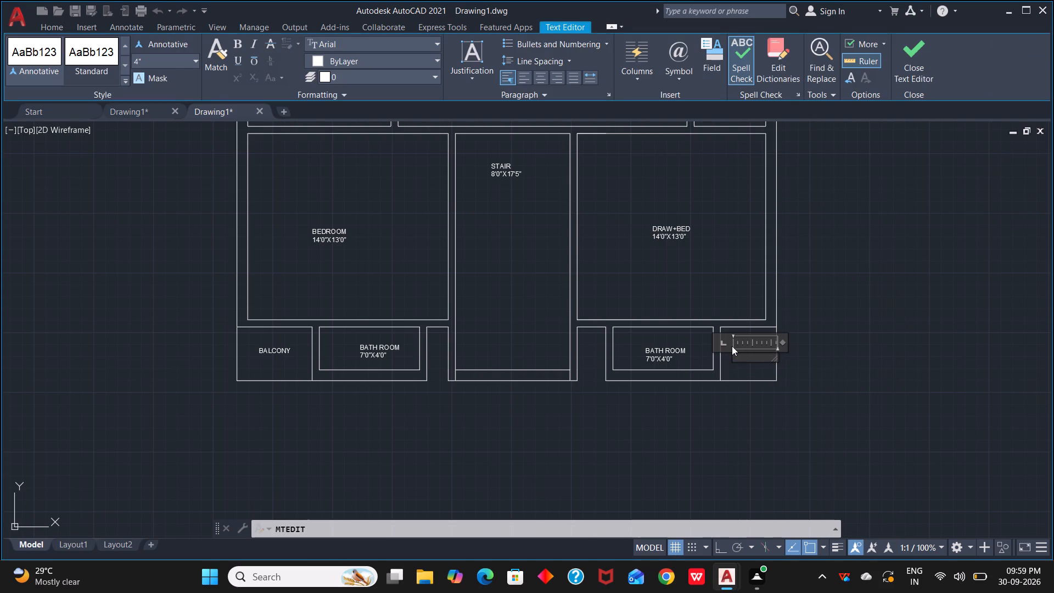
{"action": "type", "text": "BALCONY"}
{"action": "left_click", "coordinate": [733, 366]}
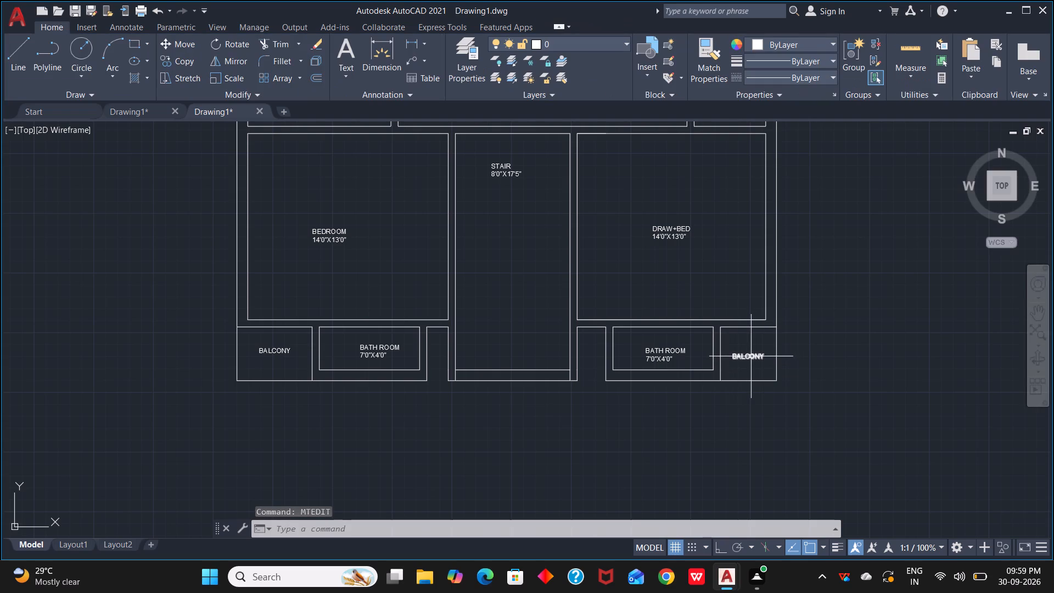
Copy the southeast BALCONY label to the south end of the stair room, just above its inner south line.
{"action": "scroll", "coordinate": [882, 377], "scroll_direction": "down", "scroll_amount": 1}
{"action": "middle_click_drag", "start_coordinate": [882, 377], "coordinate": [849, 354]}
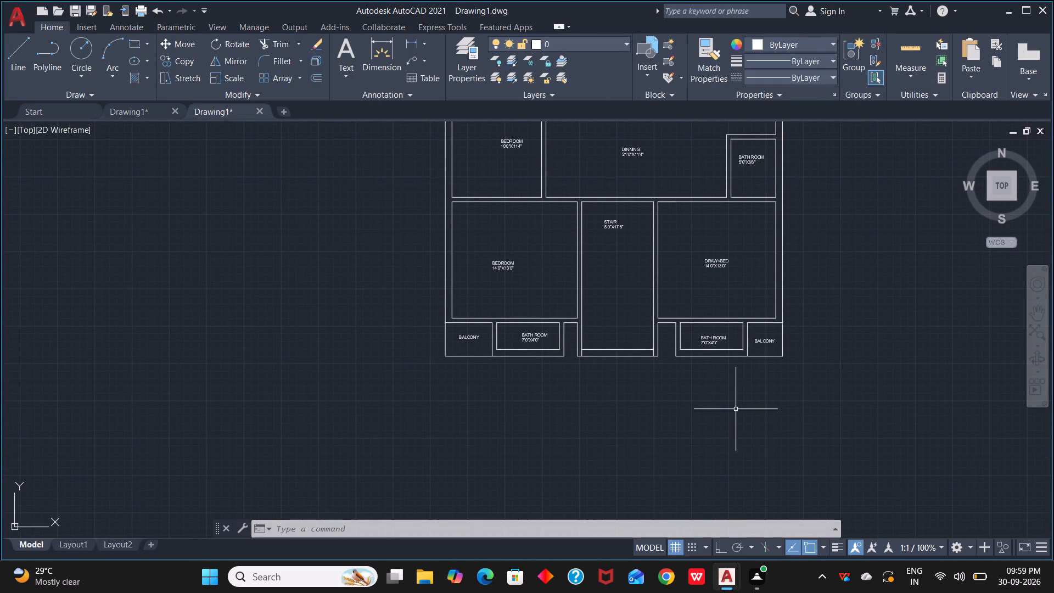
{"action": "scroll", "coordinate": [737, 403], "scroll_direction": "up", "scroll_amount": 1}
{"action": "left_click", "coordinate": [775, 303]}
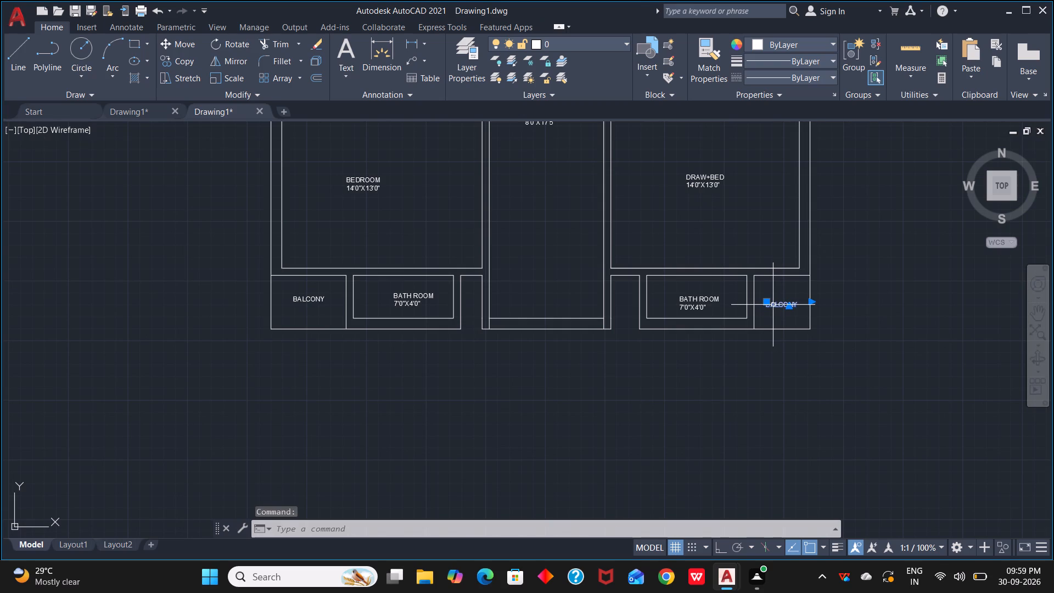
{"action": "type", "text": "CO"}
{"action": "key", "text": "space"}
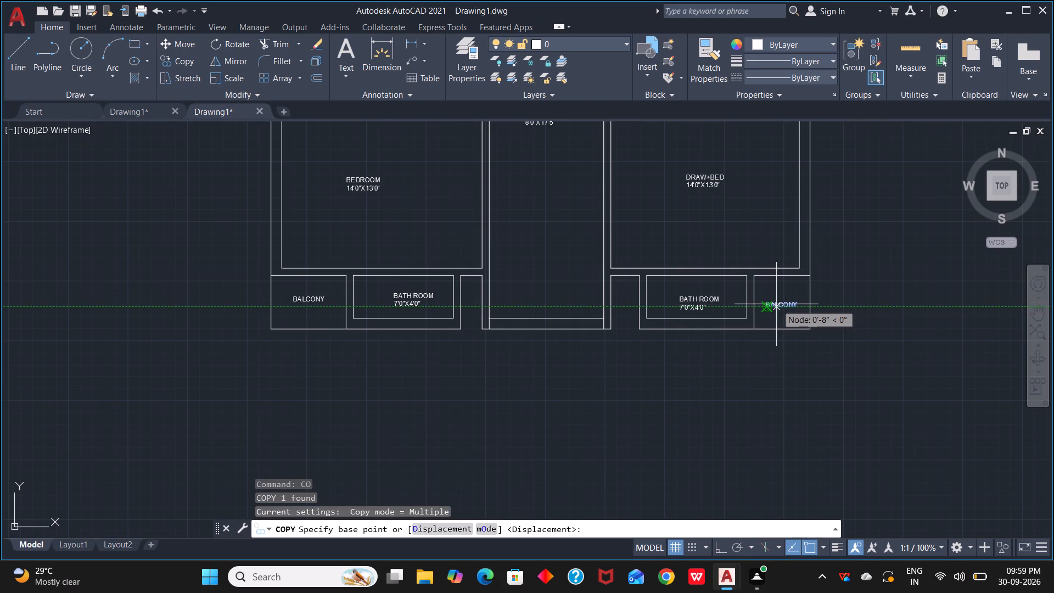
{"action": "left_click", "coordinate": [764, 304]}
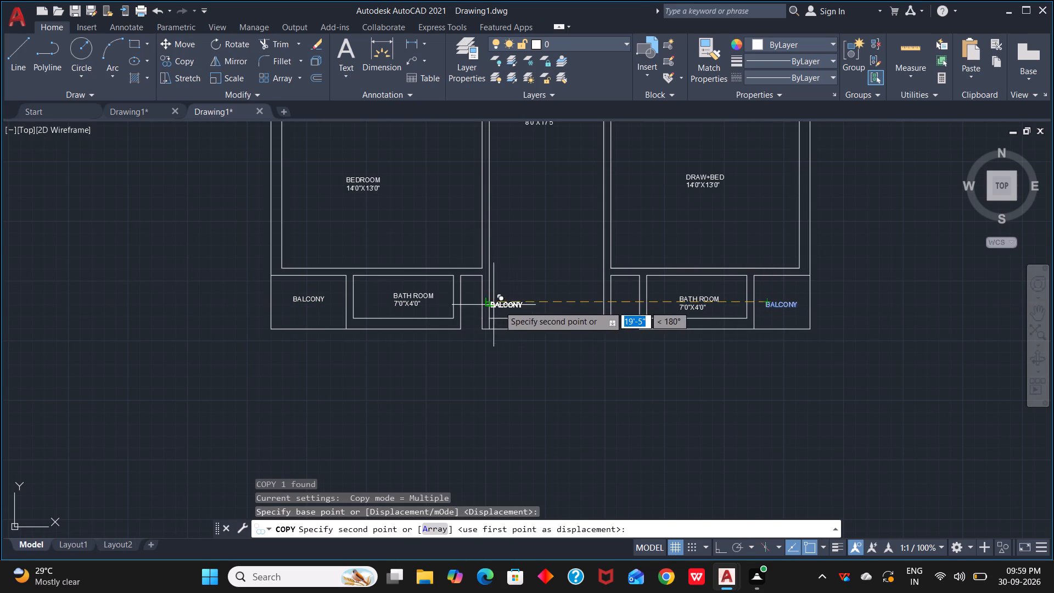
{"action": "left_click", "coordinate": [536, 307]}
{"action": "key", "text": "Escape"}
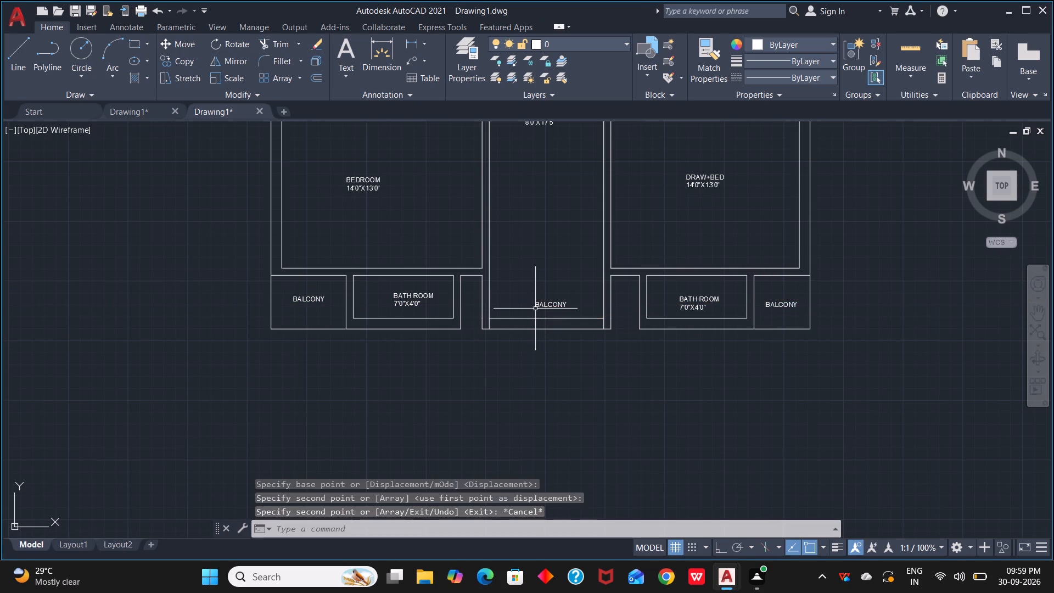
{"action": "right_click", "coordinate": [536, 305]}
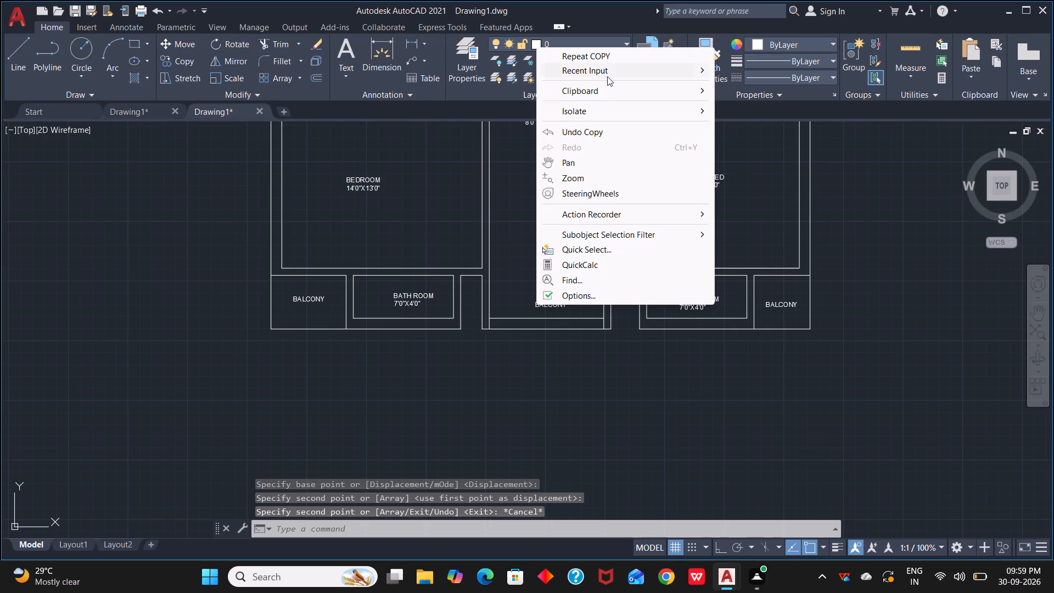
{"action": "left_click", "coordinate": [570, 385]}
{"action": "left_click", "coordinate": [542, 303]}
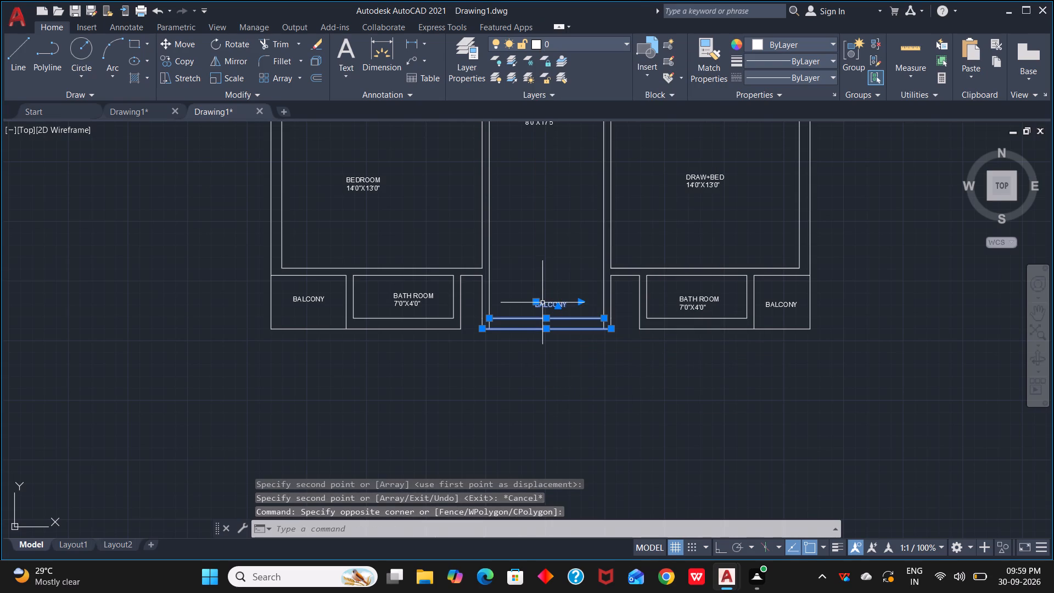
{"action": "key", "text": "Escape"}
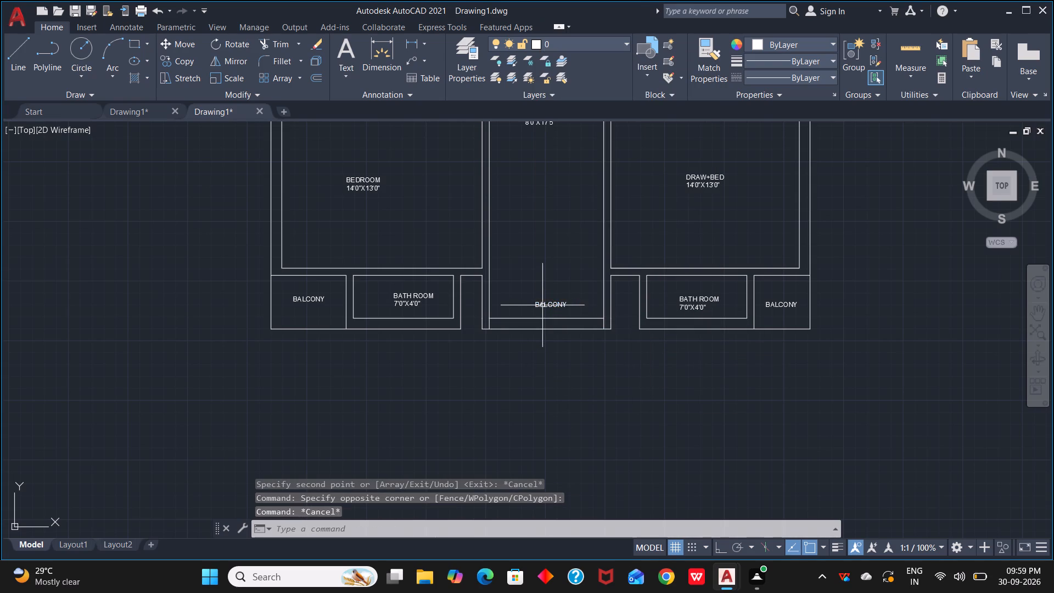
Change the text of the copied BALCONY label at the south end of the stair room to LANDING.
{"action": "left_click", "coordinate": [542, 305]}
{"action": "right_click", "coordinate": [542, 305]}
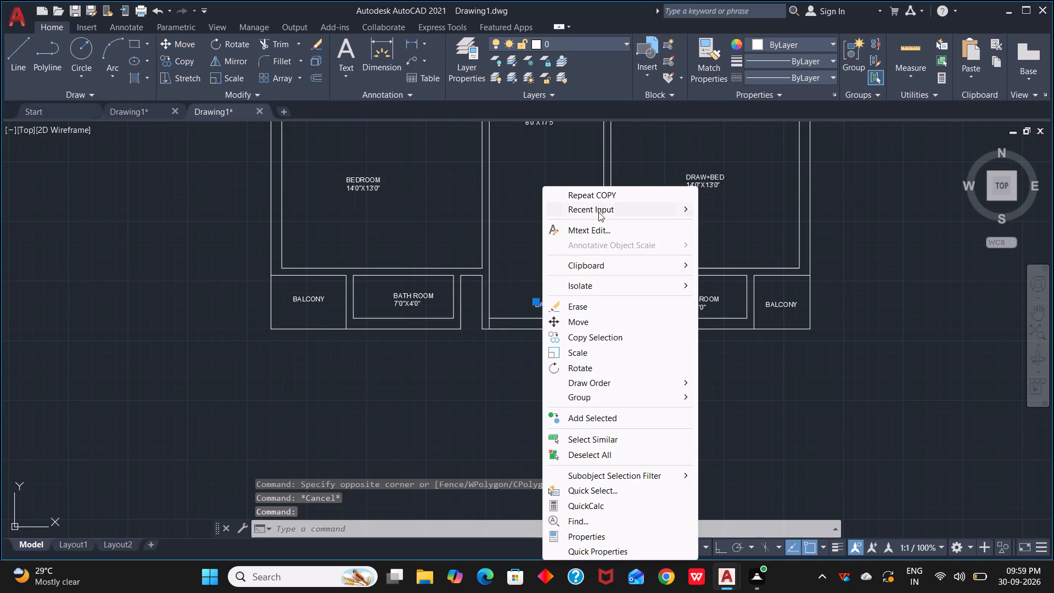
{"action": "left_click", "coordinate": [595, 236]}
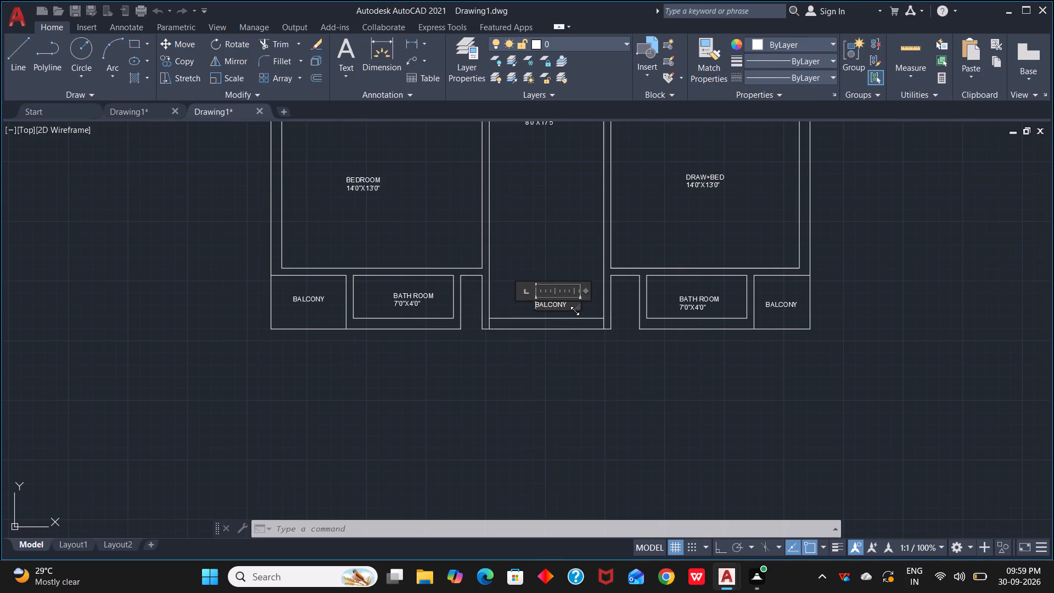
{"action": "key", "text": "Right"}
{"action": "key", "text": "Right"}
{"action": "key", "text": "Right"}
{"action": "key", "text": "Right"}
{"action": "key", "text": "Right"}
{"action": "key", "text": "Right"}
{"action": "key", "text": "Right"}
{"action": "key", "text": "Right"}
{"action": "key", "text": "Right"}
{"action": "key", "text": "Right"}
{"action": "key", "text": "Right"}
{"action": "key", "text": "Right"}
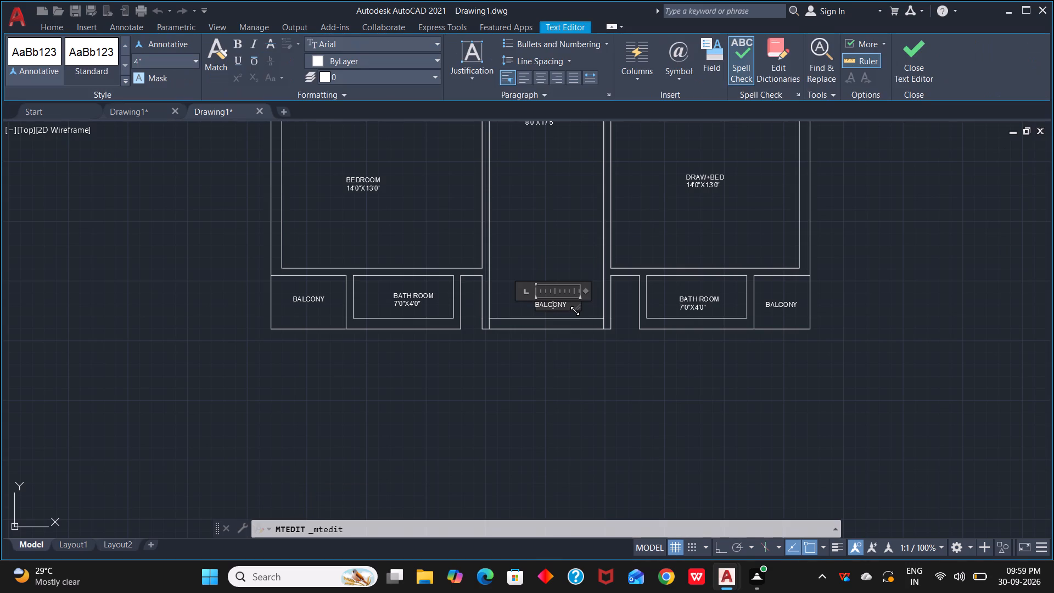
{"action": "key", "text": "BackSpace"}
{"action": "key", "text": "BackSpace"}
{"action": "key", "text": "BackSpace"}
{"action": "key", "text": "BackSpace"}
{"action": "key", "text": "BackSpace"}
{"action": "key", "text": "BackSpace"}
{"action": "key", "text": "BackSpace"}
{"action": "type", "text": "LANDING"}
{"action": "left_click", "coordinate": [569, 258]}
Look over the room labels and walls across the northern and middle parts of the floor plan.
{"action": "scroll", "coordinate": [630, 423], "scroll_direction": "down", "scroll_amount": 2}
{"action": "middle_click_drag", "start_coordinate": [714, 355], "coordinate": [745, 428]}
{"action": "scroll", "coordinate": [754, 333], "scroll_direction": "up", "scroll_amount": 1}
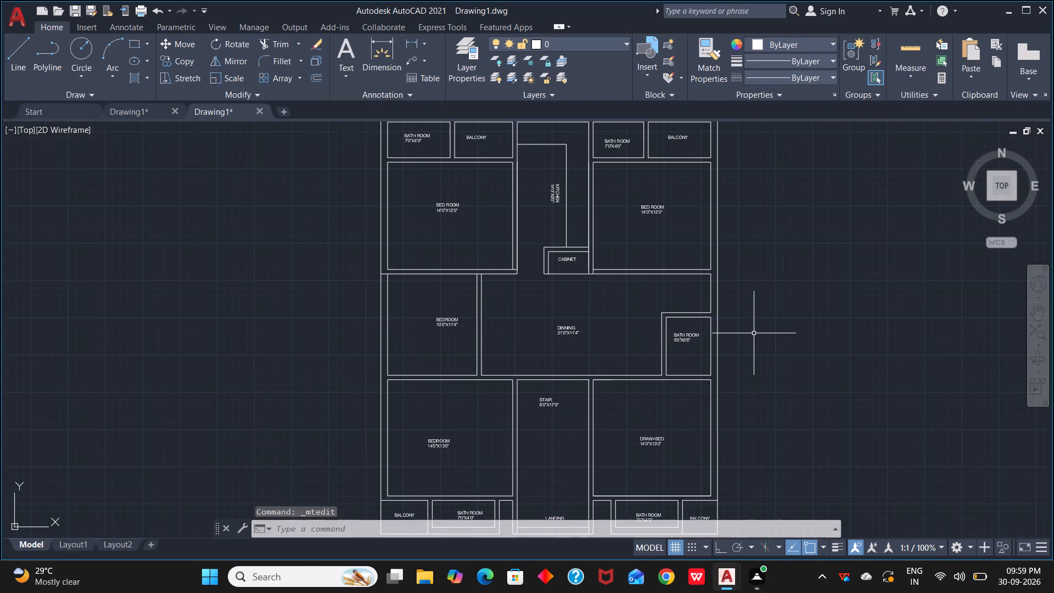
{"action": "middle_click_drag", "start_coordinate": [754, 333], "coordinate": [885, 389]}
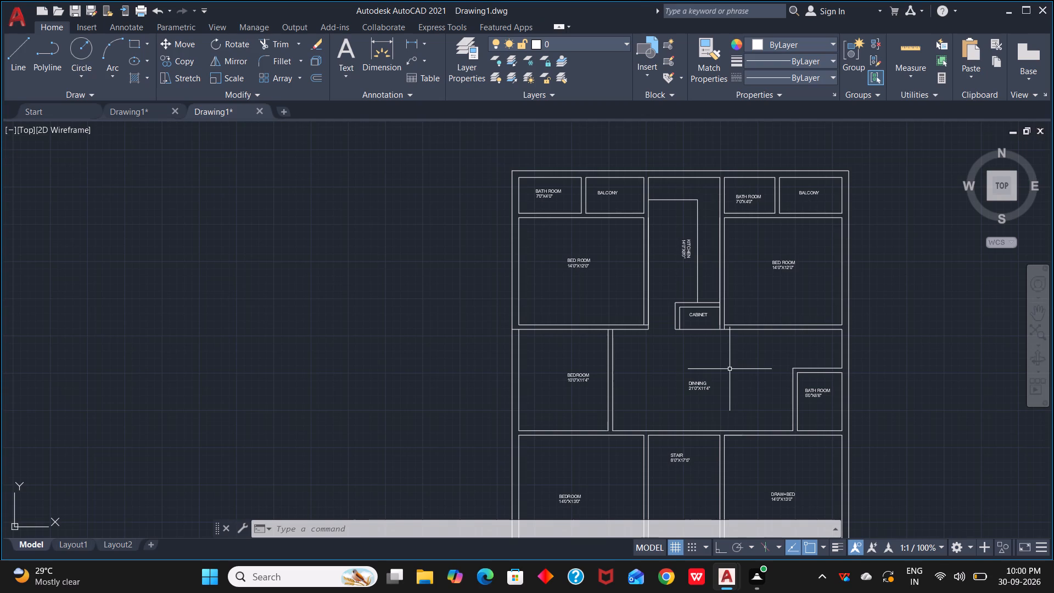
{"action": "scroll", "coordinate": [905, 329], "scroll_direction": "up", "scroll_amount": 1}
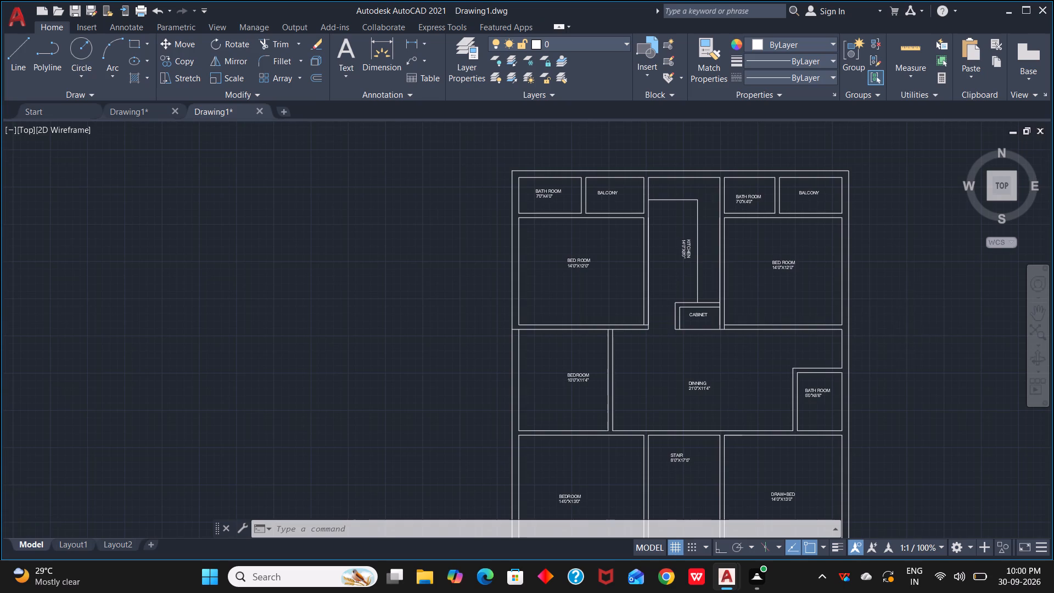
{"action": "scroll", "coordinate": [905, 329], "scroll_direction": "up", "scroll_amount": 1}
{"action": "scroll", "coordinate": [905, 329], "scroll_direction": "down", "scroll_amount": 1}
{"action": "middle_click", "coordinate": [905, 329]}
{"action": "middle_click_drag", "start_coordinate": [897, 355], "coordinate": [873, 392]}
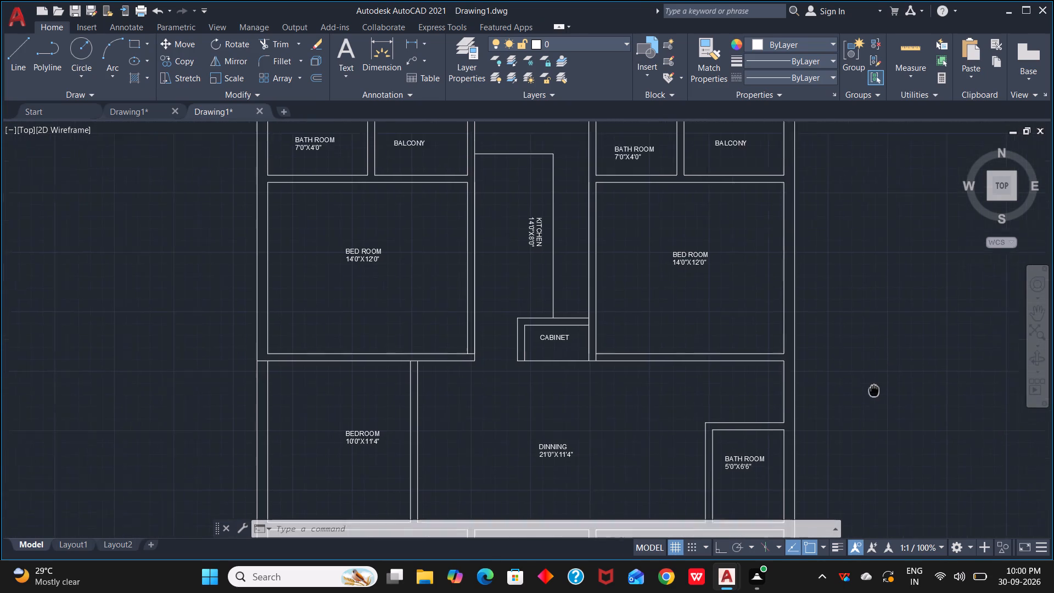
Draw a short line across the wall from the northeast balcony's inner southwest corner to the northeast bedroom's north line.
{"action": "middle_click_drag", "start_coordinate": [873, 392], "coordinate": [802, 423]}
{"action": "scroll", "coordinate": [809, 423], "scroll_direction": "down", "scroll_amount": 1}
{"action": "scroll", "coordinate": [808, 387], "scroll_direction": "up", "scroll_amount": 2}
{"action": "middle_click_drag", "start_coordinate": [806, 387], "coordinate": [826, 419]}
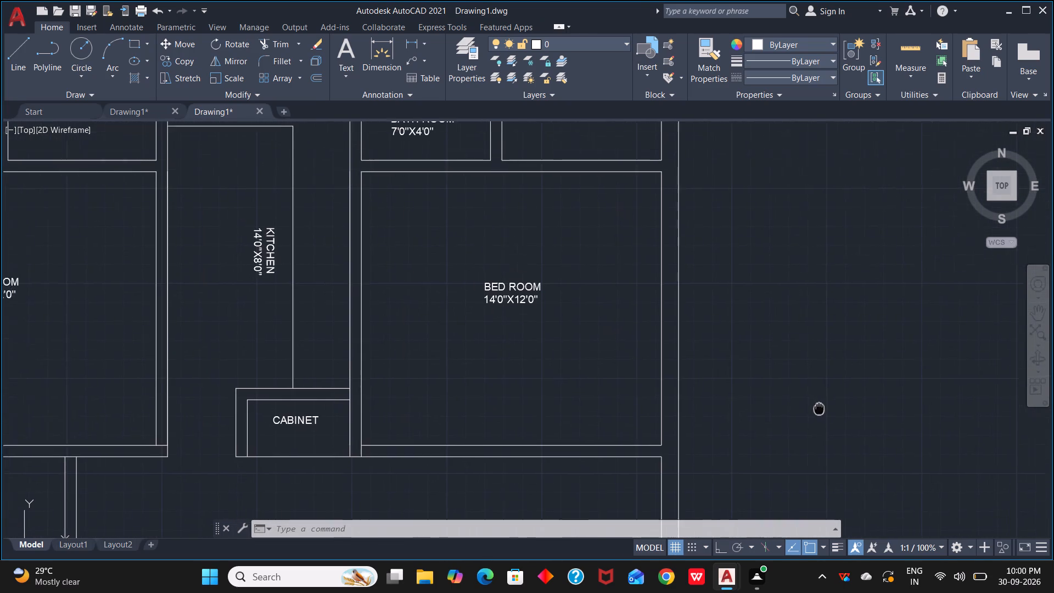
{"action": "middle_click_drag", "start_coordinate": [826, 419], "coordinate": [858, 478]}
{"action": "scroll", "coordinate": [764, 381], "scroll_direction": "up", "scroll_amount": 1}
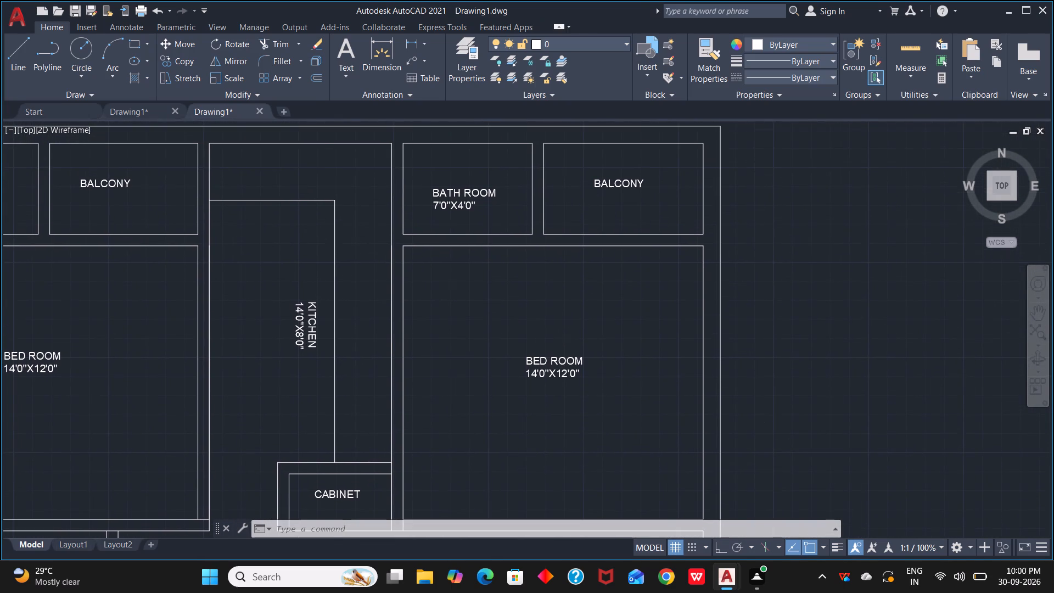
{"action": "middle_click_drag", "start_coordinate": [603, 349], "coordinate": [849, 460]}
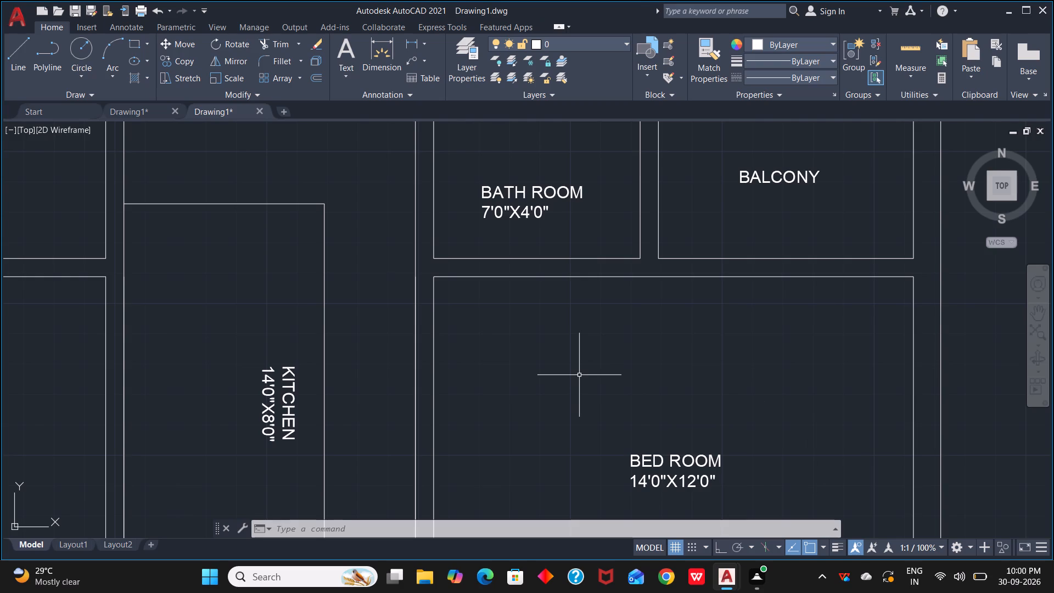
{"action": "key", "text": "Escape"}
{"action": "key", "text": "Escape"}
{"action": "type", "text": "L"}
{"action": "key", "text": "space"}
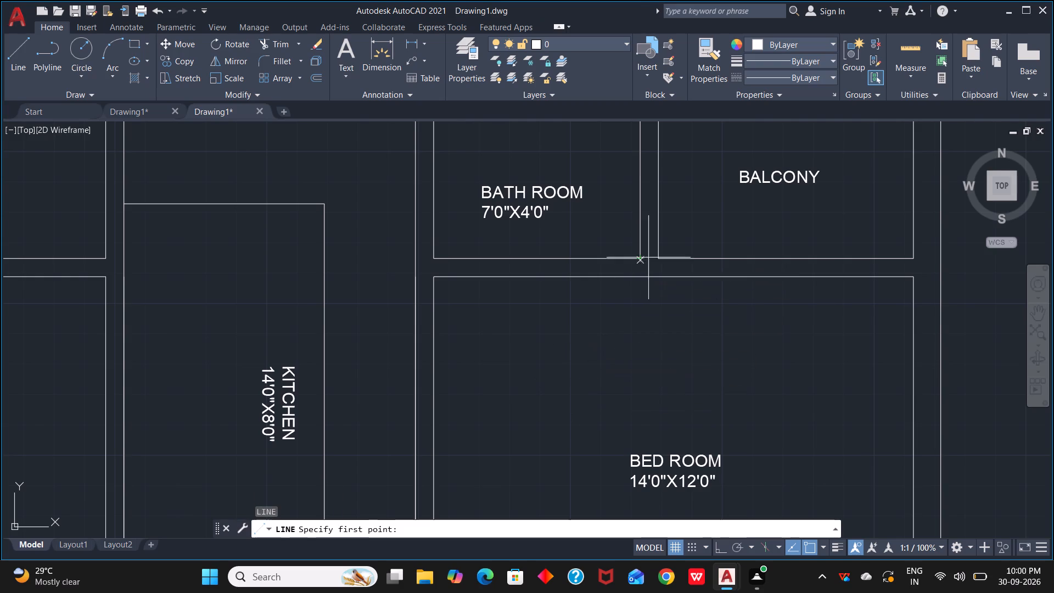
{"action": "scroll", "coordinate": [652, 264], "scroll_direction": "up", "scroll_amount": 3}
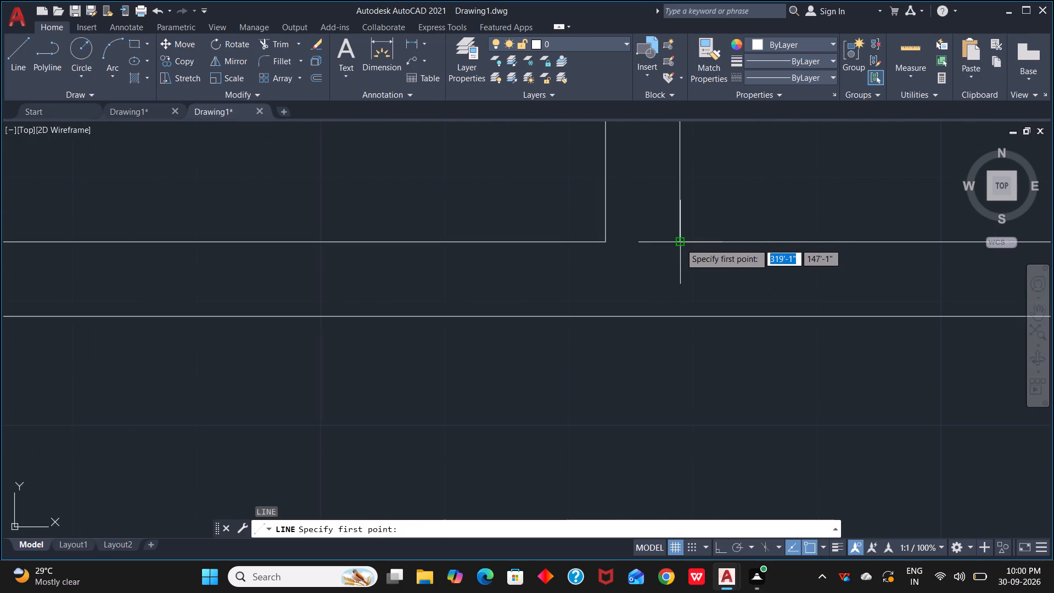
{"action": "left_click", "coordinate": [680, 243]}
{"action": "left_click", "coordinate": [681, 320]}
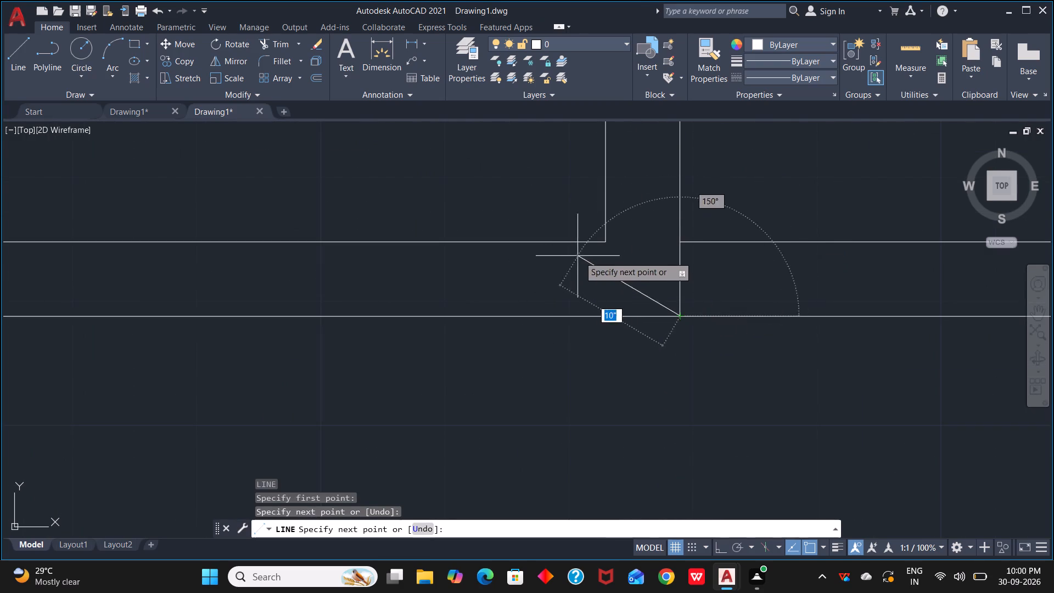
{"action": "key", "text": "Escape"}
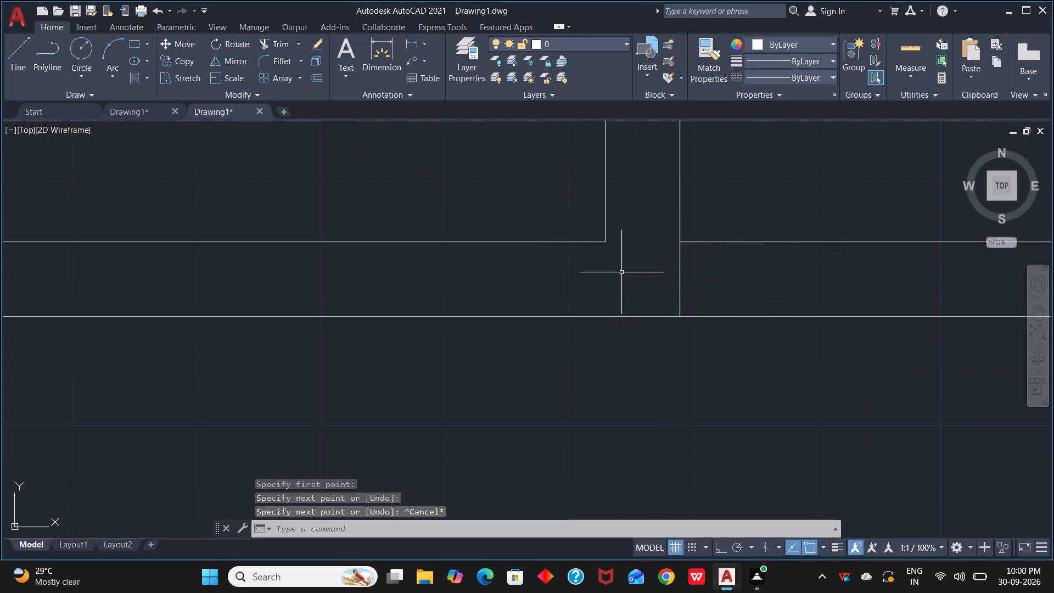
Draw a matching line from the northeast bath room's inner southeast corner to the bedroom's north line, and turn on Ortho mode.
{"action": "type", "text": "L"}
{"action": "key", "text": "space"}
{"action": "left_click", "coordinate": [605, 243]}
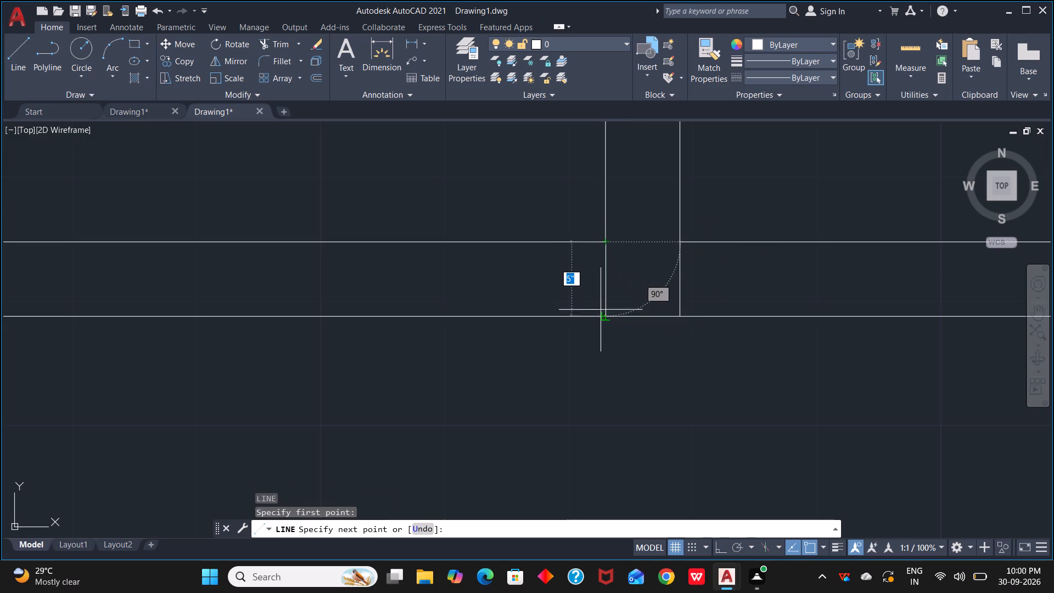
{"action": "left_click", "coordinate": [602, 316]}
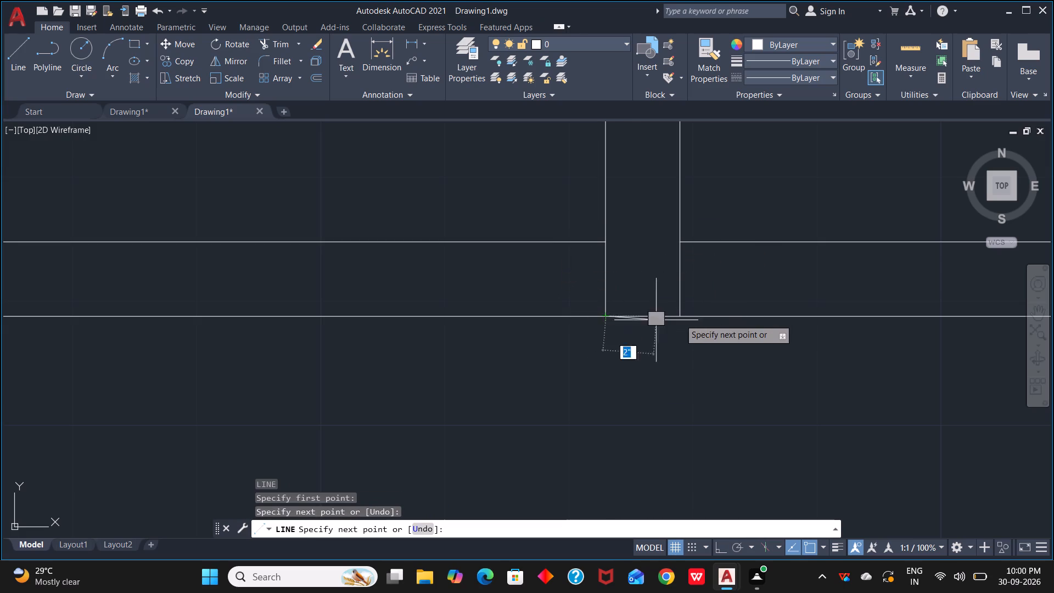
{"action": "key", "text": "F8"}
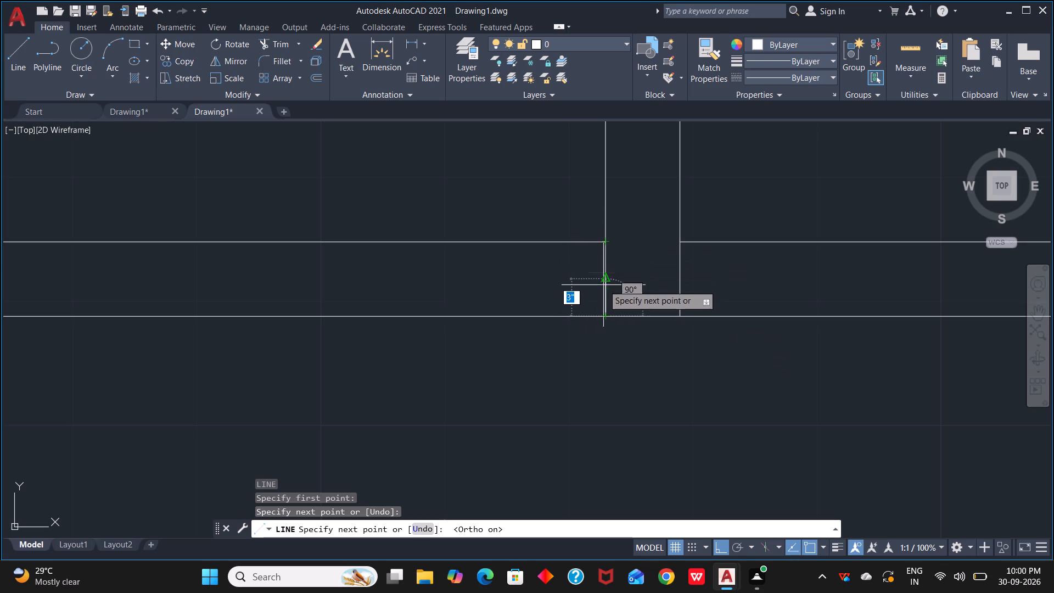
{"action": "key", "text": "Escape"}
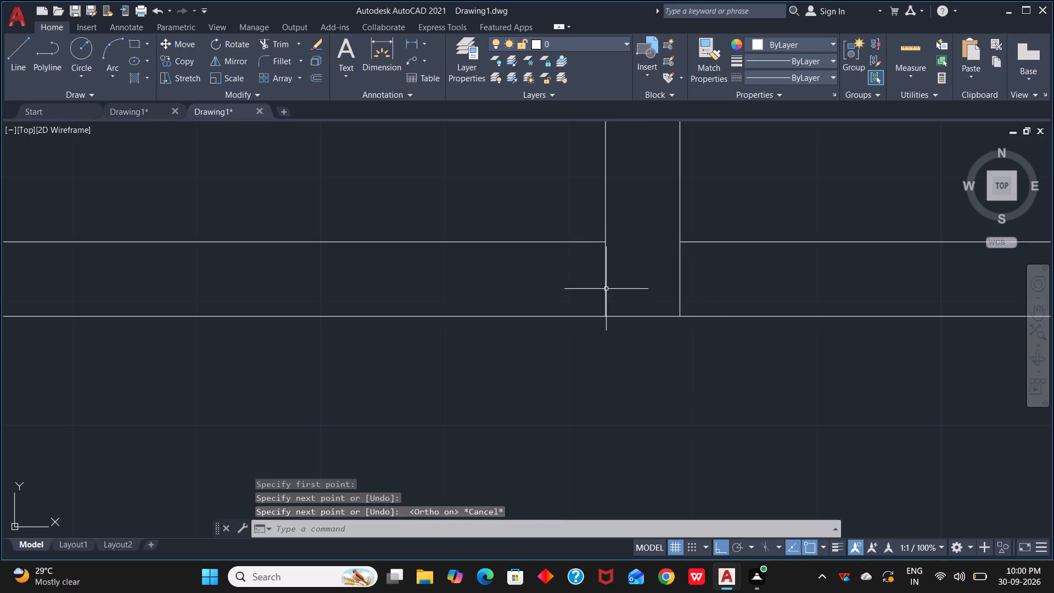
Offset both short wall-crossing lines 2.5' away from the partition, one toward the bath room side and one toward the balcony side.
{"action": "key", "text": "o"}
{"action": "key", "text": "space"}
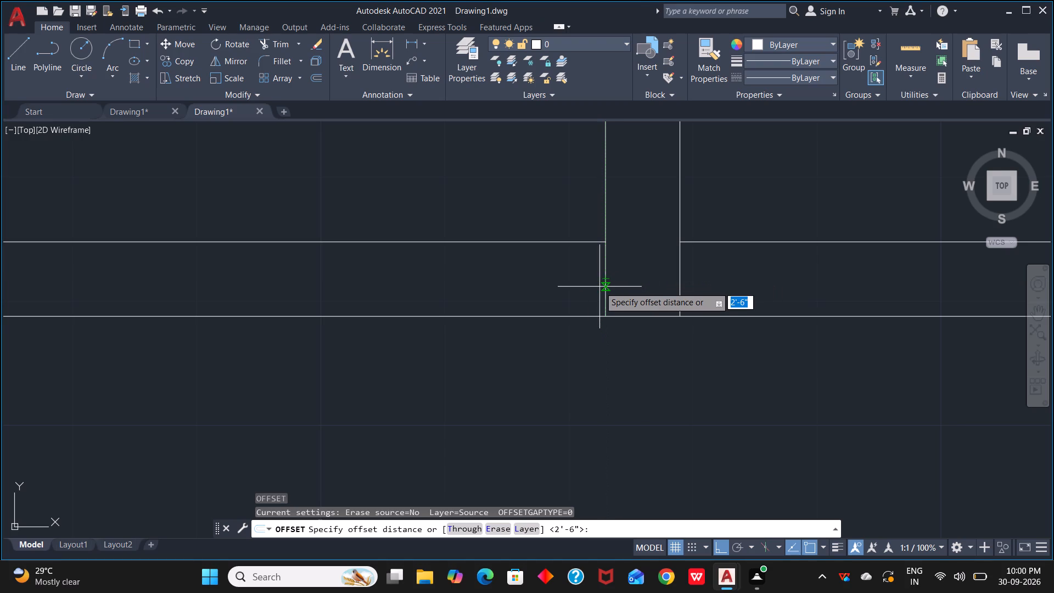
{"action": "type", "text": "2.5'"}
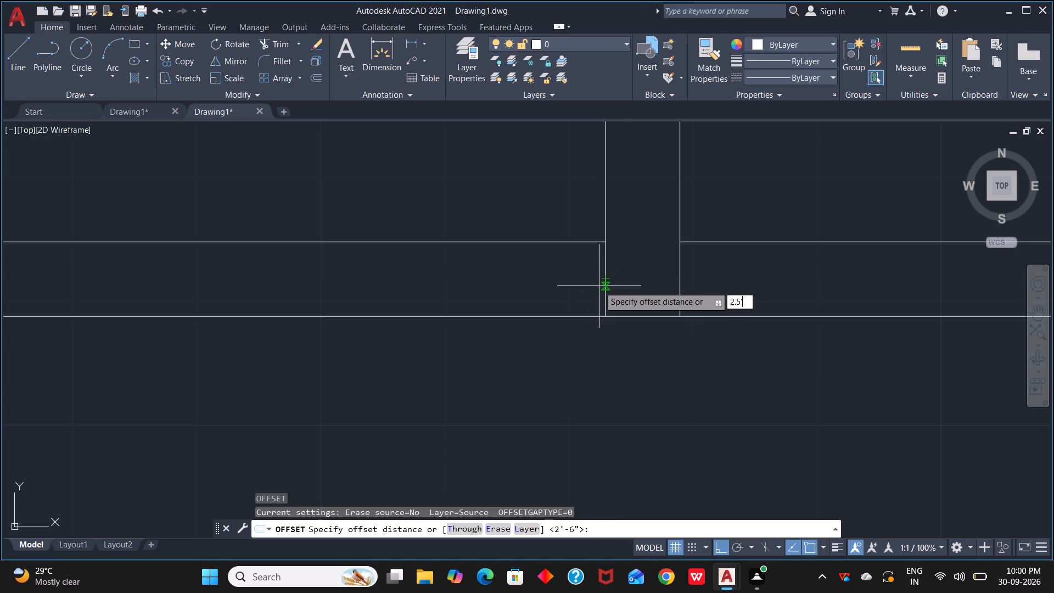
{"action": "key", "text": "space"}
{"action": "left_click", "coordinate": [607, 283]}
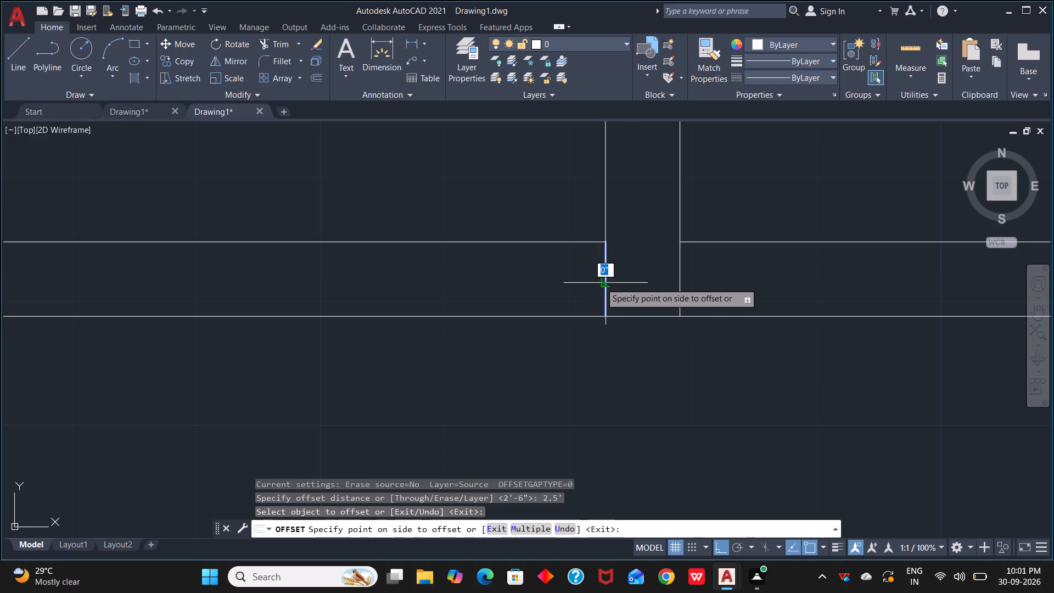
{"action": "left_click", "coordinate": [511, 284]}
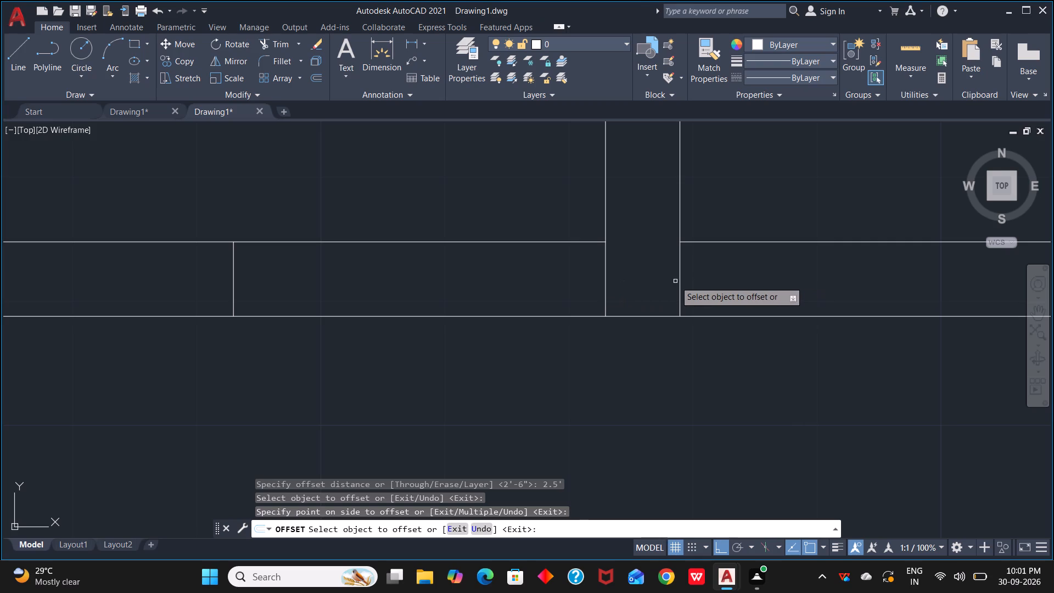
{"action": "left_click", "coordinate": [681, 279]}
{"action": "left_click", "coordinate": [730, 279]}
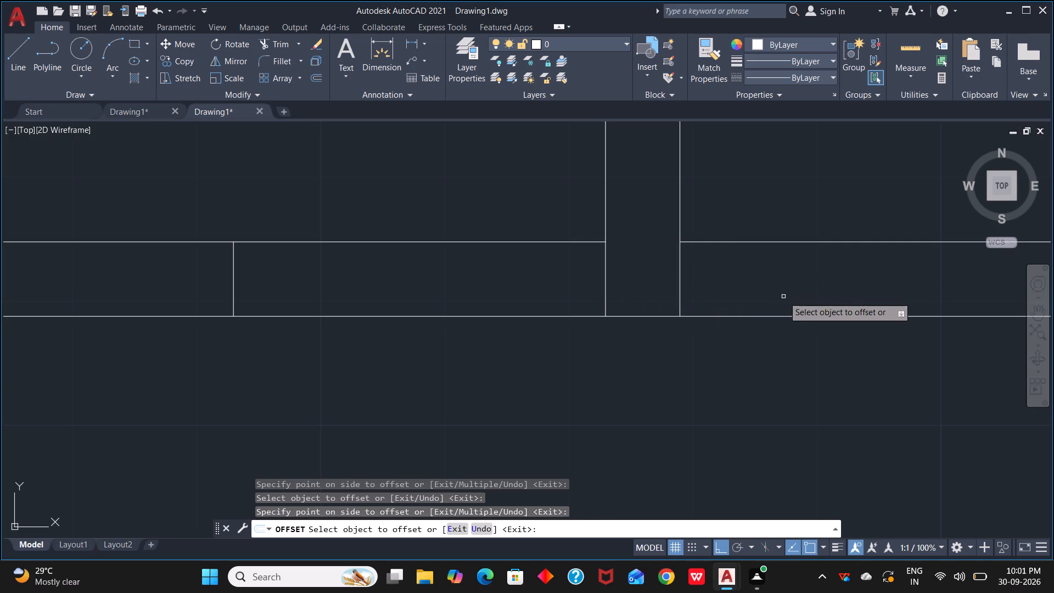
{"action": "scroll", "coordinate": [783, 296], "scroll_direction": "down", "scroll_amount": 2}
{"action": "middle_click_drag", "start_coordinate": [797, 318], "coordinate": [778, 352]}
{"action": "key", "text": "Escape"}
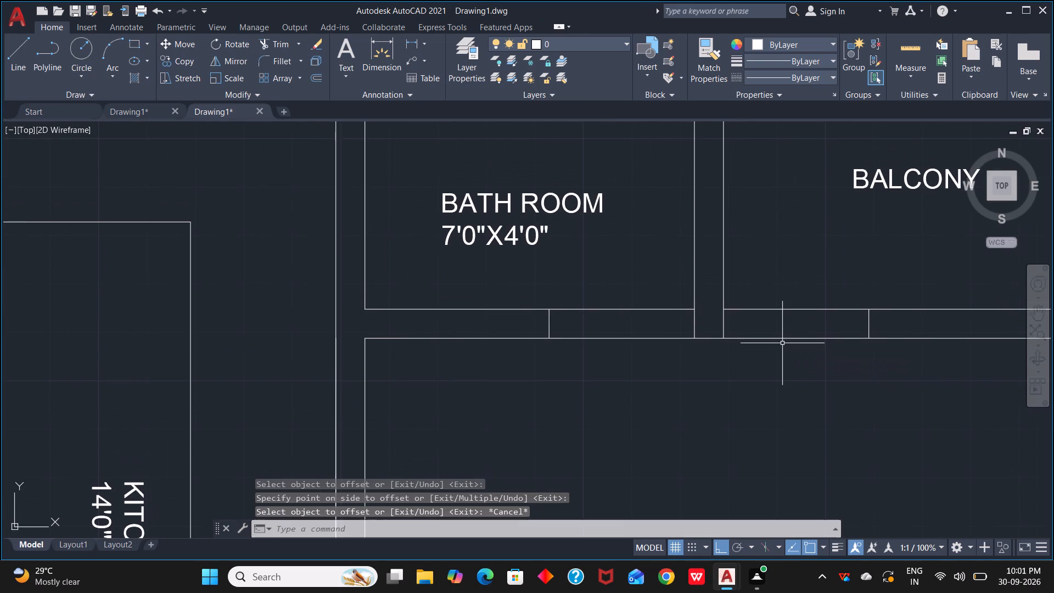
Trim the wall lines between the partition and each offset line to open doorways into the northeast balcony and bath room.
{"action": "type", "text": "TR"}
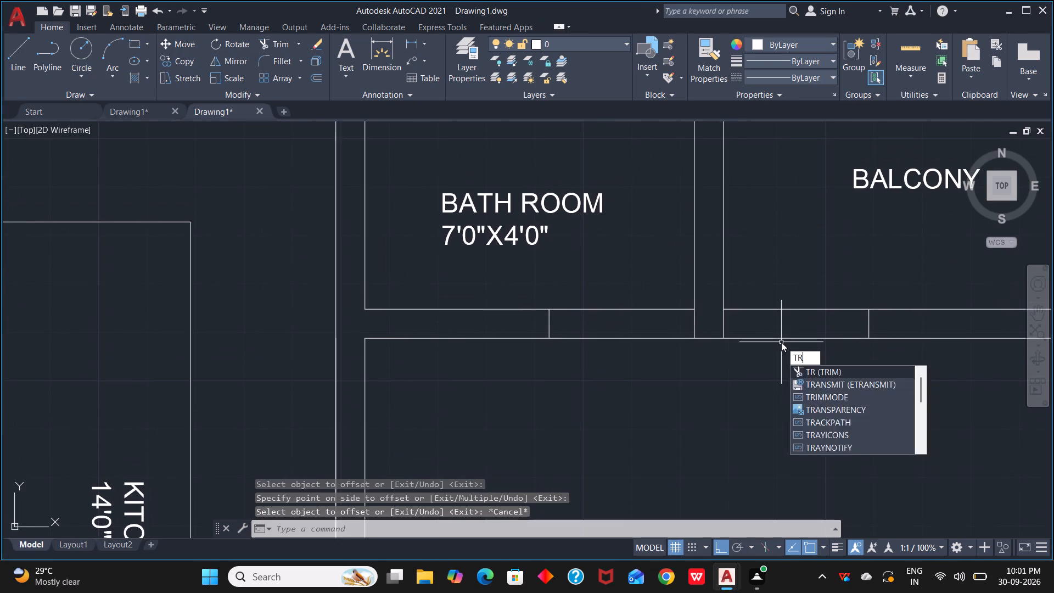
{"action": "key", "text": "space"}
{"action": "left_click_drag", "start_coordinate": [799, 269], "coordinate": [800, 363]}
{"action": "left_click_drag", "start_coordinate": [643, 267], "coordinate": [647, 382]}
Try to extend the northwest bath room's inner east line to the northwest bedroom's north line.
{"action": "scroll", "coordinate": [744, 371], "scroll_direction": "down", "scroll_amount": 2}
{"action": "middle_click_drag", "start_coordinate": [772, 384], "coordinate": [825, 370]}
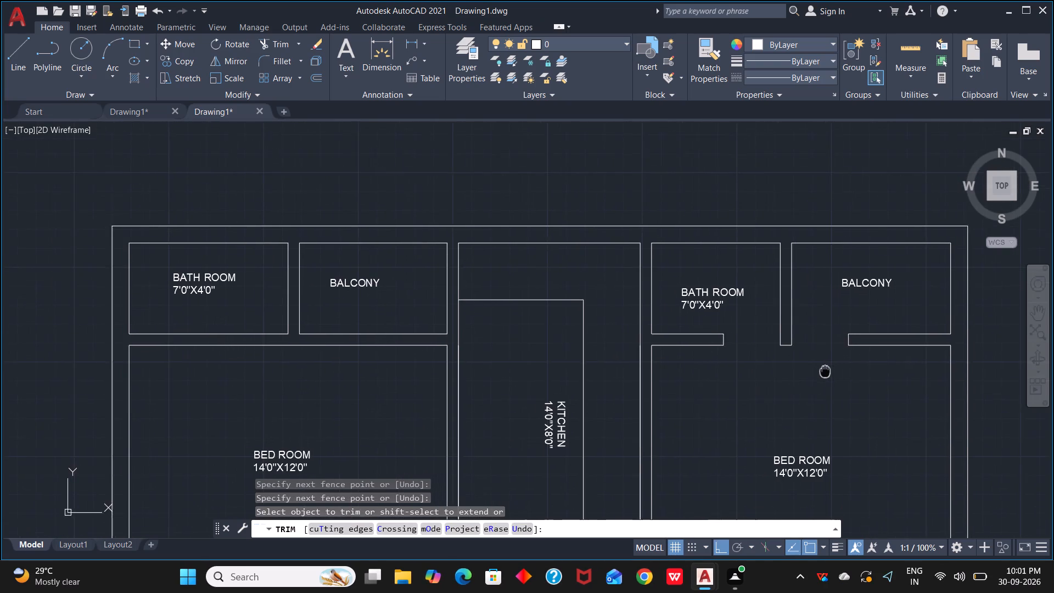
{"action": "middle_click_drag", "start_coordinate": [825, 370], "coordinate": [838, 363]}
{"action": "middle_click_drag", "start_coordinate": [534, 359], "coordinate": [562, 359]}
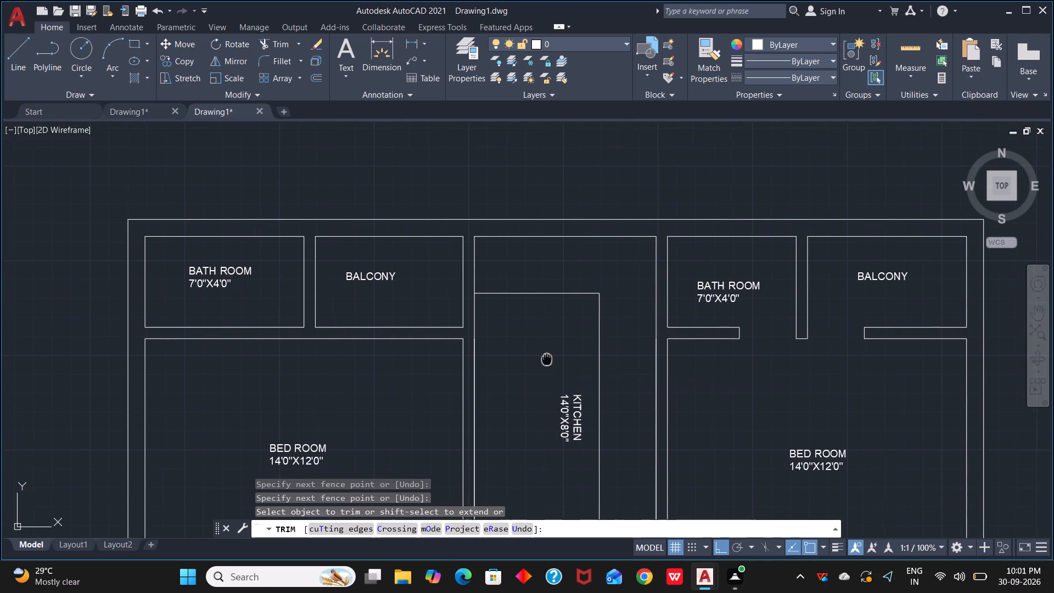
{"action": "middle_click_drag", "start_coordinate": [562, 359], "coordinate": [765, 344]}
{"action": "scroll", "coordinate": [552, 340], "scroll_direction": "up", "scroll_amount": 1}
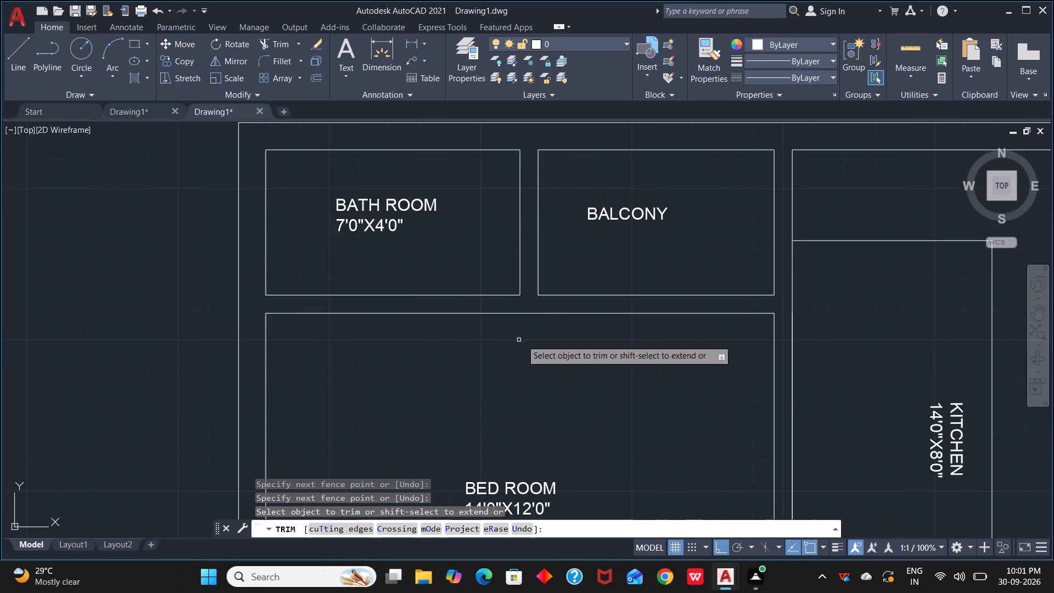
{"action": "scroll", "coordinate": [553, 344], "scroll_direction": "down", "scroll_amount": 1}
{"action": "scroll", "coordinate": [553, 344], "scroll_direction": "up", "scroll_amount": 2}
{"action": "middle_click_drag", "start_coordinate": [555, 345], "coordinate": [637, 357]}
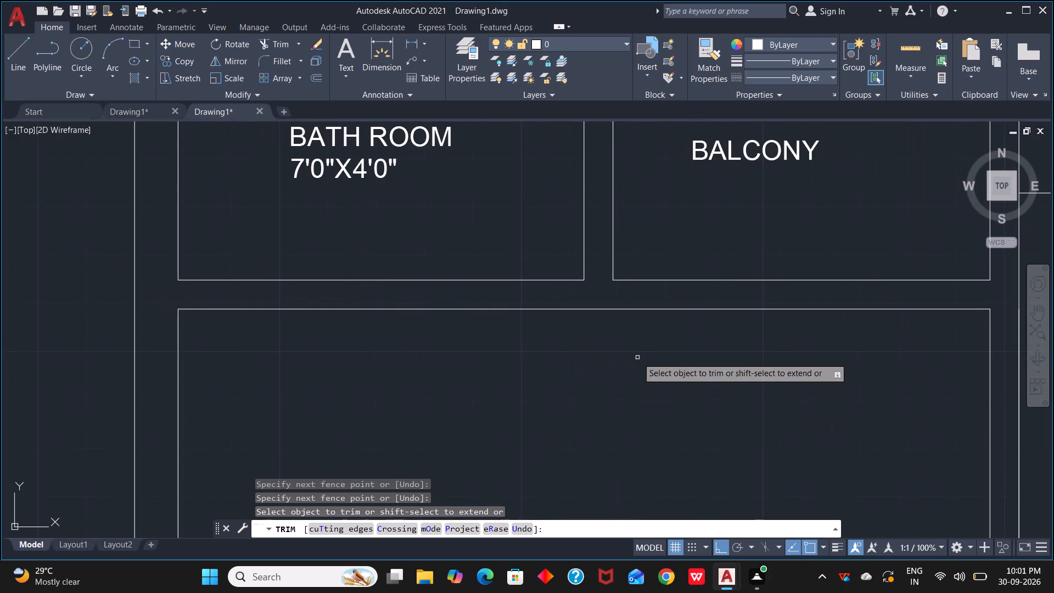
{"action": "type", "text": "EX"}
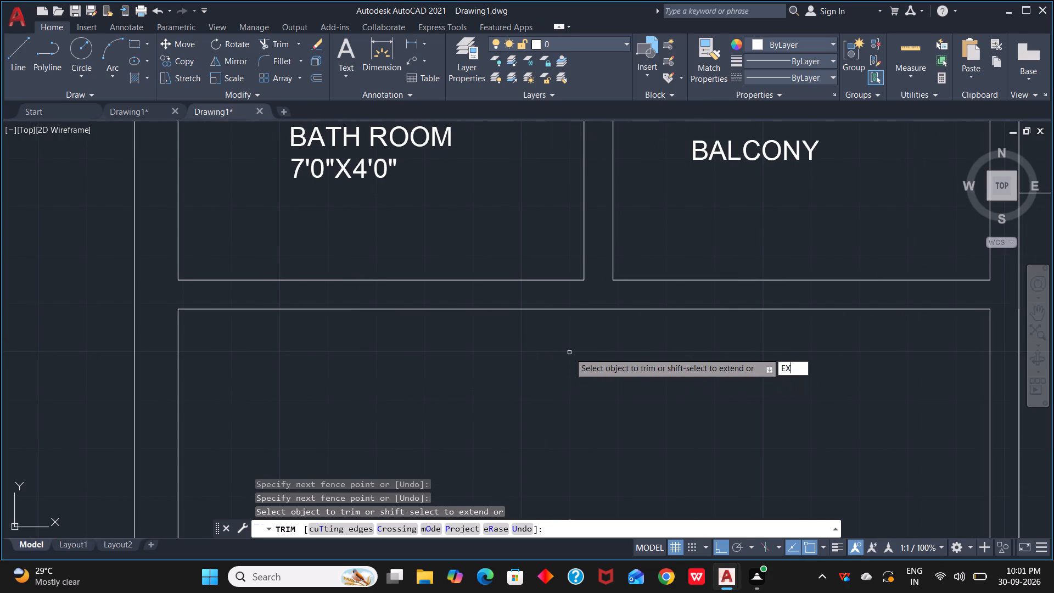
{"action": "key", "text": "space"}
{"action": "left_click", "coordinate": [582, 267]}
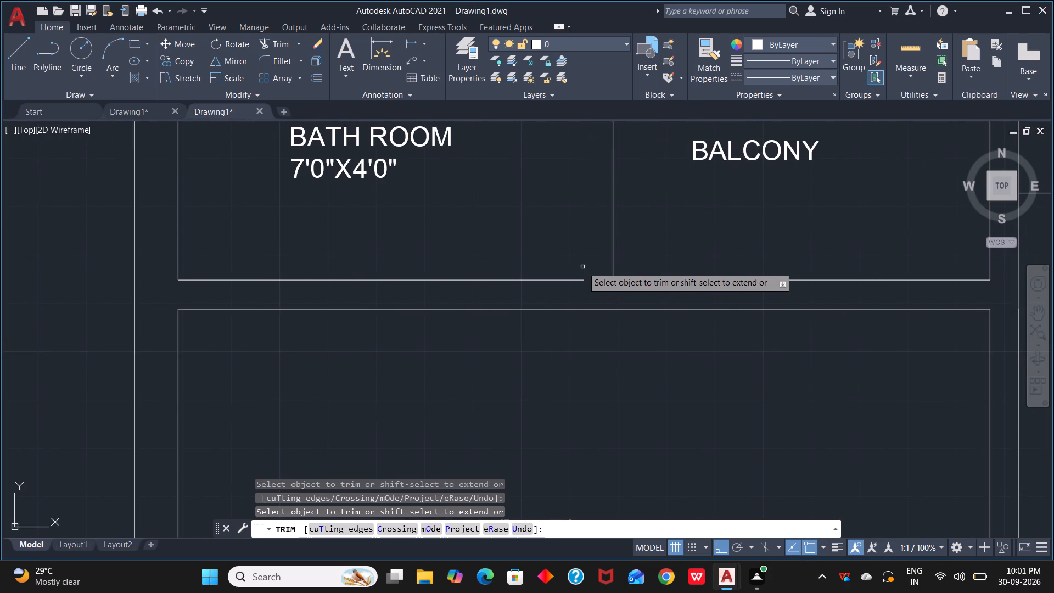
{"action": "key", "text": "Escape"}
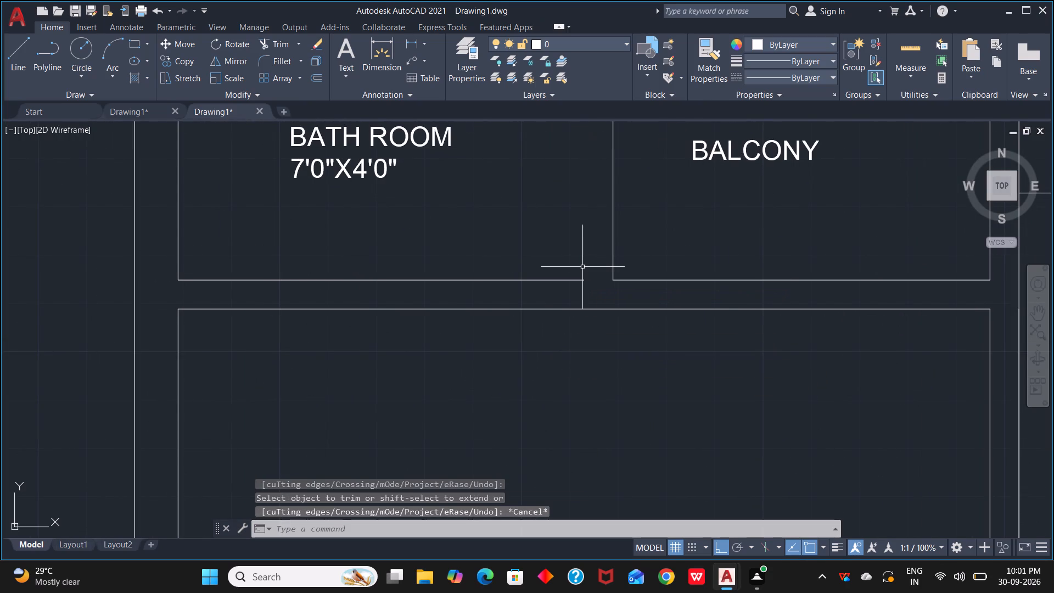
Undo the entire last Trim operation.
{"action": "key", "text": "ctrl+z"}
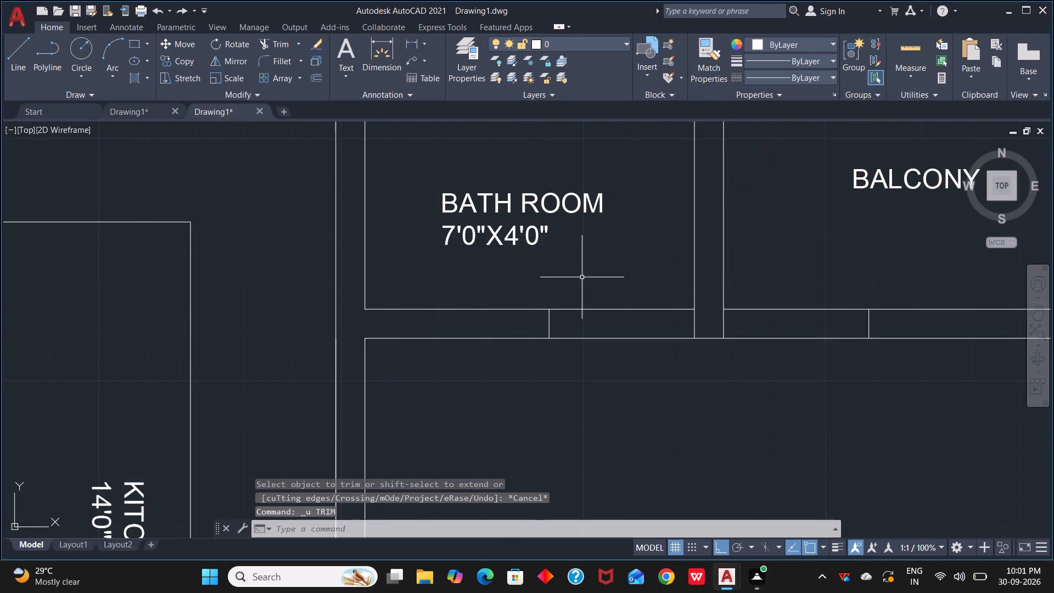
Erase the two short wall-crossing lines directly below the partition between the northeast bath room and balcony.
{"action": "scroll", "coordinate": [532, 317], "scroll_direction": "down", "scroll_amount": 3}
{"action": "middle_click_drag", "start_coordinate": [458, 337], "coordinate": [756, 334]}
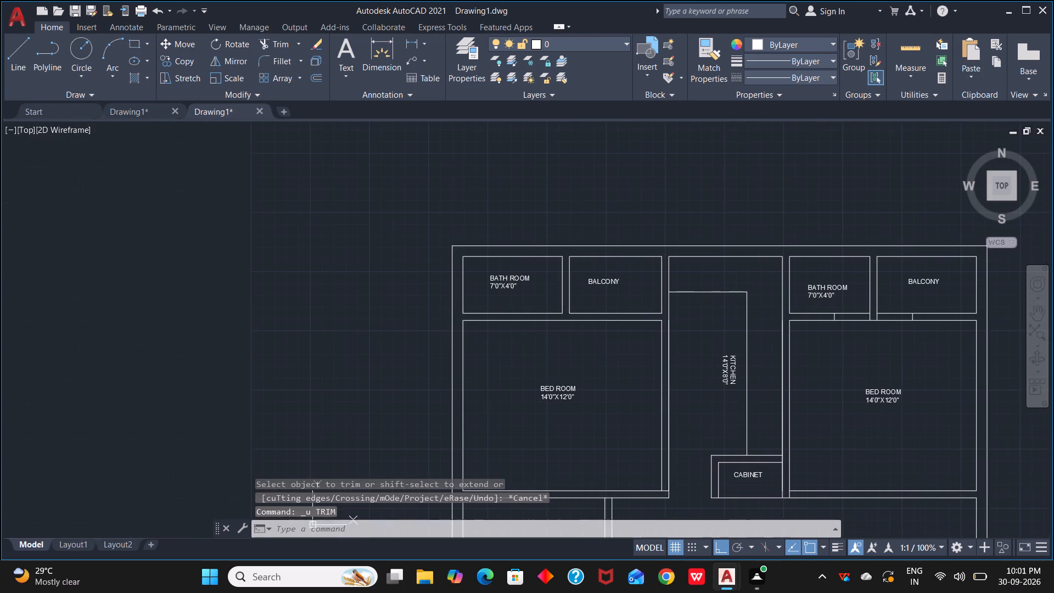
{"action": "scroll", "coordinate": [910, 337], "scroll_direction": "up", "scroll_amount": 3}
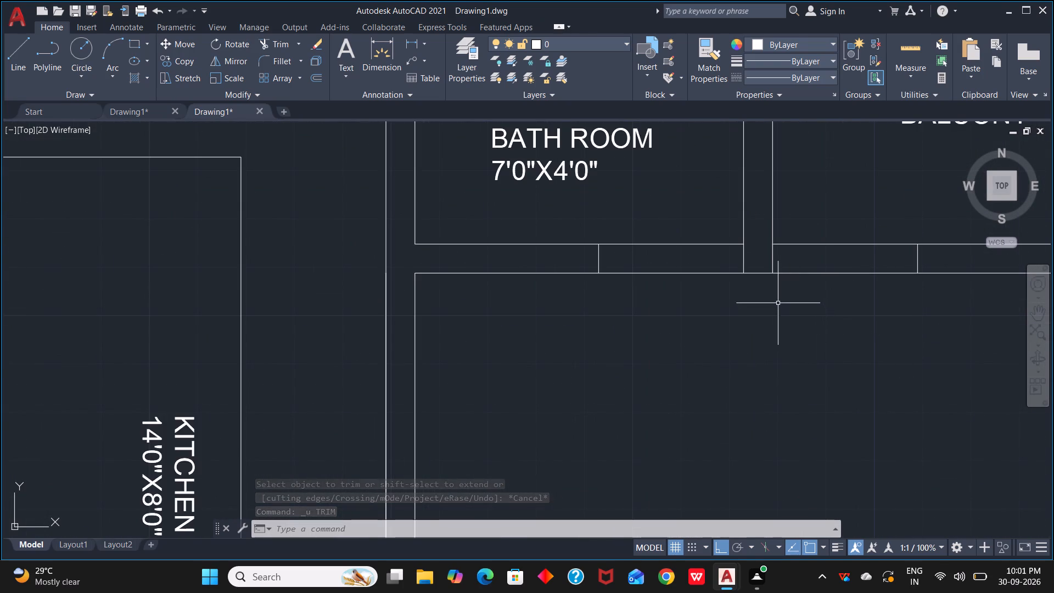
{"action": "scroll", "coordinate": [755, 298], "scroll_direction": "up", "scroll_amount": 2}
{"action": "middle_click_drag", "start_coordinate": [749, 261], "coordinate": [767, 357]}
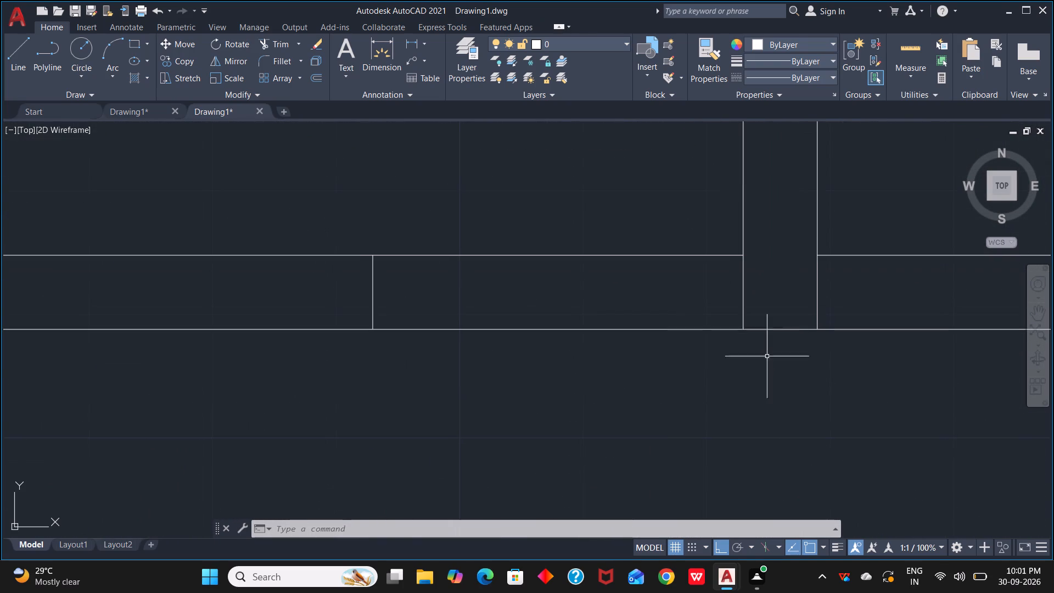
{"action": "left_click", "coordinate": [743, 296]}
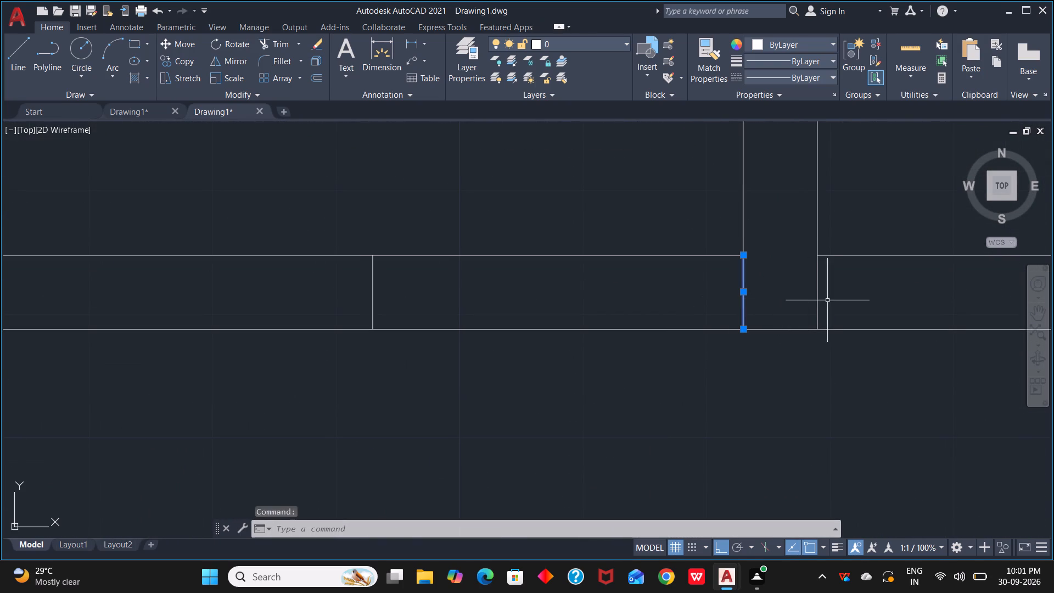
{"action": "left_click", "coordinate": [818, 296]}
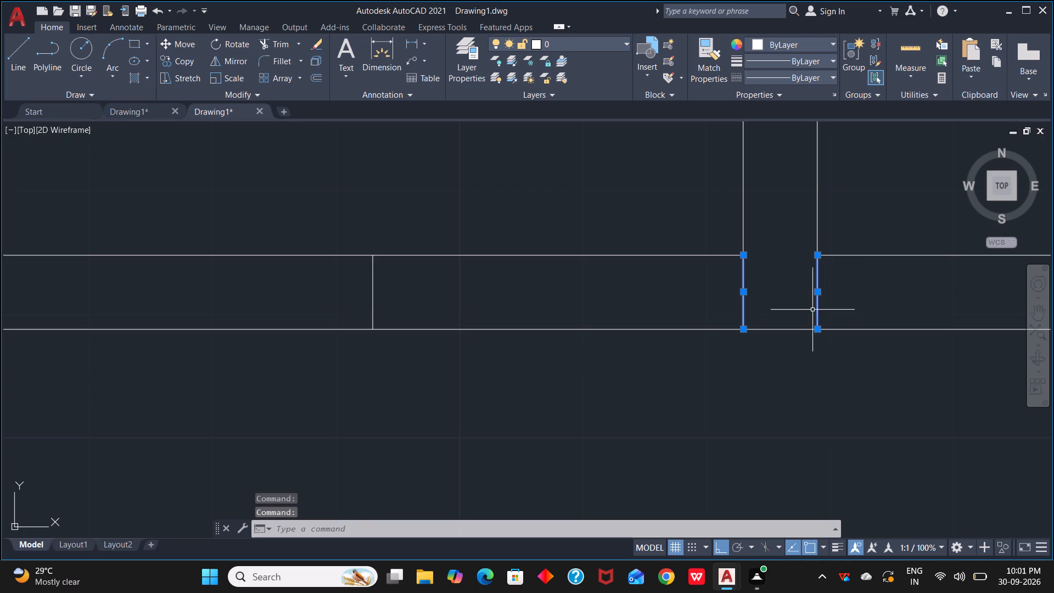
{"action": "key", "text": "Delete"}
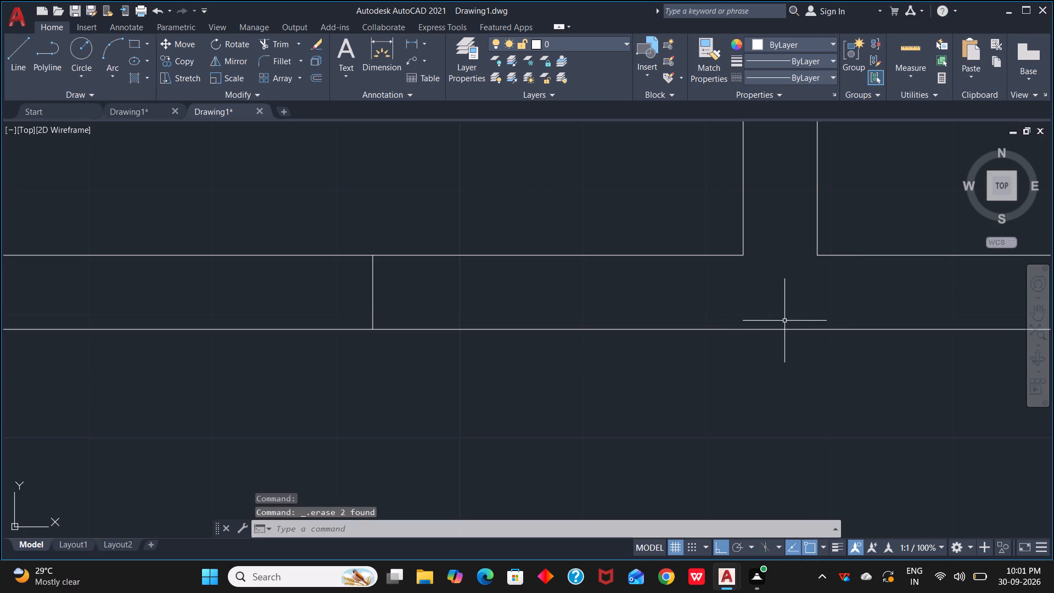
Extend both partition lines between the northeast bath room and balcony to the bedroom's north line.
{"action": "key", "text": "Escape"}
{"action": "key", "text": "Escape"}
{"action": "key", "text": "e"}
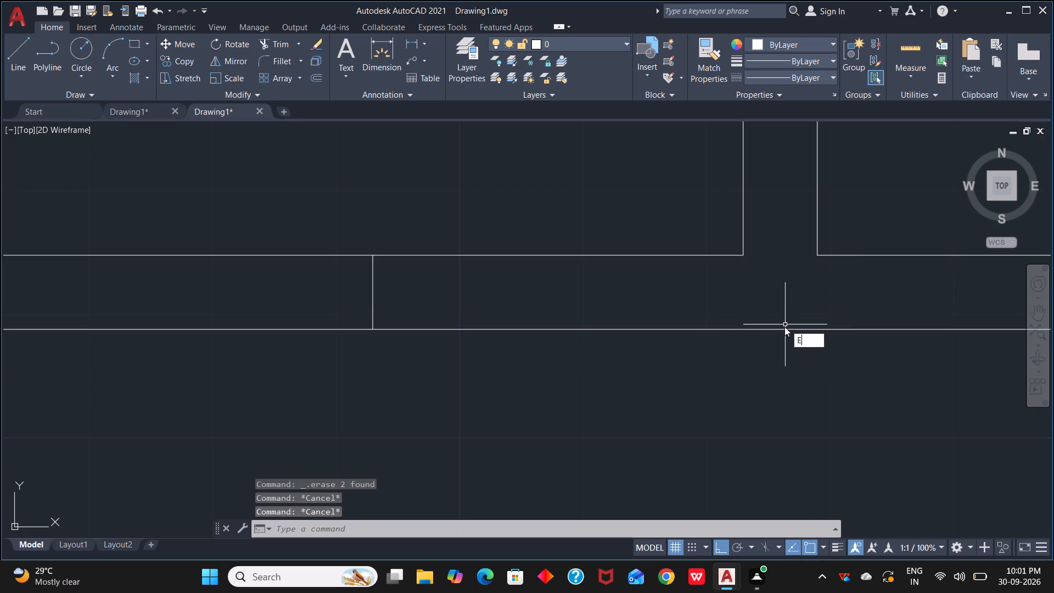
{"action": "type", "text": "X"}
{"action": "key", "text": "space"}
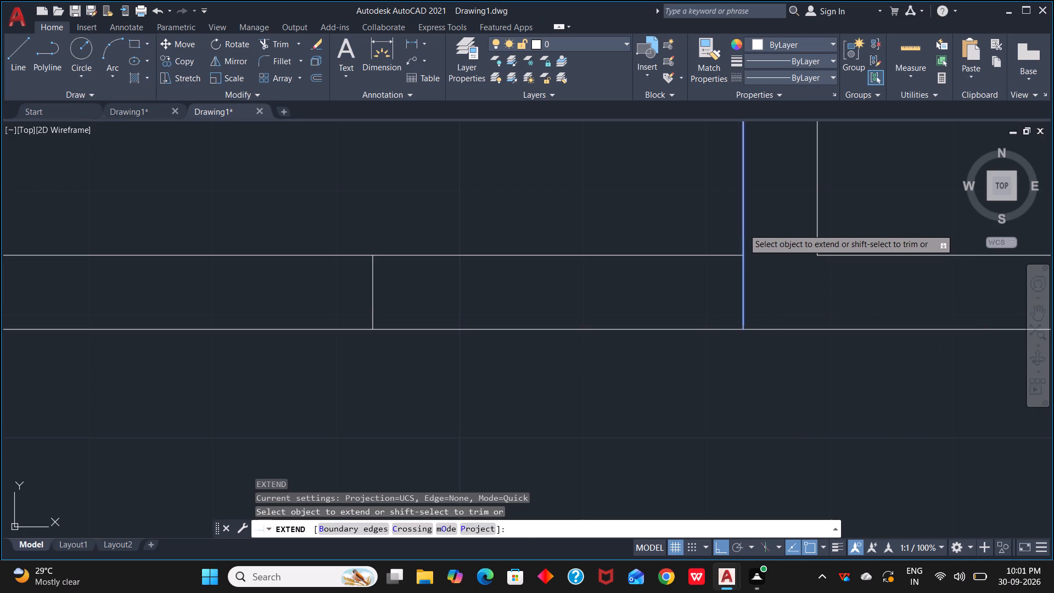
{"action": "left_click", "coordinate": [743, 228]}
{"action": "left_click", "coordinate": [816, 233]}
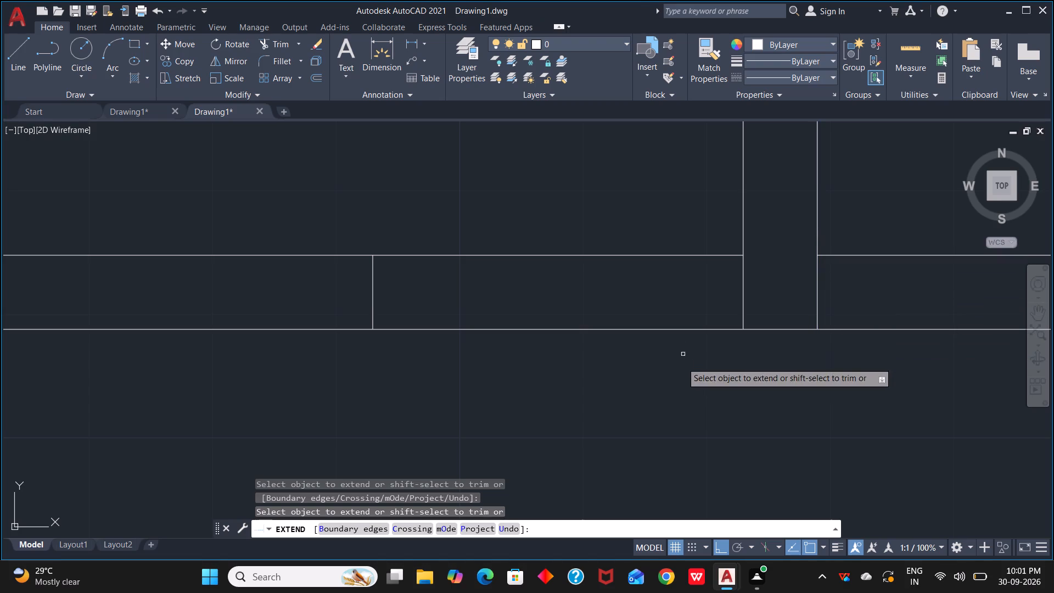
Extend both partition lines between the northwest bath room and balcony down to the bedroom's north line.
{"action": "scroll", "coordinate": [326, 361], "scroll_direction": "down", "scroll_amount": 2}
{"action": "middle_click_drag", "start_coordinate": [280, 373], "coordinate": [875, 307]}
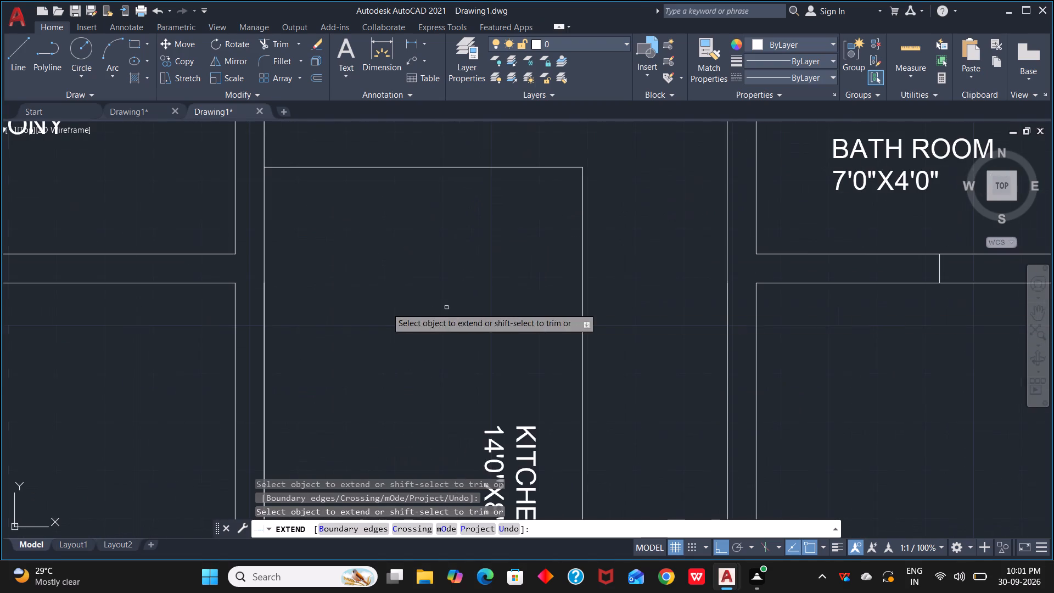
{"action": "middle_click_drag", "start_coordinate": [322, 305], "coordinate": [868, 390]}
{"action": "left_click", "coordinate": [374, 309]}
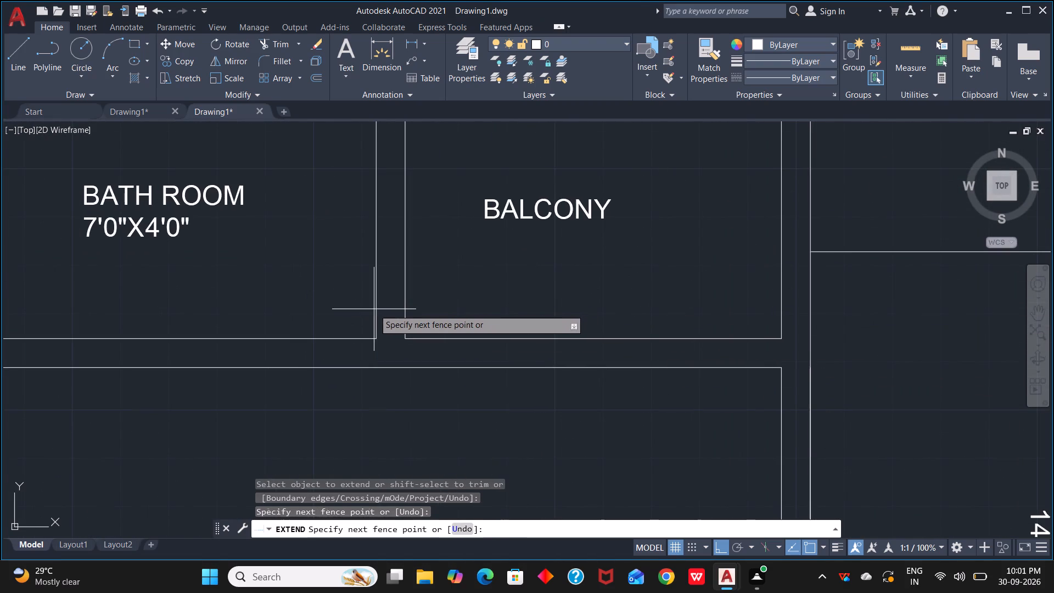
{"action": "left_click", "coordinate": [378, 312]}
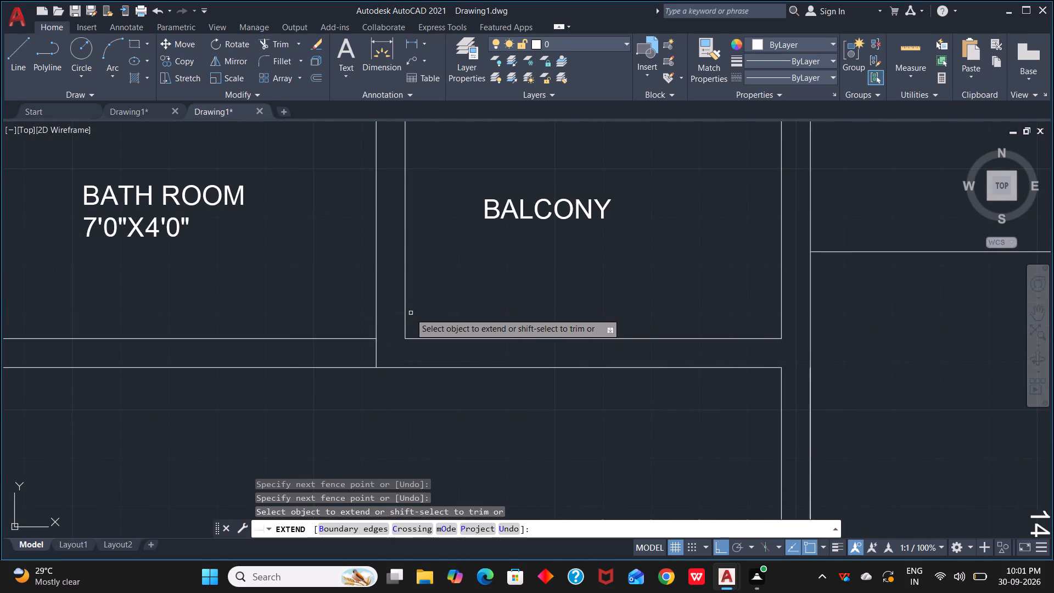
{"action": "left_click", "coordinate": [405, 314]}
{"action": "key", "text": "Escape"}
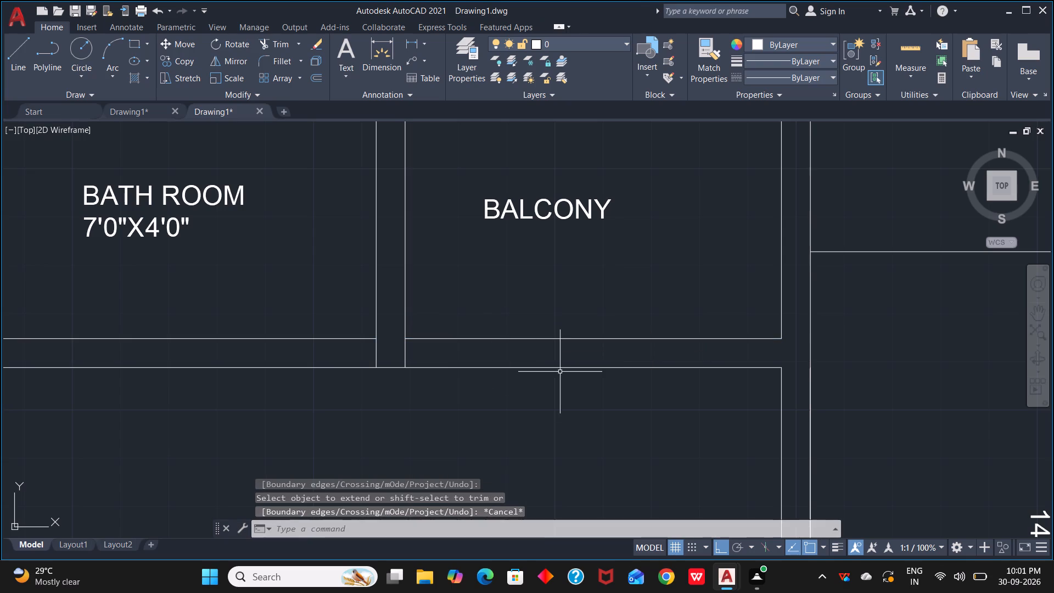
Trim the wall lines beside the northeast bath room and balcony partition to open a doorway from each into the bedroom.
{"action": "scroll", "coordinate": [563, 373], "scroll_direction": "down", "scroll_amount": 3}
{"action": "middle_click_drag", "start_coordinate": [707, 395], "coordinate": [569, 382]}
{"action": "scroll", "coordinate": [637, 365], "scroll_direction": "up", "scroll_amount": 1}
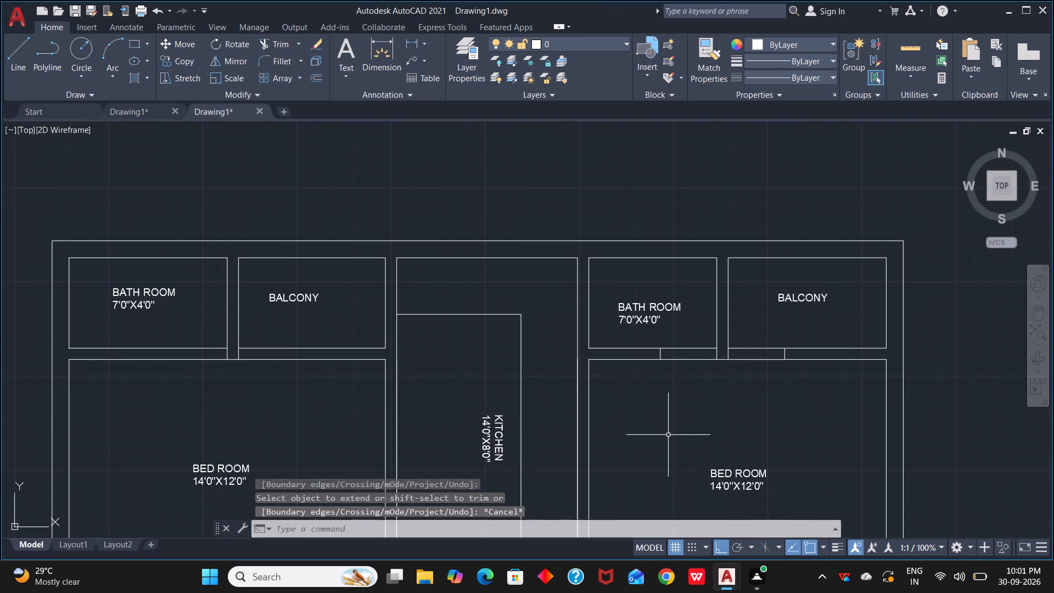
{"action": "key", "text": "t"}
{"action": "key", "text": "r"}
{"action": "key", "text": "space"}
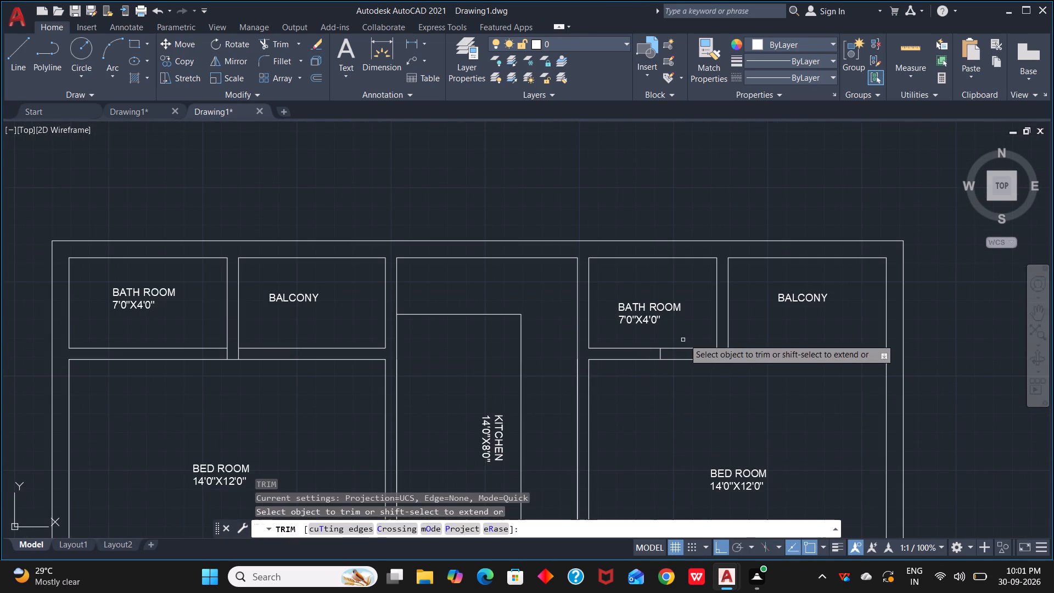
{"action": "left_click_drag", "start_coordinate": [684, 339], "coordinate": [696, 398]}
{"action": "left_click_drag", "start_coordinate": [770, 387], "coordinate": [765, 340]}
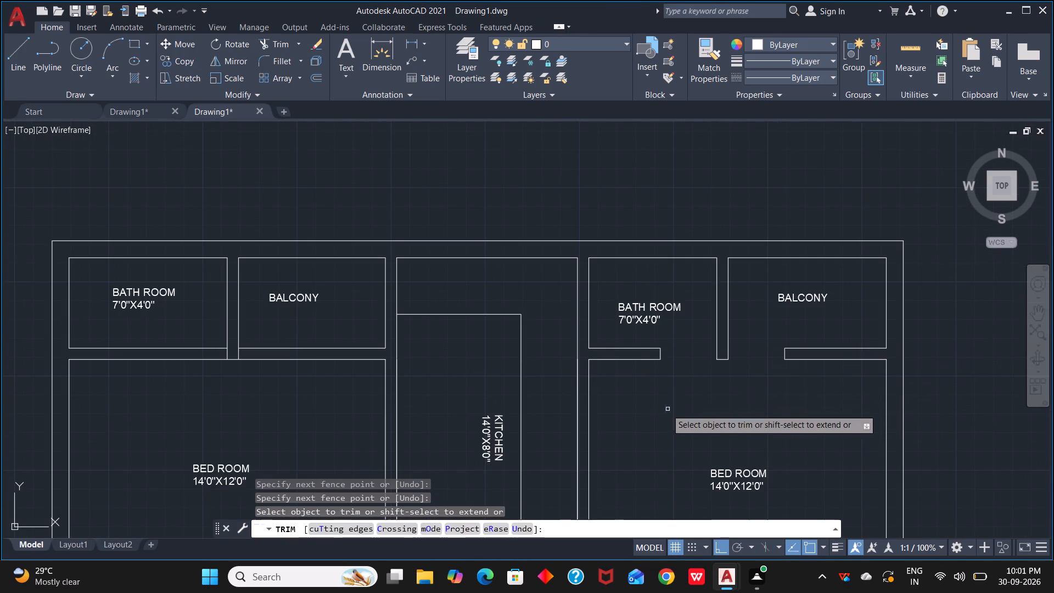
{"action": "middle_click_drag", "start_coordinate": [228, 391], "coordinate": [512, 400]}
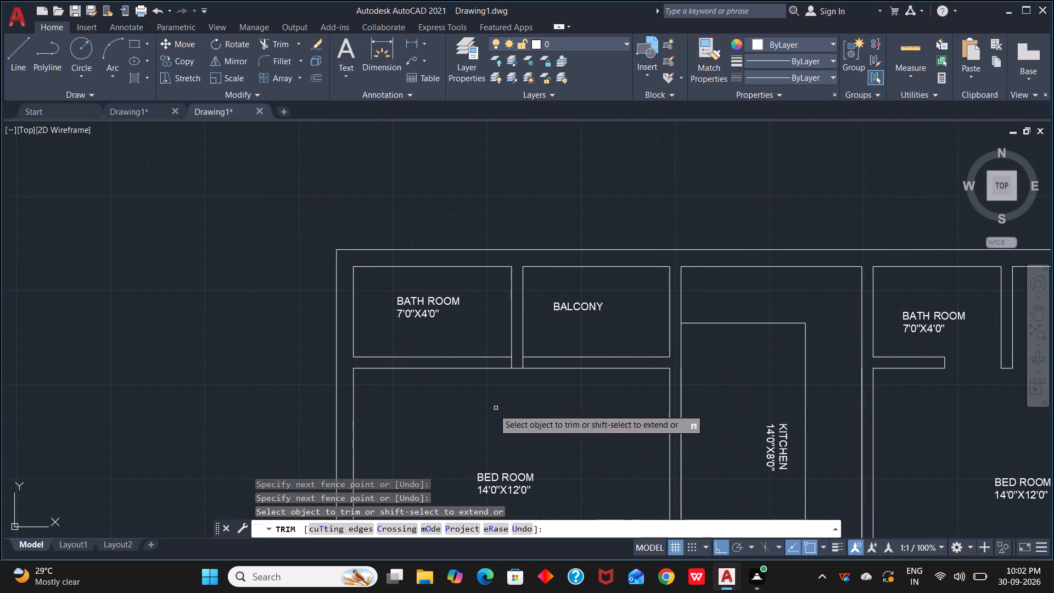
{"action": "key", "text": "Escape"}
{"action": "key", "text": "Escape"}
Offset the northwest partition lines 2.5' outward, the east line into the balcony and the west line into the bath room.
{"action": "key", "text": "o"}
{"action": "key", "text": "space"}
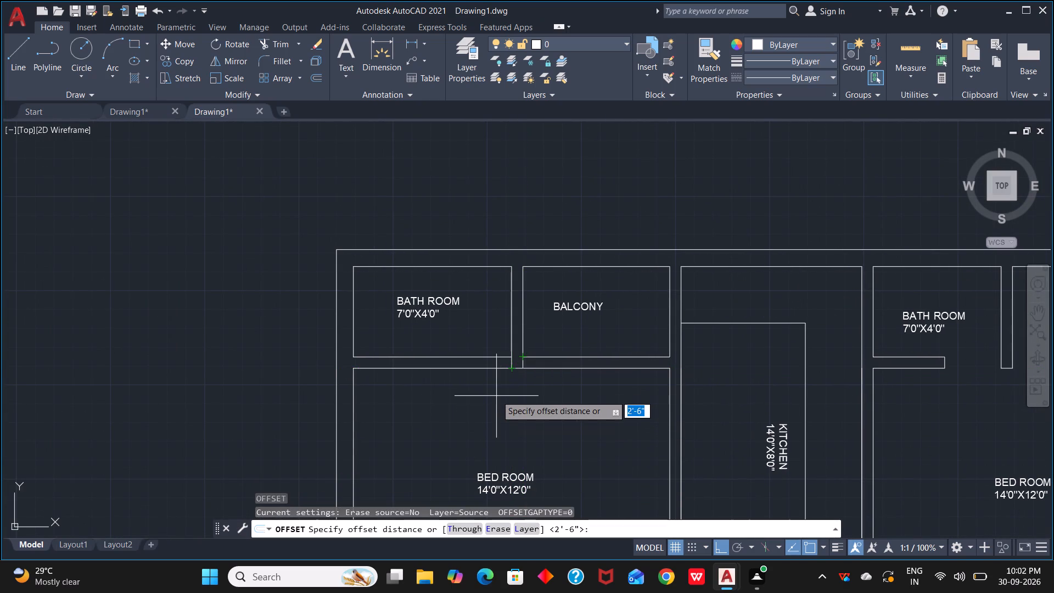
{"action": "type", "text": "2.5'"}
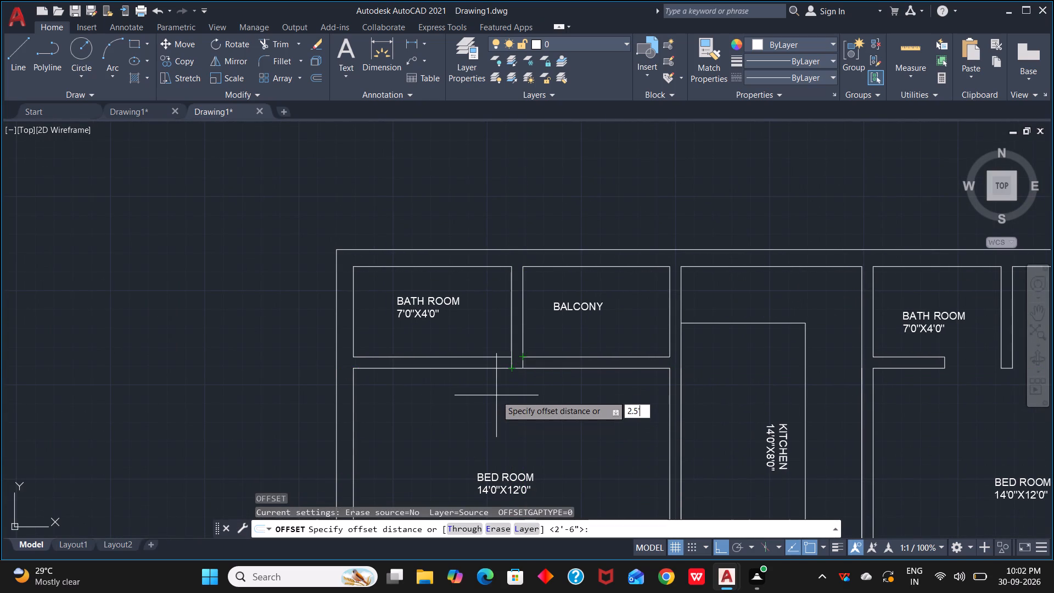
{"action": "key", "text": "space"}
{"action": "scroll", "coordinate": [559, 381], "scroll_direction": "up", "scroll_amount": 3}
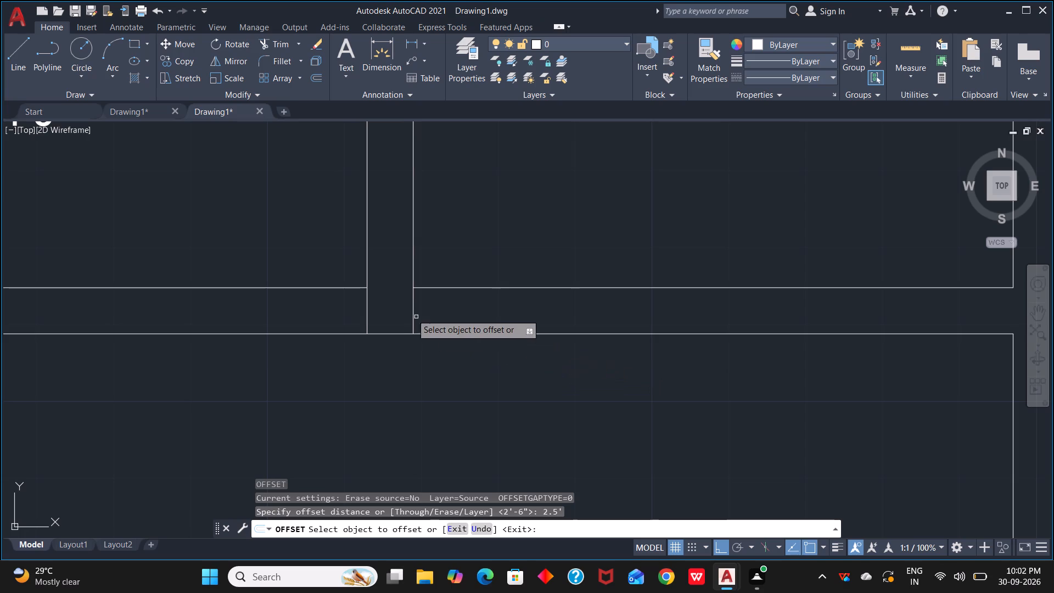
{"action": "left_click", "coordinate": [413, 305]}
{"action": "left_click", "coordinate": [474, 310]}
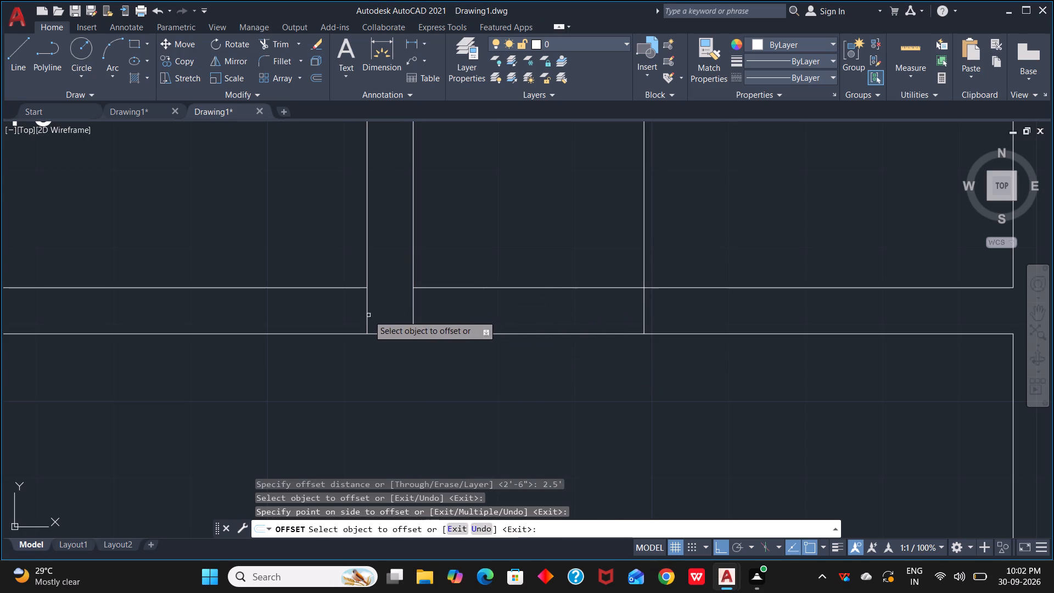
{"action": "left_click", "coordinate": [368, 315]}
{"action": "left_click", "coordinate": [310, 315]}
{"action": "scroll", "coordinate": [509, 362], "scroll_direction": "down", "scroll_amount": 2}
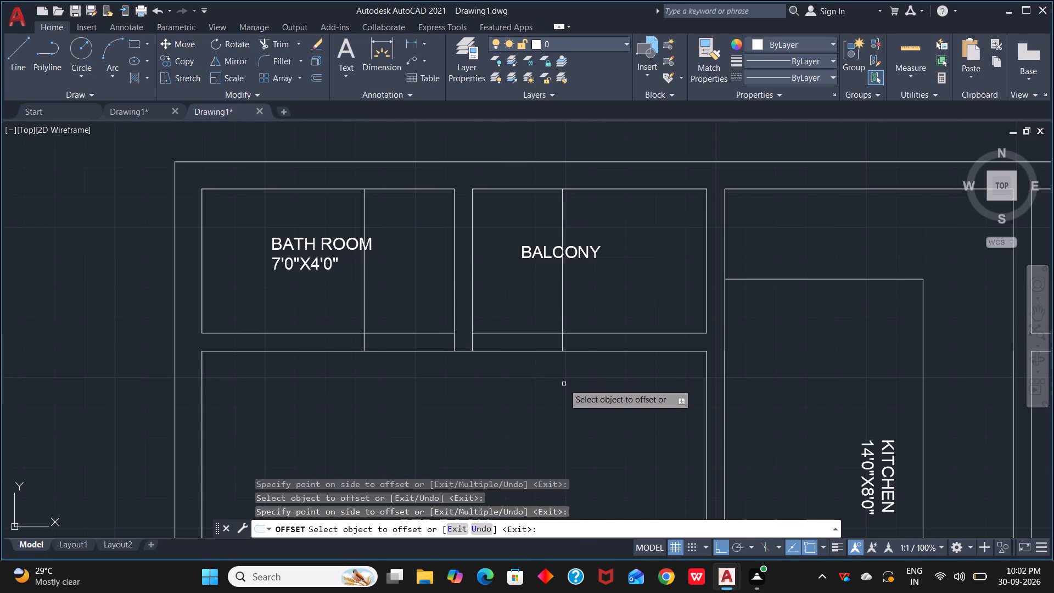
{"action": "middle_click_drag", "start_coordinate": [567, 382], "coordinate": [583, 419]}
{"action": "scroll", "coordinate": [567, 382], "scroll_direction": "down", "scroll_amount": 1}
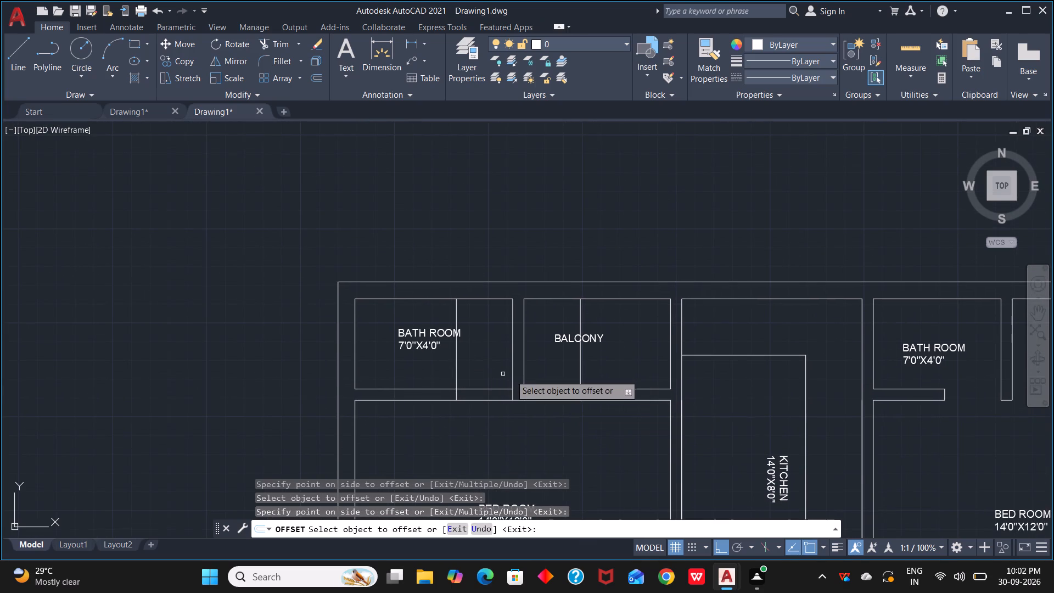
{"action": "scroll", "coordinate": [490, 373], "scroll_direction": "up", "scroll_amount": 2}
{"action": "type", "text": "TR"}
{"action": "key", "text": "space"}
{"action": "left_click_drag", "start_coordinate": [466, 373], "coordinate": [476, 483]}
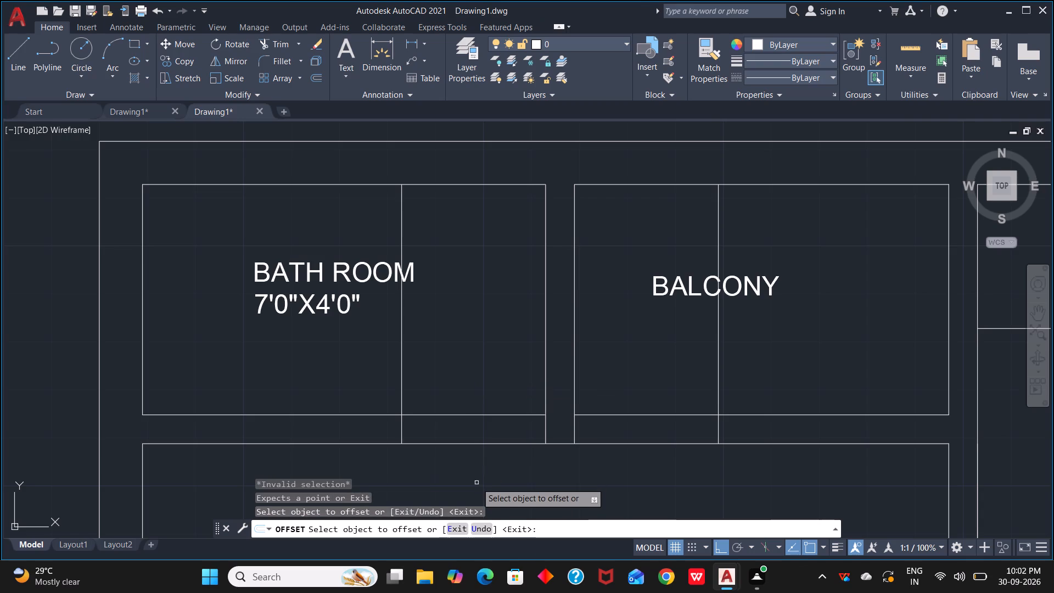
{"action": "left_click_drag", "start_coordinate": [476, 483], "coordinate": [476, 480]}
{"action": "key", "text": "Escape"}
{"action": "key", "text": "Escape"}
Trim the south wall lines between the partition and the offset lines to open the northwest bath room and balcony doorways.
{"action": "key", "text": "t"}
{"action": "type", "text": "R"}
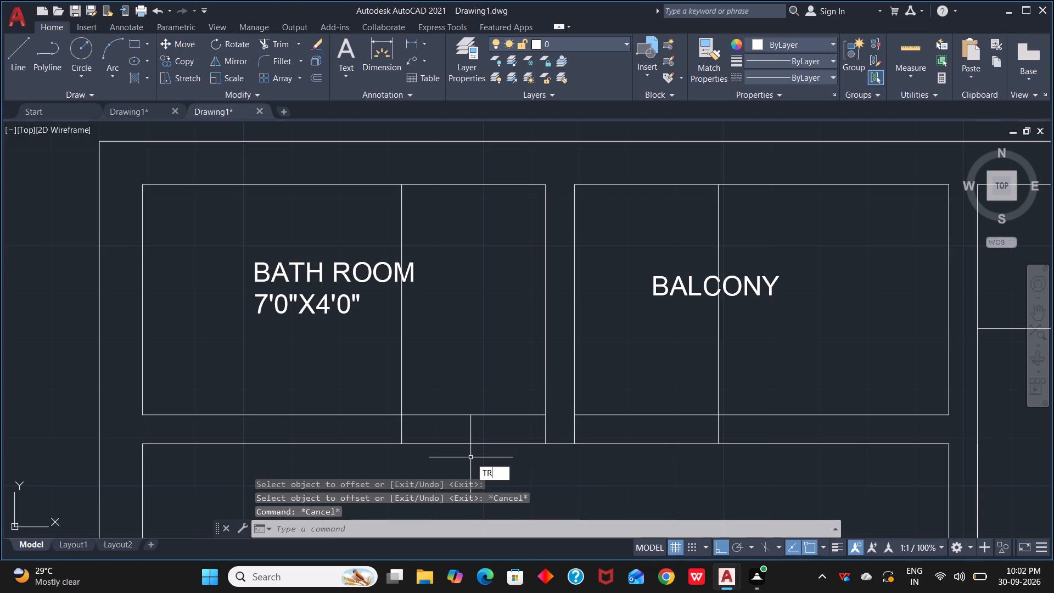
{"action": "key", "text": "space"}
{"action": "left_click_drag", "start_coordinate": [472, 405], "coordinate": [475, 471]}
{"action": "left_click_drag", "start_coordinate": [666, 455], "coordinate": [669, 409]}
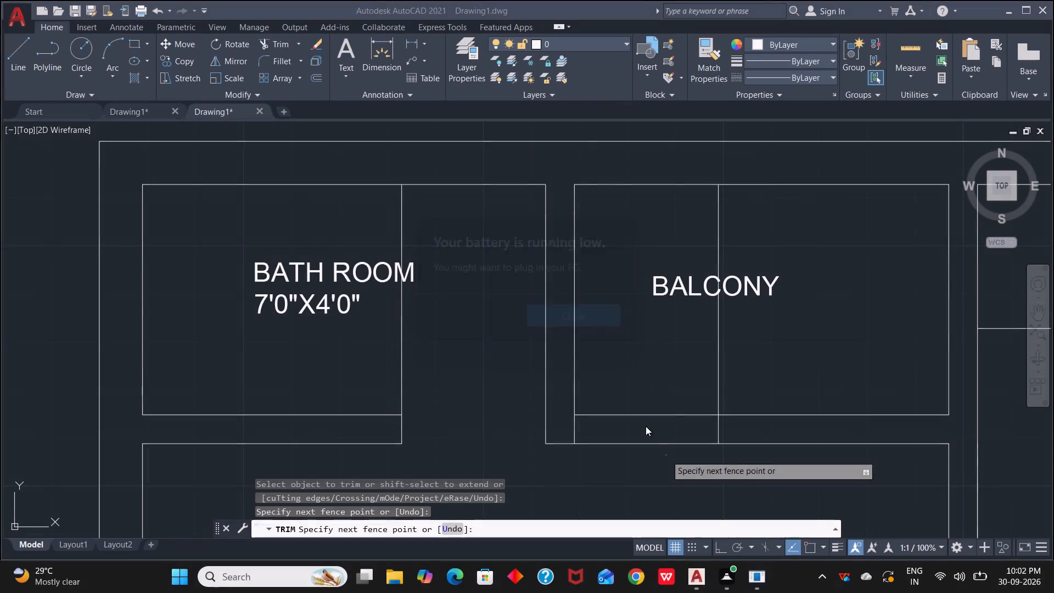
{"action": "left_click", "coordinate": [662, 395]}
Trim away the leftover offset lines running through the northwest balcony and bath room, keeping the short door jambs.
{"action": "scroll", "coordinate": [674, 427], "scroll_direction": "down", "scroll_amount": 1}
{"action": "left_click_drag", "start_coordinate": [672, 409], "coordinate": [717, 399]}
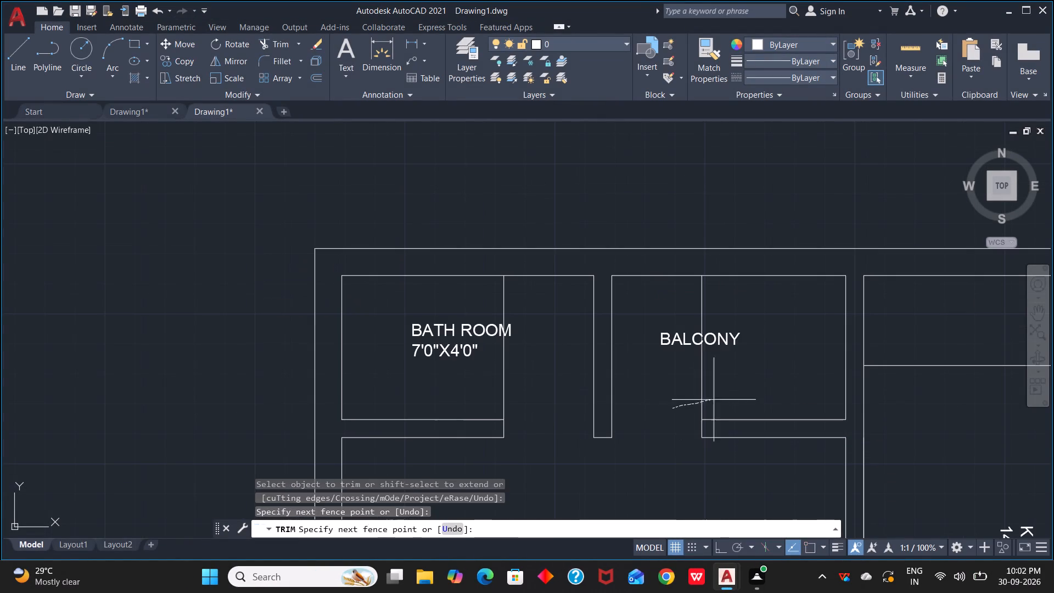
{"action": "left_click_drag", "start_coordinate": [717, 399], "coordinate": [759, 384]}
{"action": "left_click_drag", "start_coordinate": [741, 310], "coordinate": [689, 305]}
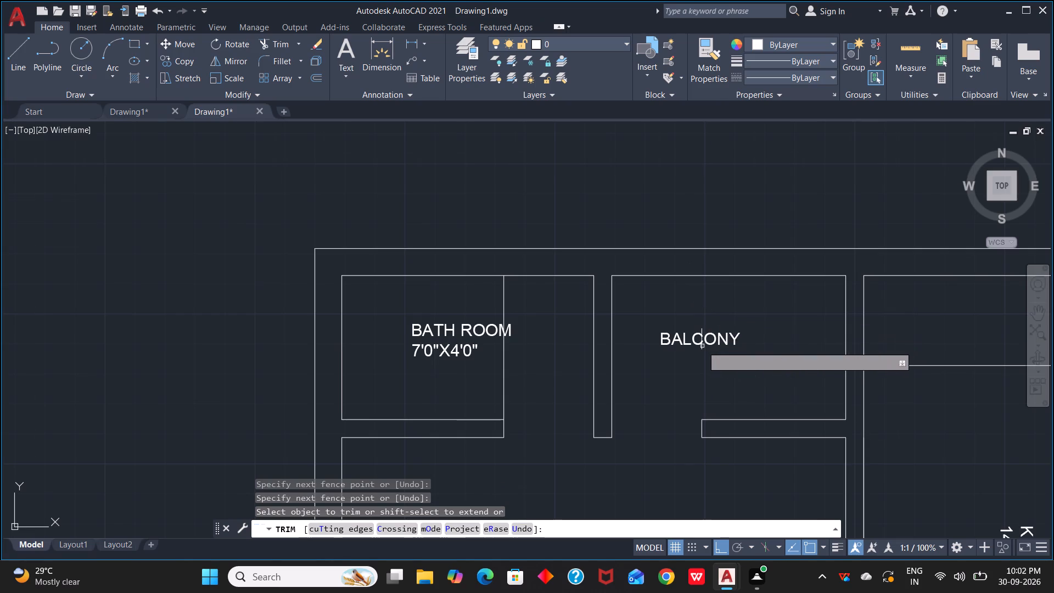
{"action": "scroll", "coordinate": [702, 346], "scroll_direction": "up", "scroll_amount": 4}
{"action": "left_click", "coordinate": [706, 368]}
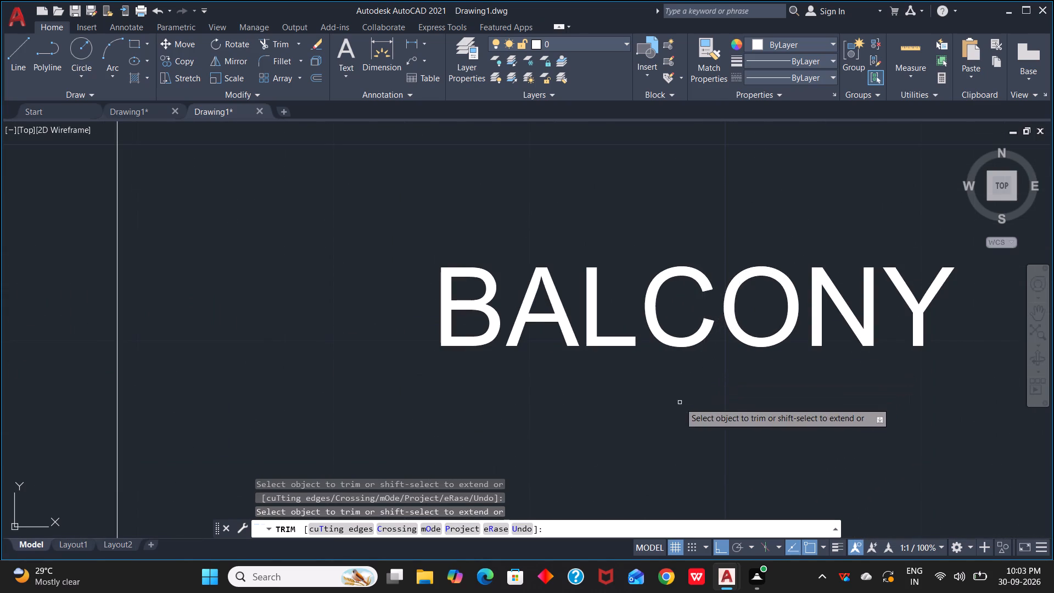
{"action": "scroll", "coordinate": [680, 402], "scroll_direction": "down", "scroll_amount": 2}
{"action": "middle_click_drag", "start_coordinate": [582, 426], "coordinate": [934, 356]}
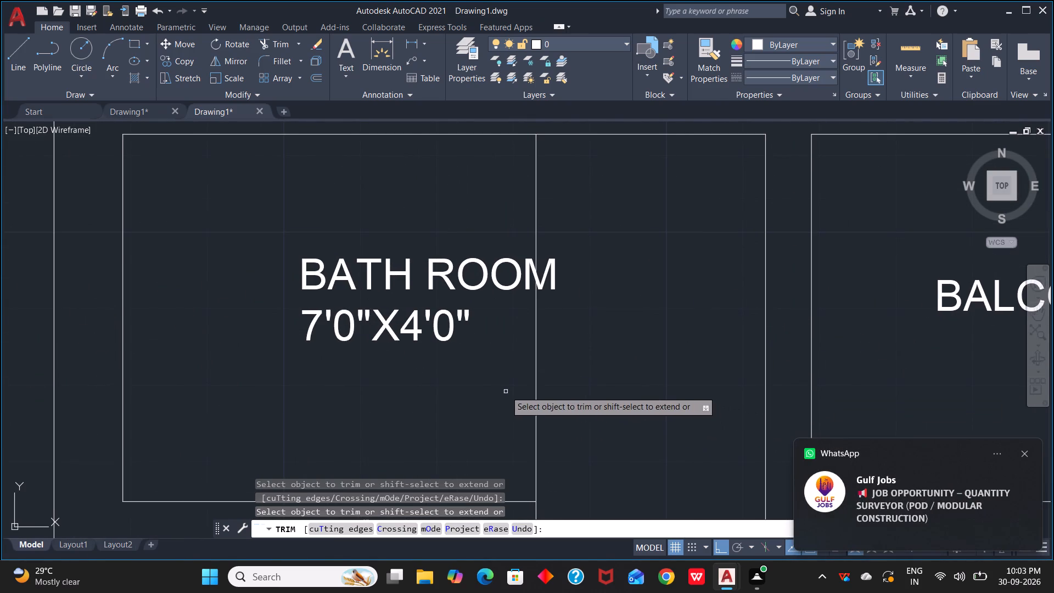
{"action": "left_click_drag", "start_coordinate": [506, 391], "coordinate": [593, 353]}
{"action": "left_click_drag", "start_coordinate": [572, 328], "coordinate": [529, 323]}
{"action": "left_click_drag", "start_coordinate": [526, 233], "coordinate": [534, 230]}
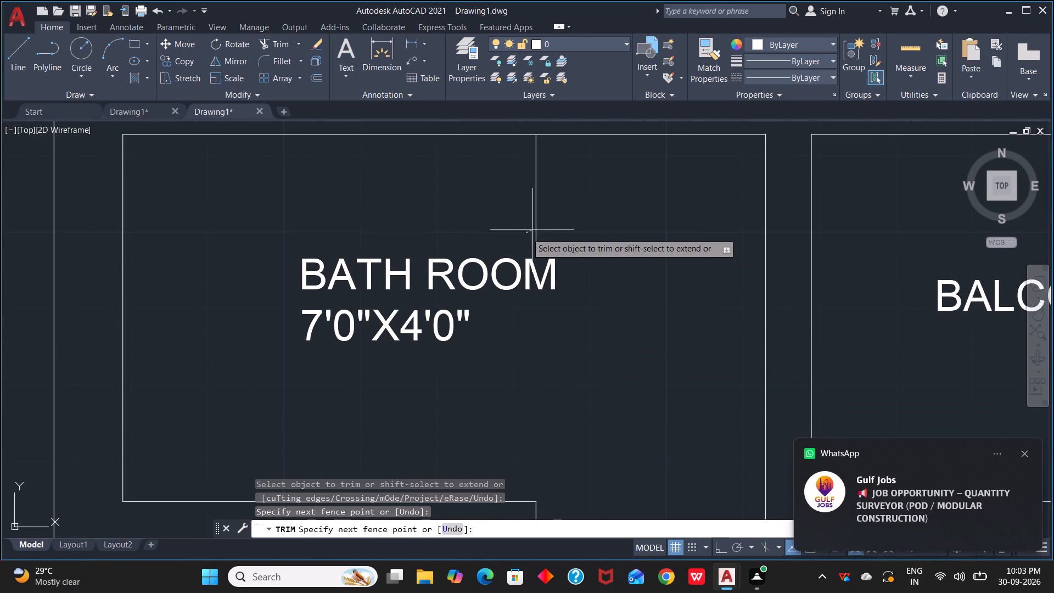
{"action": "left_click_drag", "start_coordinate": [534, 230], "coordinate": [550, 227]}
Extend the northwest bedroom's inner east line across its south wall to the wall's lower line.
{"action": "scroll", "coordinate": [652, 337], "scroll_direction": "down", "scroll_amount": 3}
{"action": "middle_click_drag", "start_coordinate": [662, 413], "coordinate": [655, 350]}
{"action": "scroll", "coordinate": [656, 351], "scroll_direction": "down", "scroll_amount": 1}
{"action": "scroll", "coordinate": [723, 421], "scroll_direction": "down", "scroll_amount": 1}
{"action": "middle_click_drag", "start_coordinate": [724, 421], "coordinate": [651, 367]}
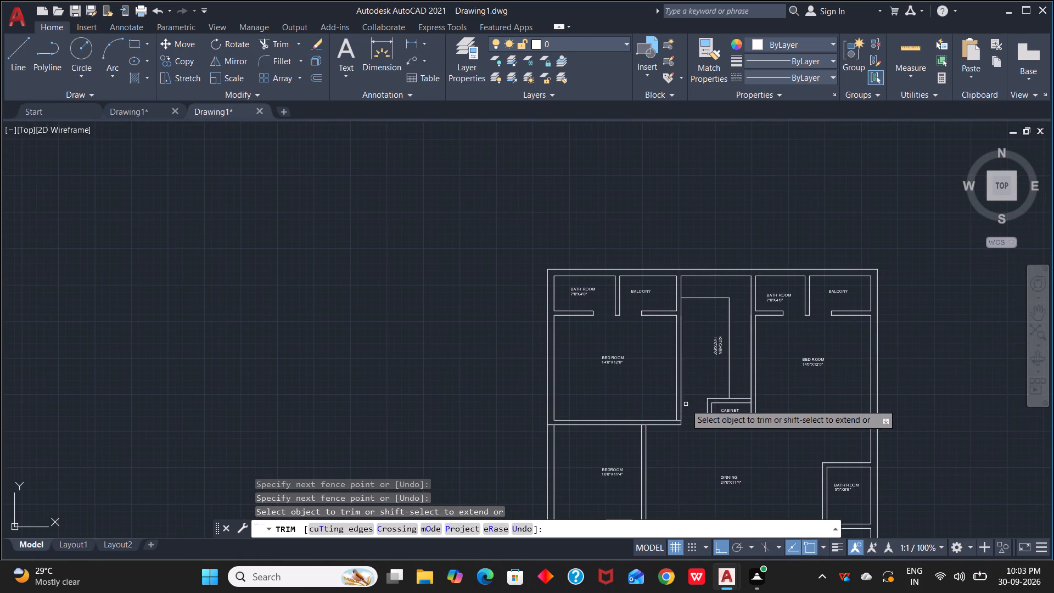
{"action": "scroll", "coordinate": [686, 405], "scroll_direction": "up", "scroll_amount": 2}
{"action": "scroll", "coordinate": [685, 415], "scroll_direction": "down", "scroll_amount": 1}
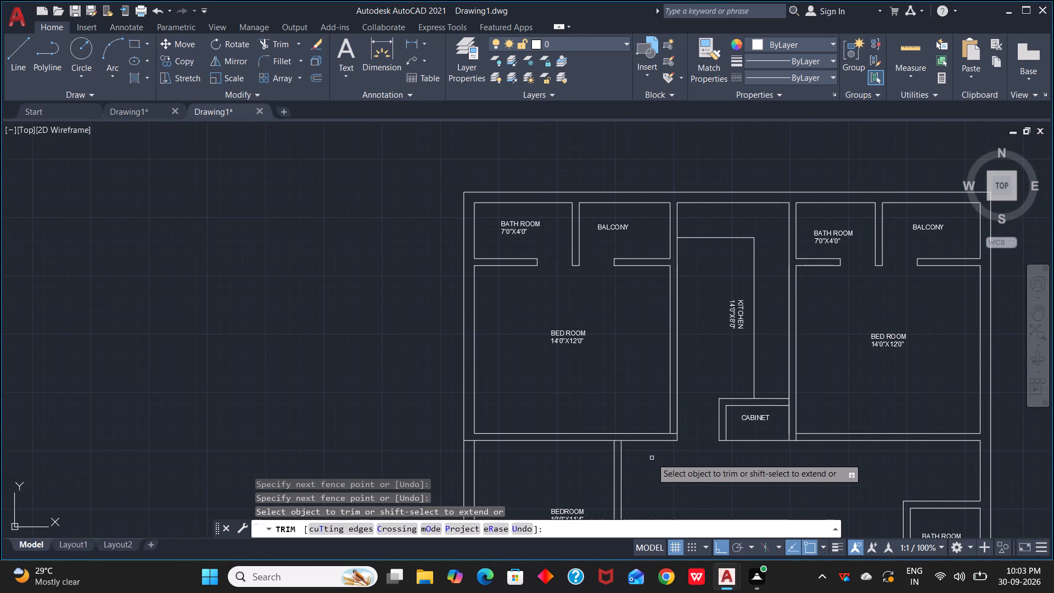
{"action": "scroll", "coordinate": [652, 458], "scroll_direction": "up", "scroll_amount": 2}
{"action": "key", "text": "Escape"}
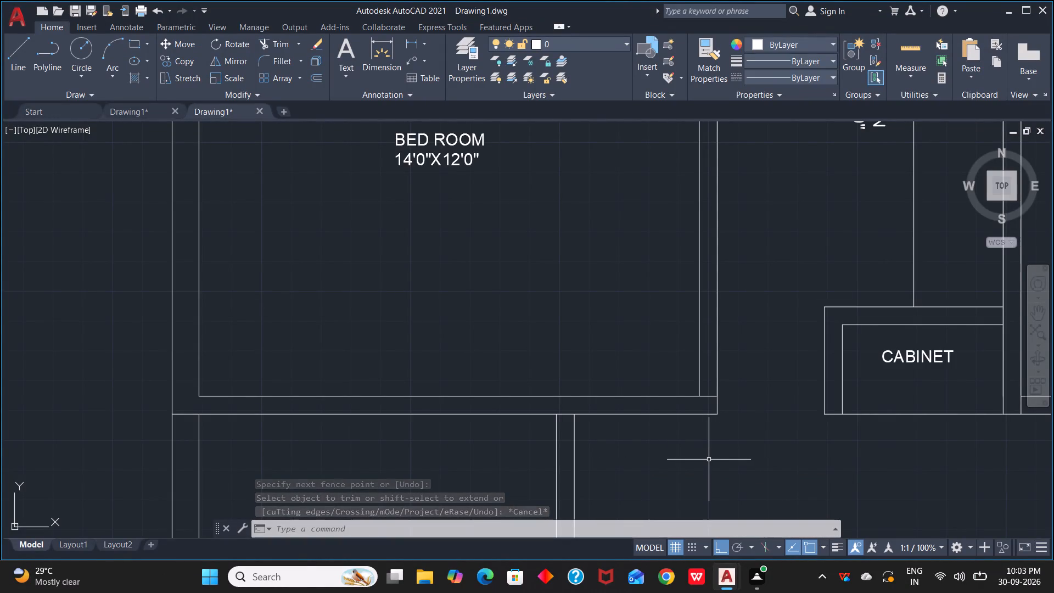
{"action": "key", "text": "Escape"}
{"action": "key", "text": "e"}
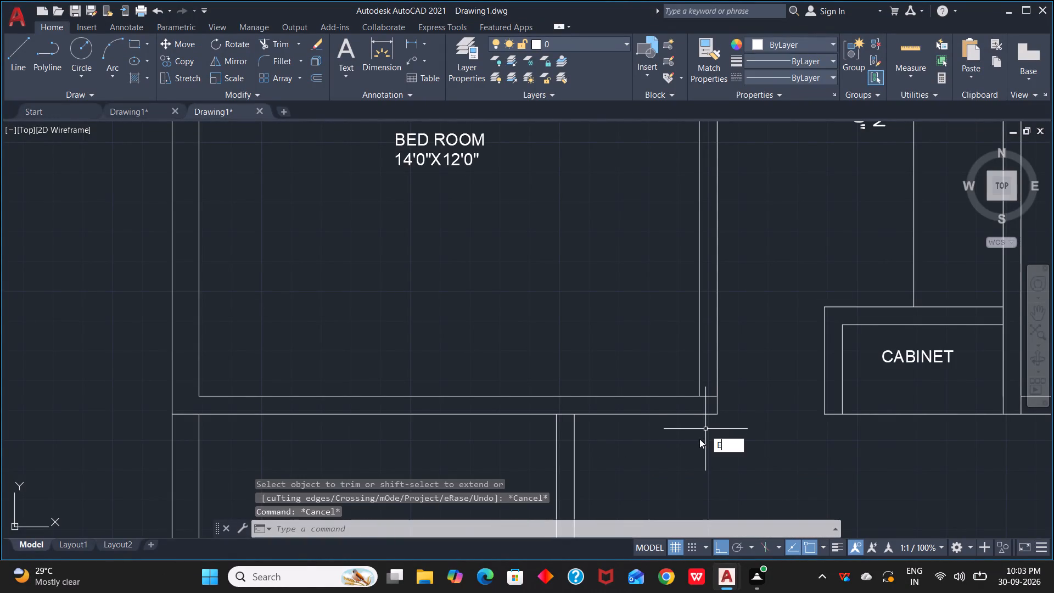
{"action": "key", "text": "x"}
{"action": "key", "text": "space"}
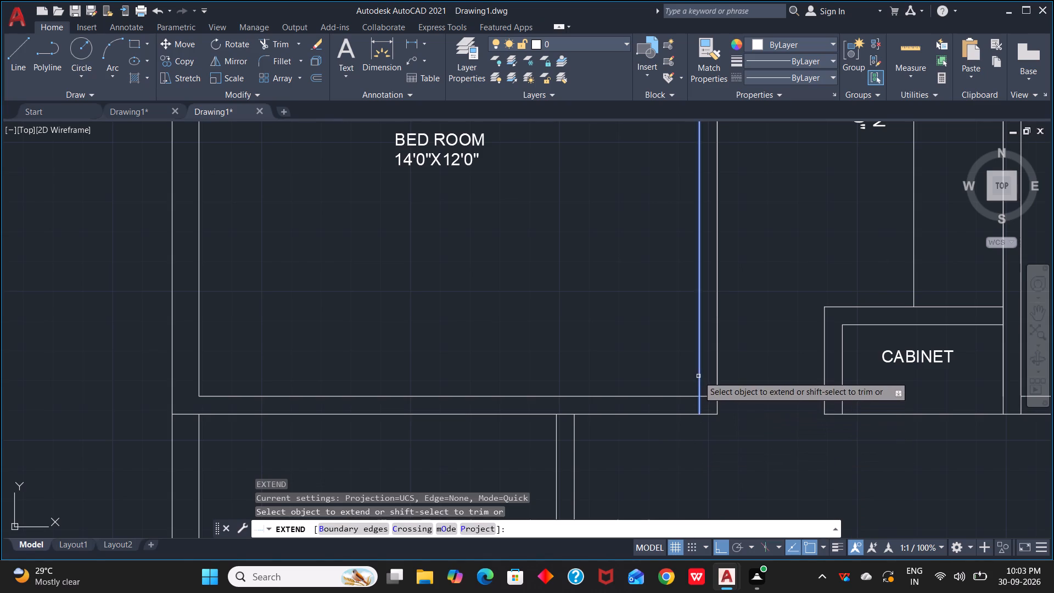
{"action": "left_click", "coordinate": [698, 376]}
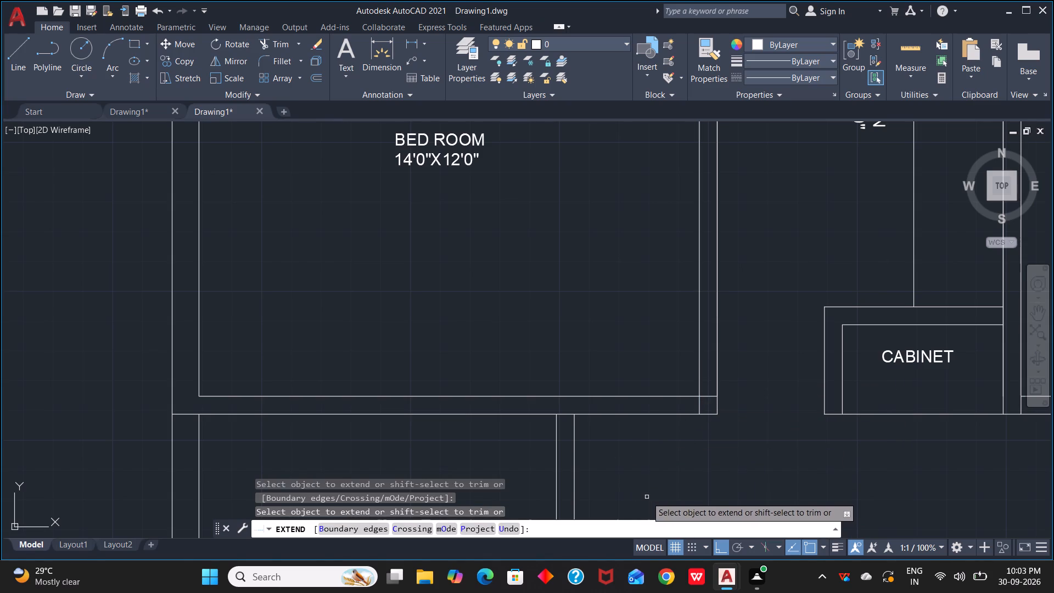
{"action": "scroll", "coordinate": [649, 493], "scroll_direction": "down", "scroll_amount": 1}
{"action": "middle_click_drag", "start_coordinate": [638, 495], "coordinate": [735, 326]}
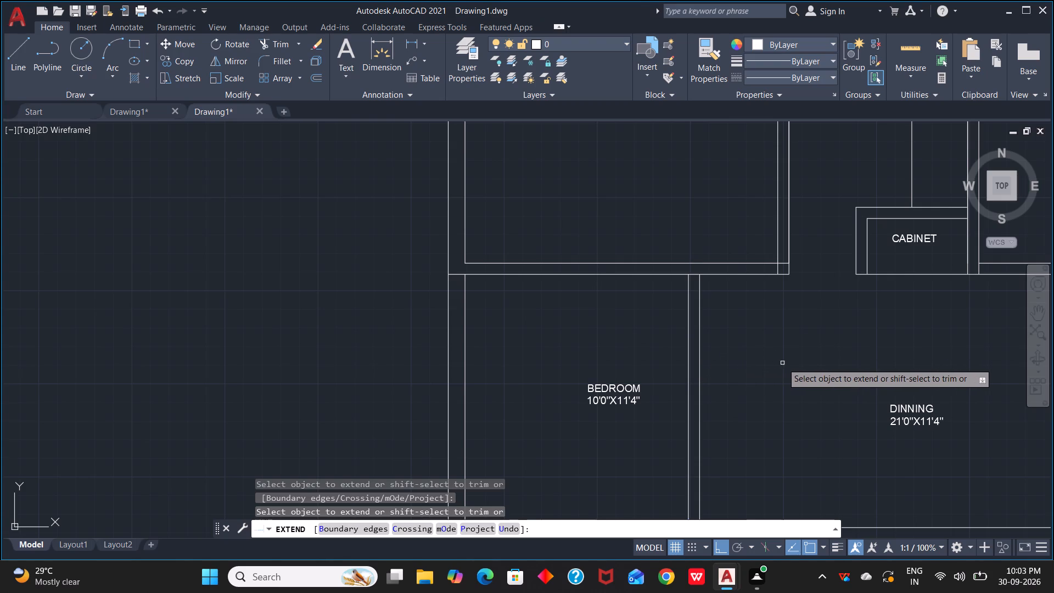
{"action": "key", "text": "Escape"}
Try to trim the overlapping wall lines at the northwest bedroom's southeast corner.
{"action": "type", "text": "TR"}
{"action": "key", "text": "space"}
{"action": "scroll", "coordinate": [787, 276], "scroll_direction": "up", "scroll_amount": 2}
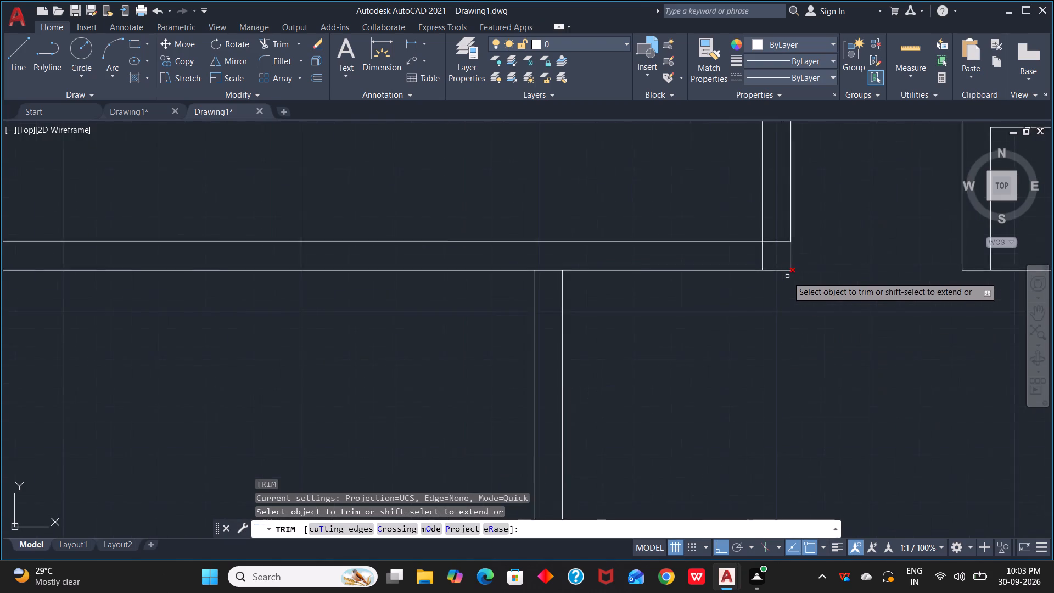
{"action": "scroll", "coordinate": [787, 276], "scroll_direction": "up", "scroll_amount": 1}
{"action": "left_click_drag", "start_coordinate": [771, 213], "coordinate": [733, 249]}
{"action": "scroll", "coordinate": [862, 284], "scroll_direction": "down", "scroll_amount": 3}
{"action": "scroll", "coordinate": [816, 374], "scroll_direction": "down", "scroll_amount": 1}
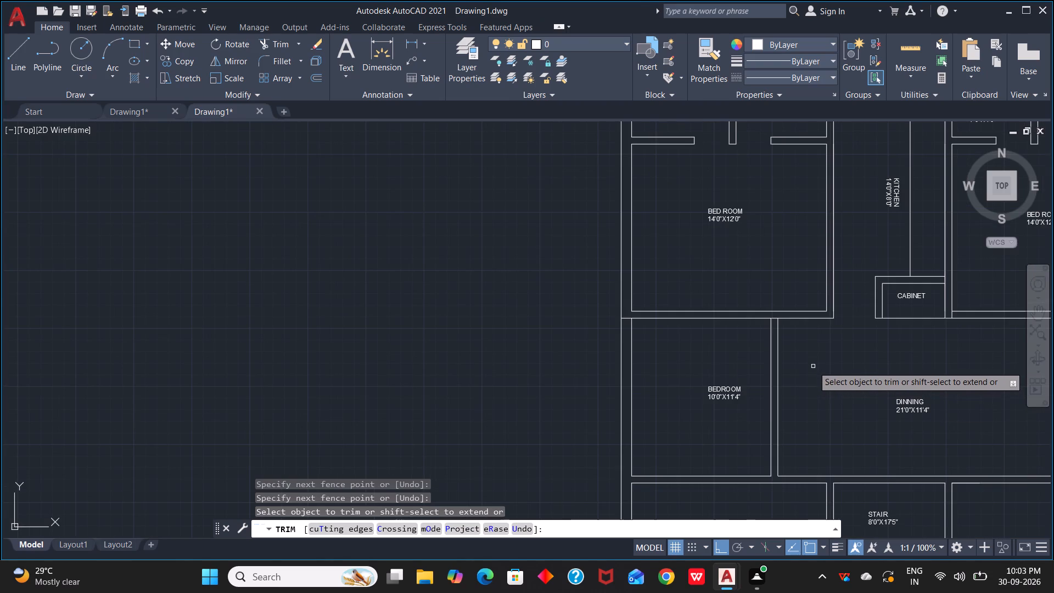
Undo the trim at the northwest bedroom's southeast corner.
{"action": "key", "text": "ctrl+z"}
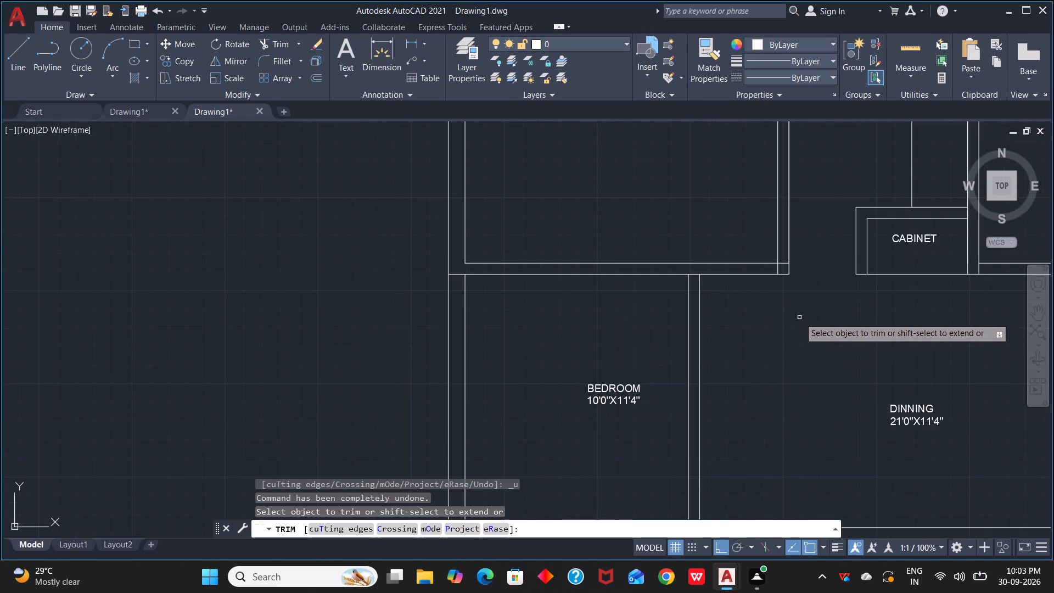
Trim the short piece of the northwest bedroom's inner south line that crosses the east wall.
{"action": "scroll", "coordinate": [797, 305], "scroll_direction": "up", "scroll_amount": 2}
{"action": "middle_click_drag", "start_coordinate": [776, 298], "coordinate": [894, 443]}
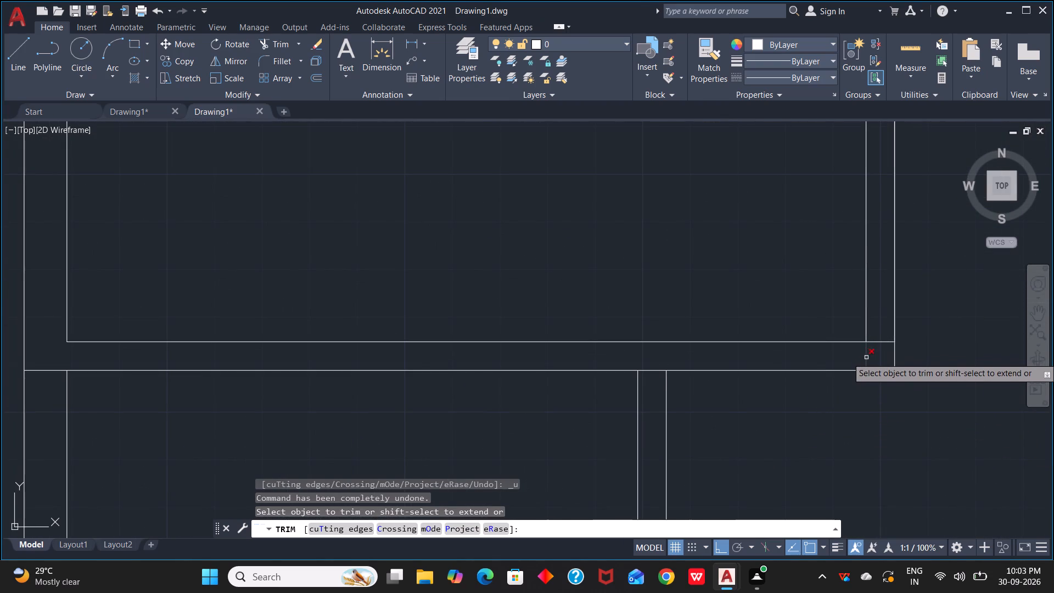
{"action": "left_click", "coordinate": [880, 341]}
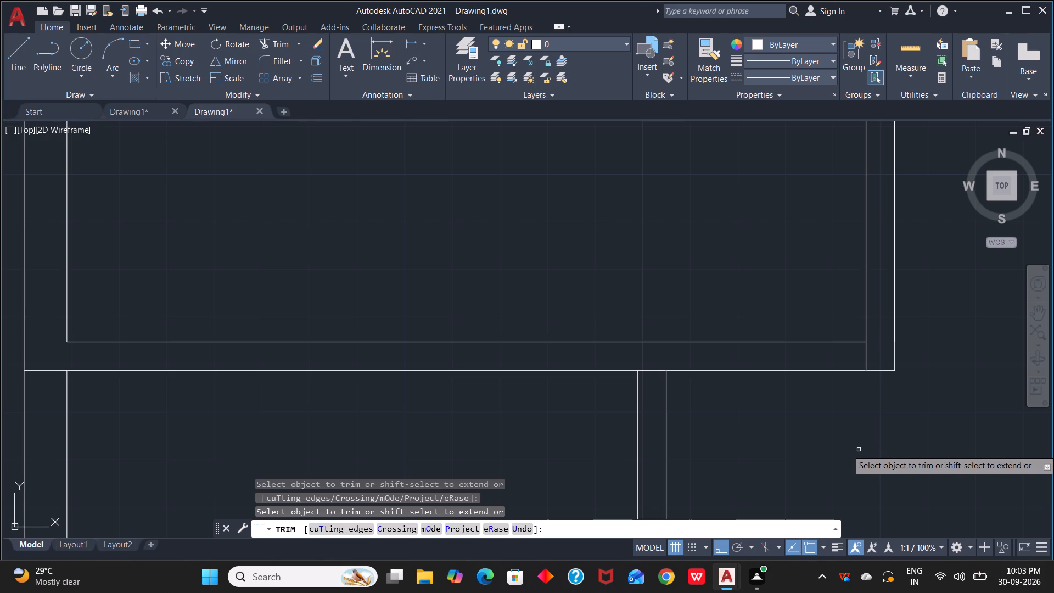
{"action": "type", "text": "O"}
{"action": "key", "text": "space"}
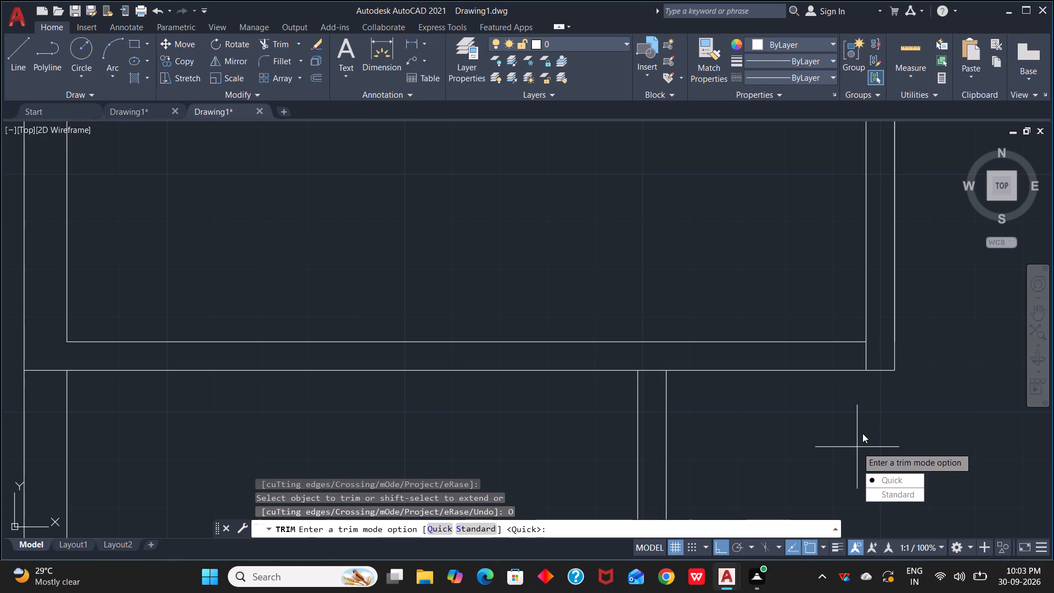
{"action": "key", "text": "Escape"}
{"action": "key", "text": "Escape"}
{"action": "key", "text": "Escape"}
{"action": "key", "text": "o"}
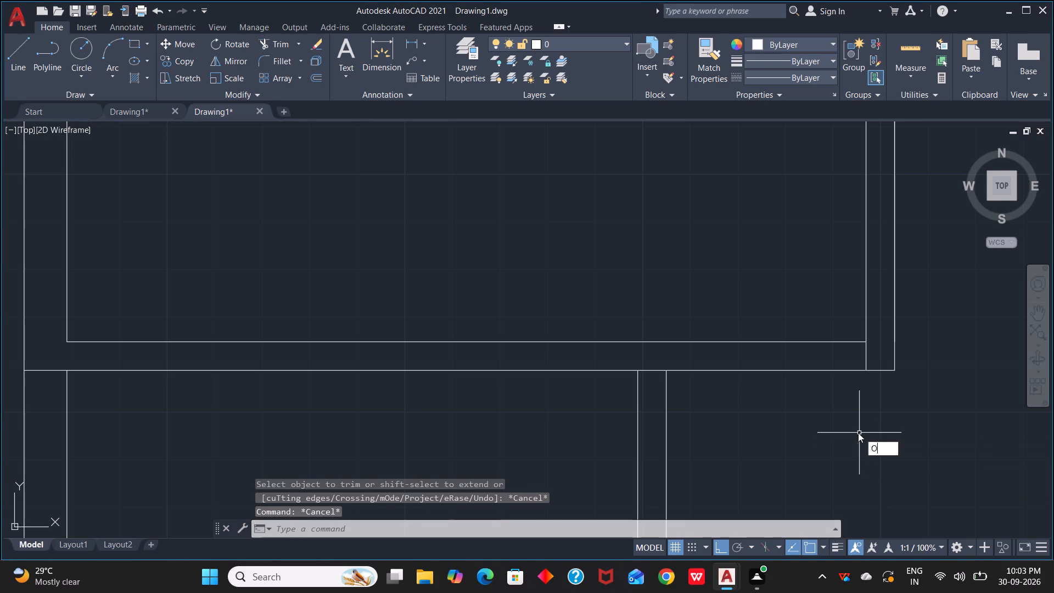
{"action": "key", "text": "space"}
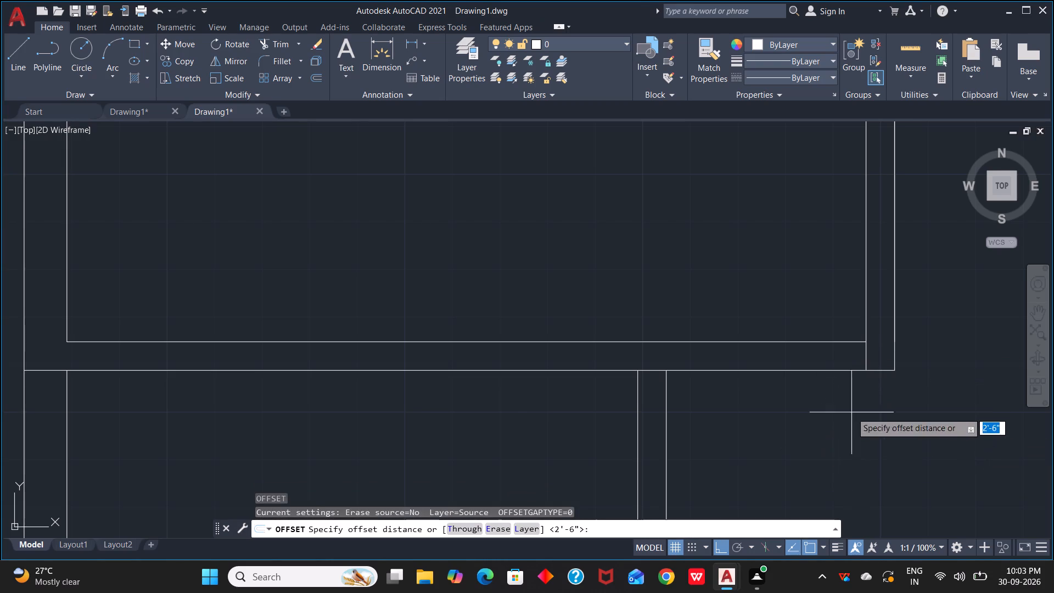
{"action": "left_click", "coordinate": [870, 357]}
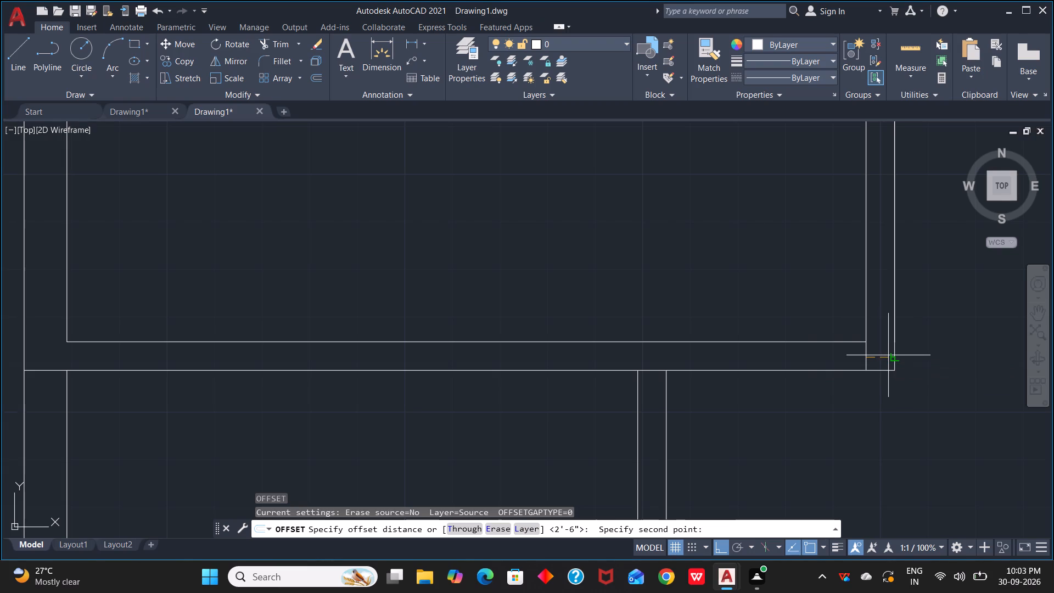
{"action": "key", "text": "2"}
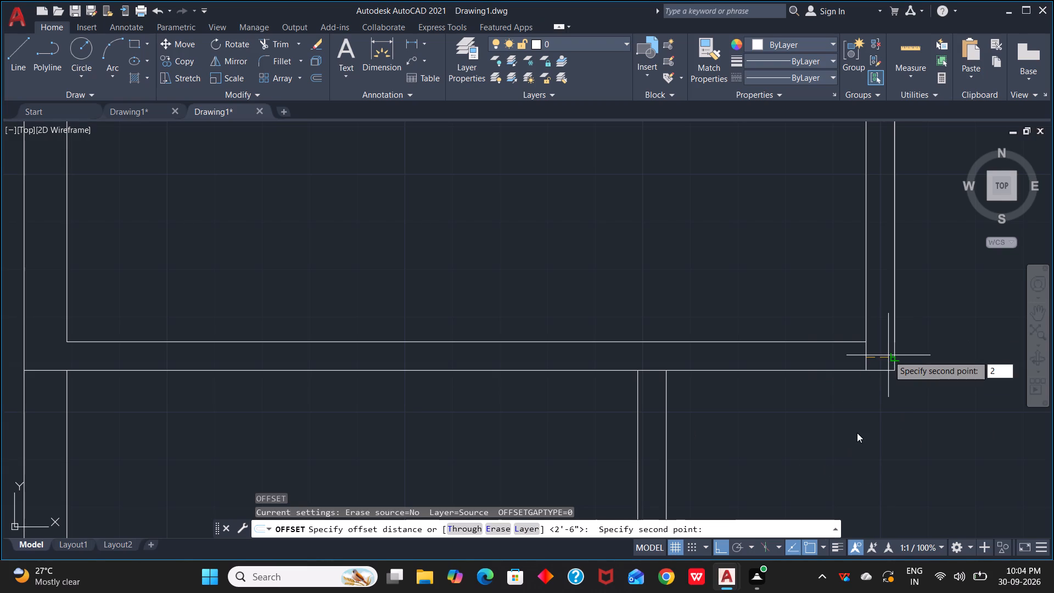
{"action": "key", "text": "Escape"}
Offset the northwest bedroom's inner east wall line 3' west, into the room, across its south wall.
{"action": "type", "text": "O"}
{"action": "key", "text": "space"}
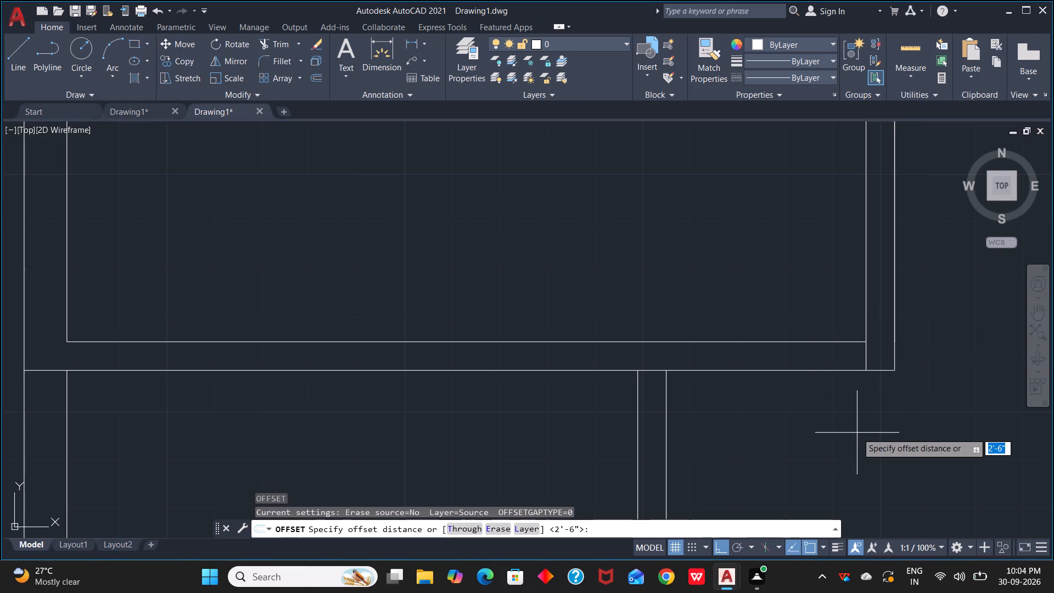
{"action": "key", "text": "3"}
{"action": "type", "text": "'"}
{"action": "key", "text": "space"}
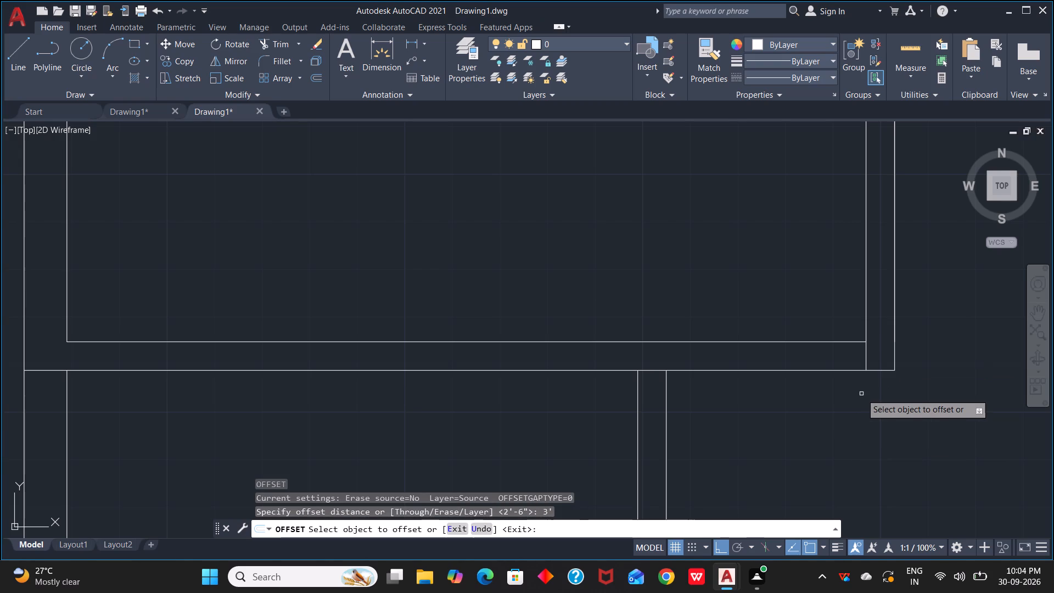
{"action": "left_click", "coordinate": [865, 357]}
{"action": "left_click", "coordinate": [808, 366]}
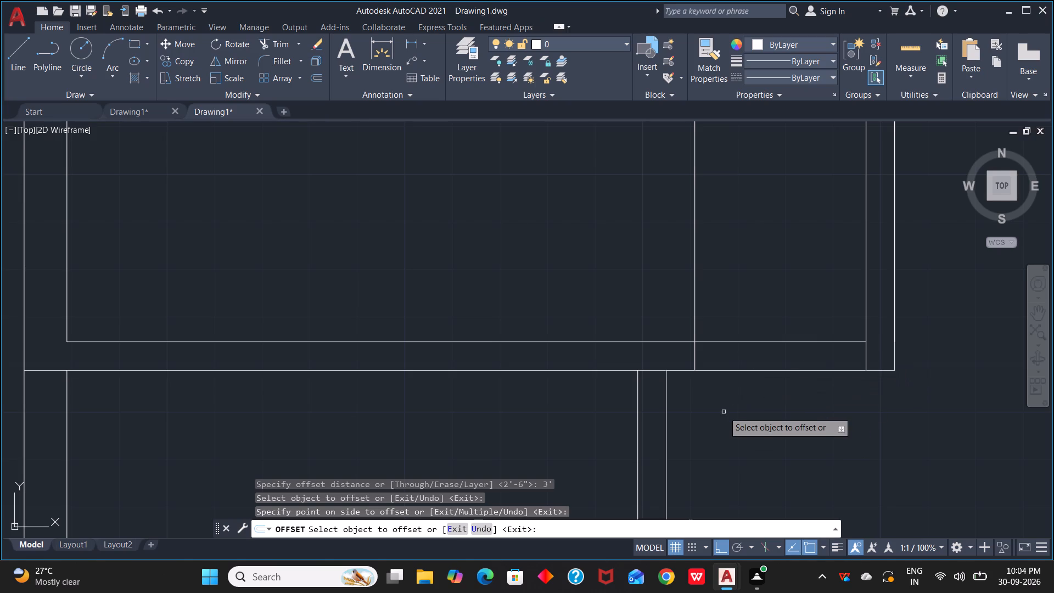
Trim the south wall lines and excess offset line to cut a 3' door opening at the northwest bedroom's southeast corner.
{"action": "type", "text": "TR"}
{"action": "key", "text": "space"}
{"action": "left_click_drag", "start_coordinate": [663, 289], "coordinate": [742, 332]}
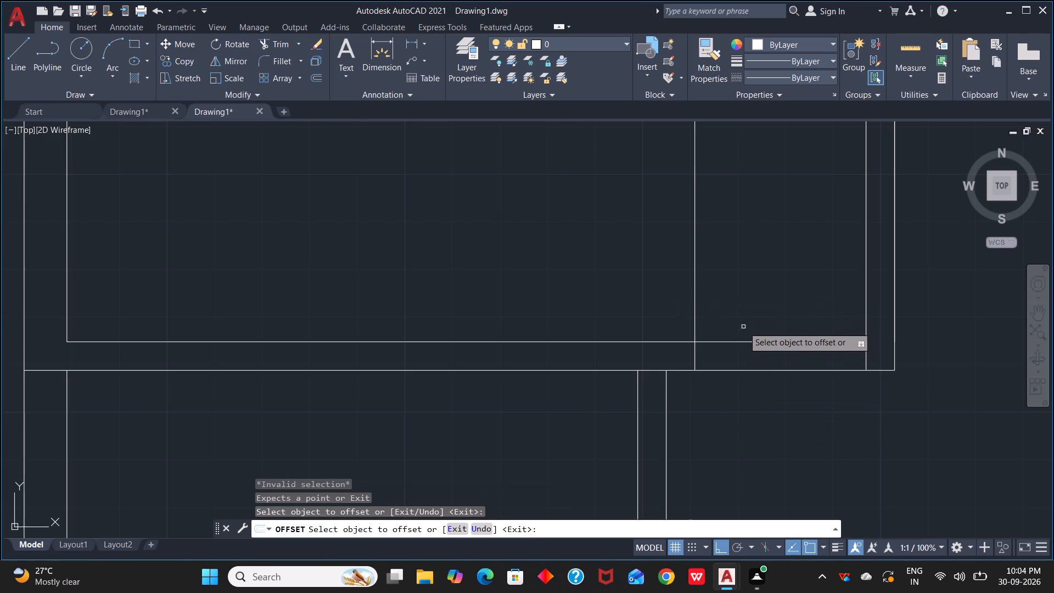
{"action": "key", "text": "Escape"}
{"action": "type", "text": "TR"}
{"action": "key", "text": "space"}
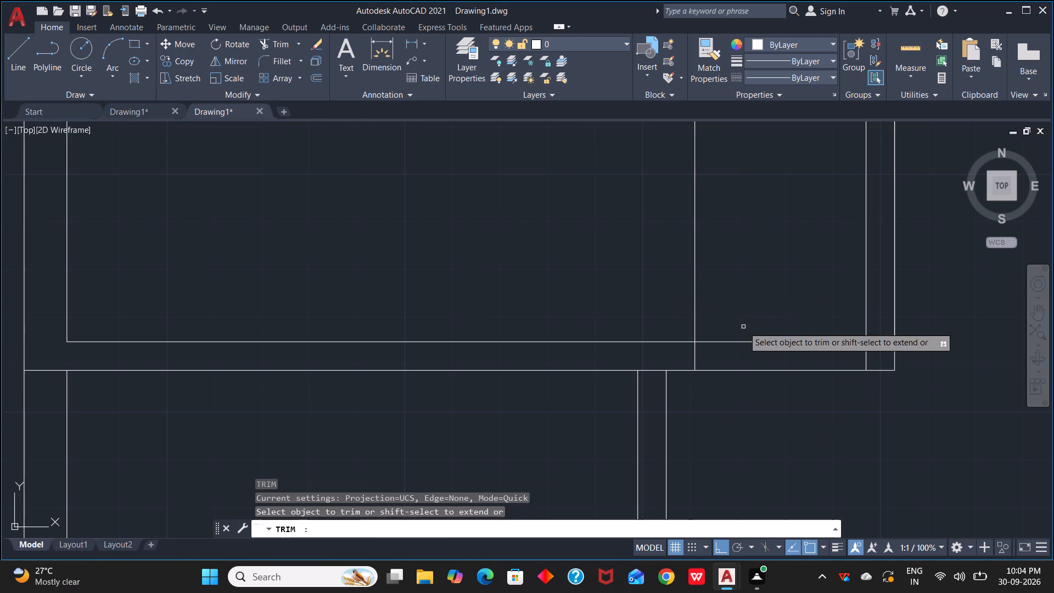
{"action": "left_click_drag", "start_coordinate": [666, 284], "coordinate": [765, 399]}
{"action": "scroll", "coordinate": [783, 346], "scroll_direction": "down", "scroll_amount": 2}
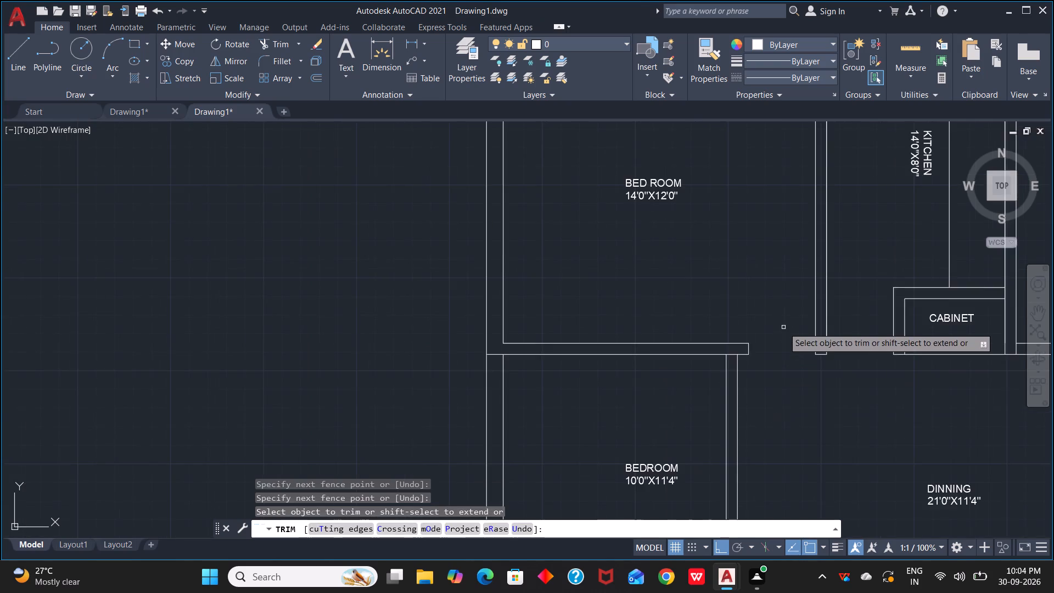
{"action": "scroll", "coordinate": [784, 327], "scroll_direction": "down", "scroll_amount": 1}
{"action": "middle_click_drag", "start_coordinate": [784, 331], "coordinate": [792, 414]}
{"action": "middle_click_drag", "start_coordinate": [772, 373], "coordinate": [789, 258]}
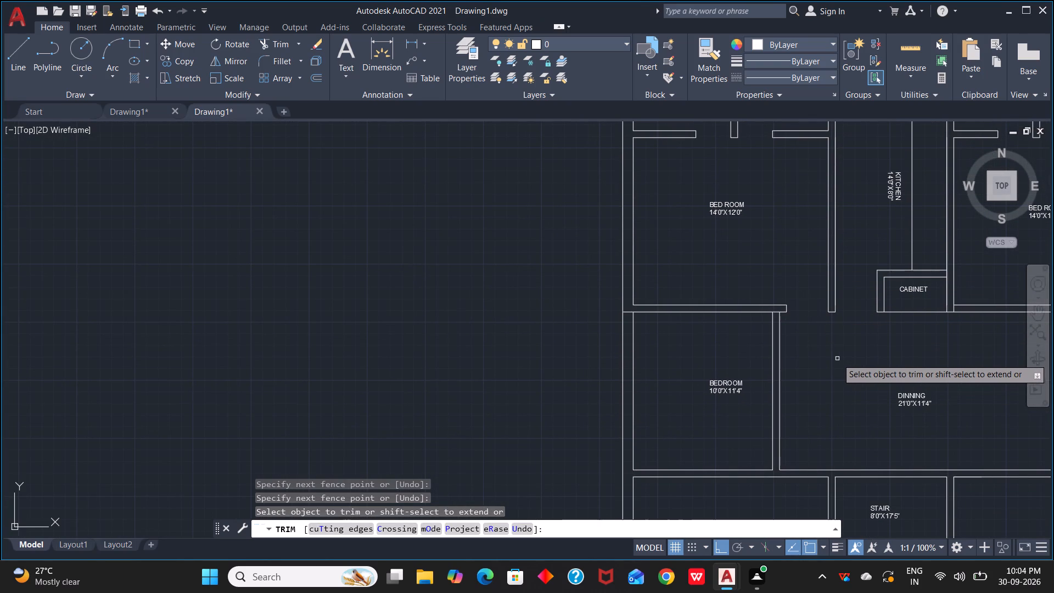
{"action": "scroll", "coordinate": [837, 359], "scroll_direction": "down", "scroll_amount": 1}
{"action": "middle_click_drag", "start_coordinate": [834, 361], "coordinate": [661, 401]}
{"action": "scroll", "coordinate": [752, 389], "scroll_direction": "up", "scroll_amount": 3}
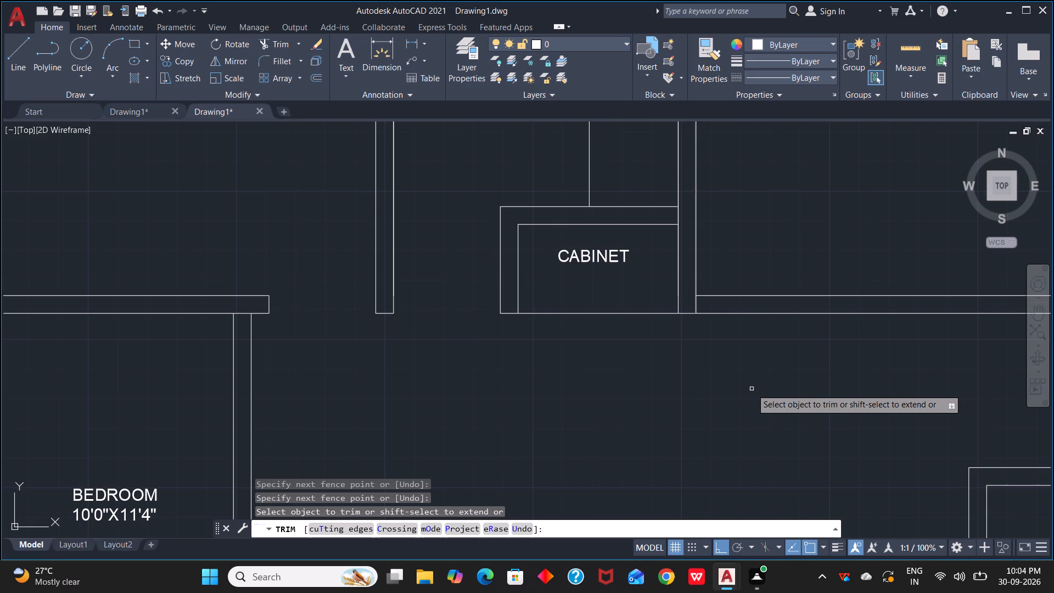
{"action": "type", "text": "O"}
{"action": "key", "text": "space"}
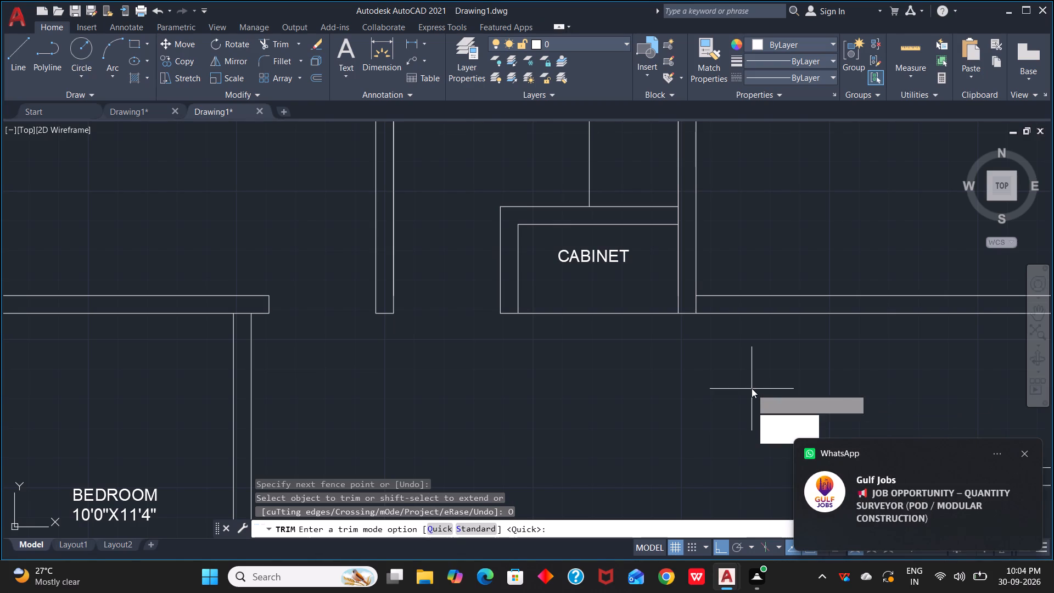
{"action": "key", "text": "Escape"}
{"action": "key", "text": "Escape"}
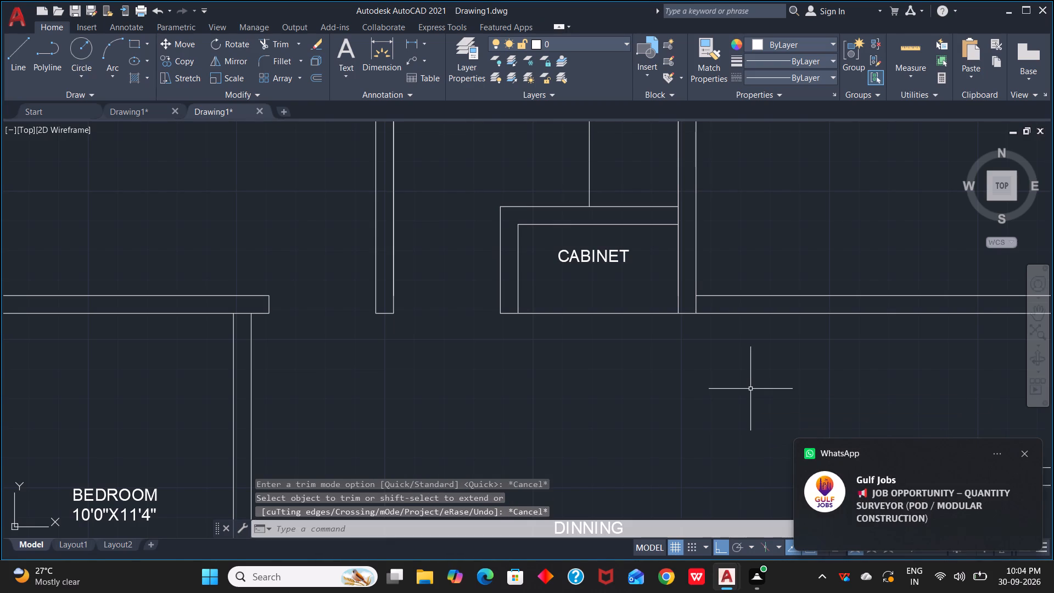
Offset the northeast bedroom's inner west wall line, beside the cabinet, 3' east across its south wall.
{"action": "type", "text": "O"}
{"action": "key", "text": "space"}
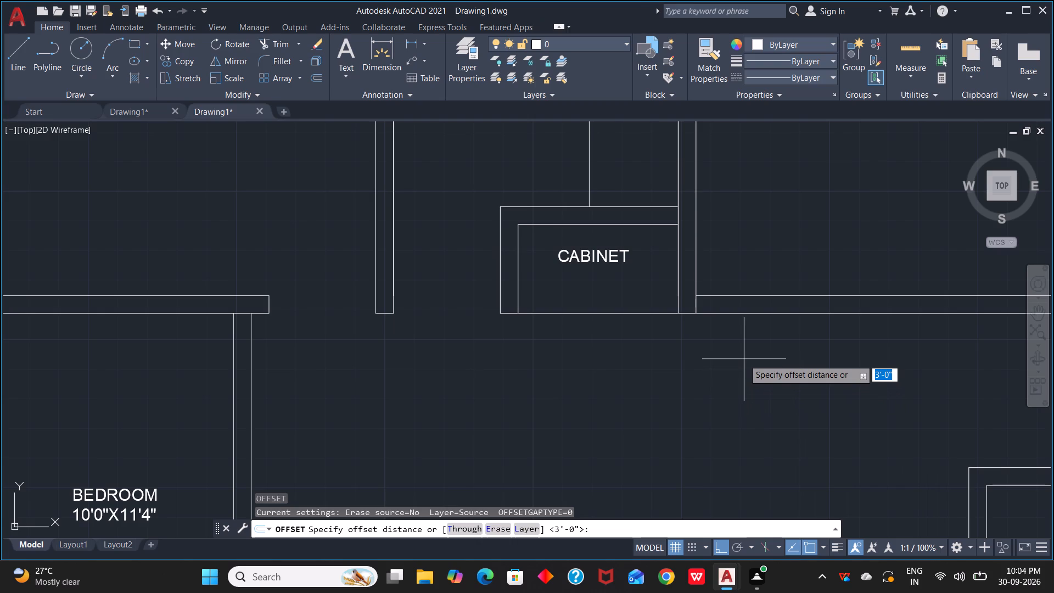
{"action": "type", "text": "3'"}
{"action": "key", "text": "Return"}
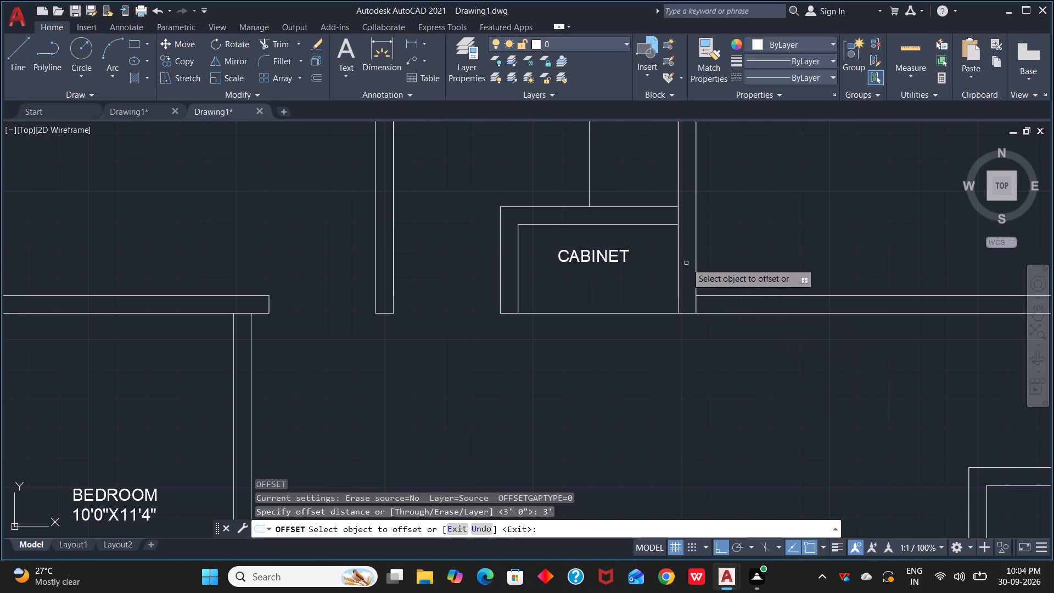
{"action": "left_click", "coordinate": [697, 263]}
{"action": "left_click", "coordinate": [762, 264]}
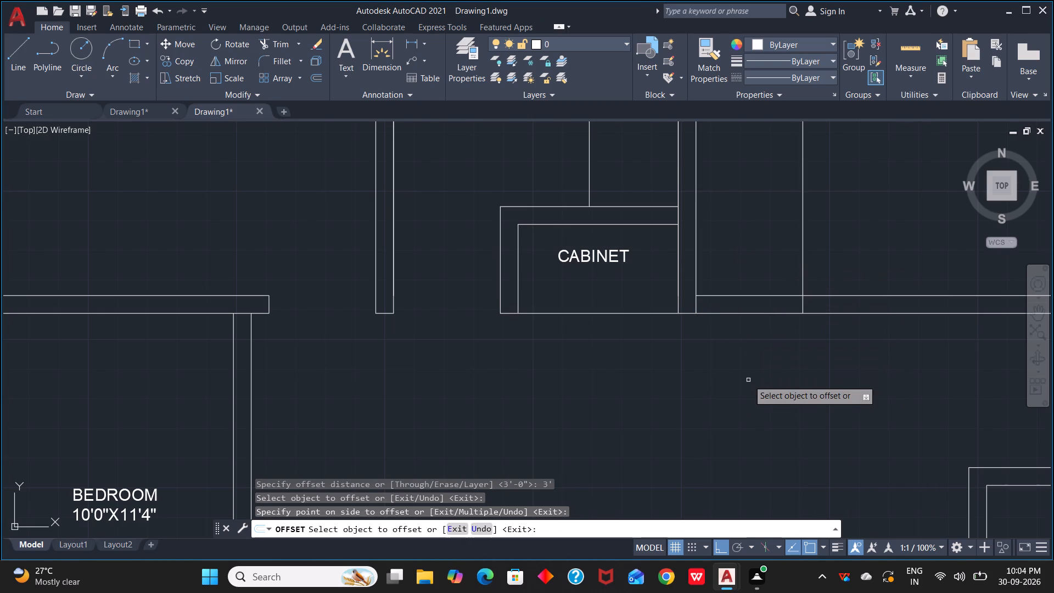
Trim the south wall lines and excess offset line to cut a 3' door opening at the northeast bedroom's southwest corner.
{"action": "type", "text": "TR"}
{"action": "key", "text": "space"}
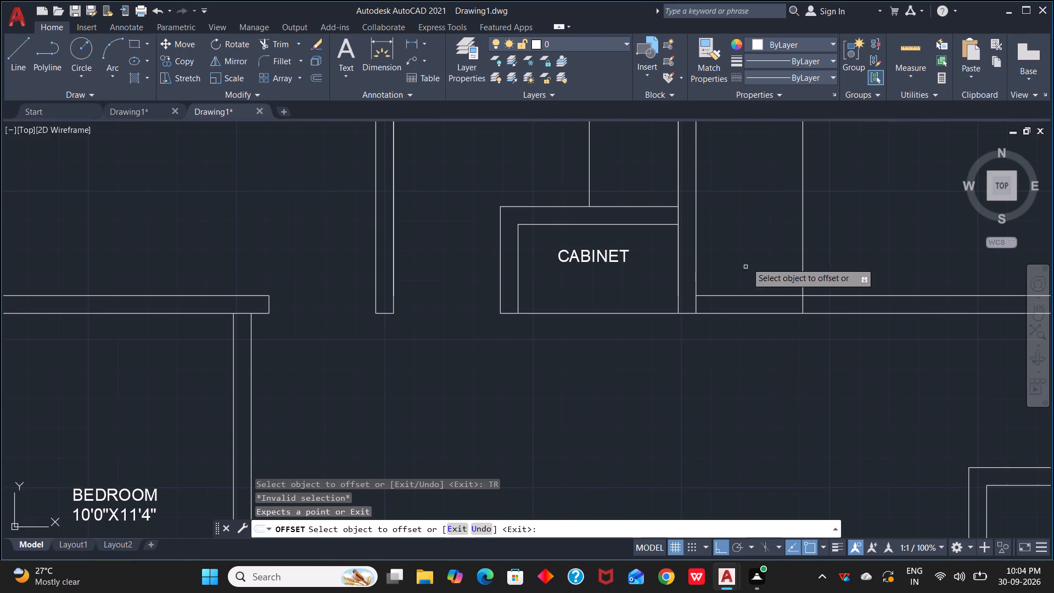
{"action": "left_click_drag", "start_coordinate": [750, 244], "coordinate": [747, 346]}
{"action": "key", "text": "Escape"}
{"action": "type", "text": "TR"}
{"action": "key", "text": "space"}
{"action": "left_click_drag", "start_coordinate": [750, 259], "coordinate": [750, 359]}
{"action": "left_click_drag", "start_coordinate": [781, 256], "coordinate": [840, 256]}
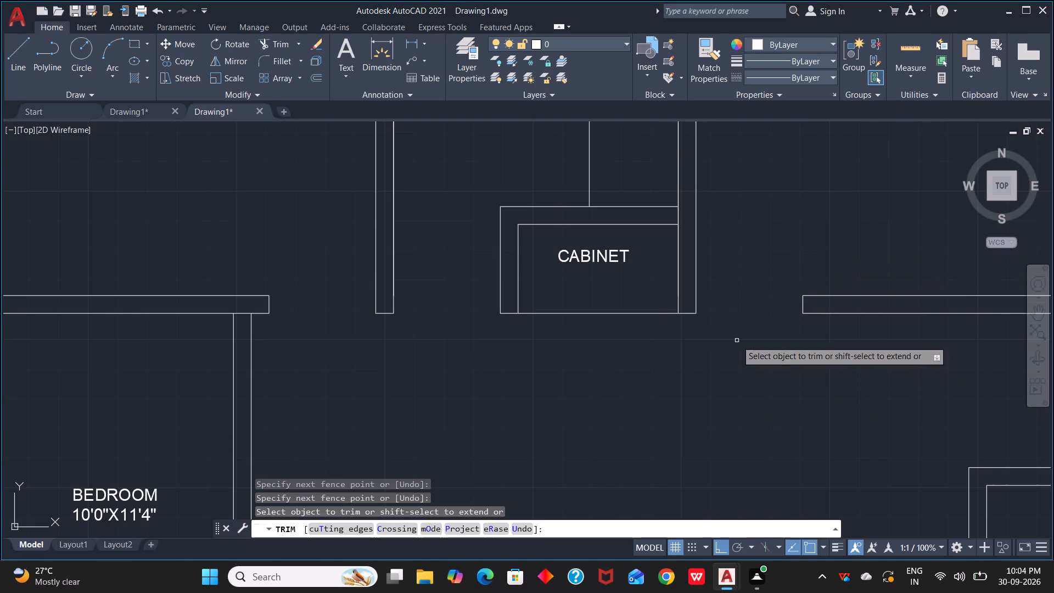
Offset the lower line of the wall above the 10'0"X11'4" bedroom 3' south, across the bedroom's east wall.
{"action": "scroll", "coordinate": [729, 349], "scroll_direction": "down", "scroll_amount": 2}
{"action": "scroll", "coordinate": [740, 373], "scroll_direction": "up", "scroll_amount": 1}
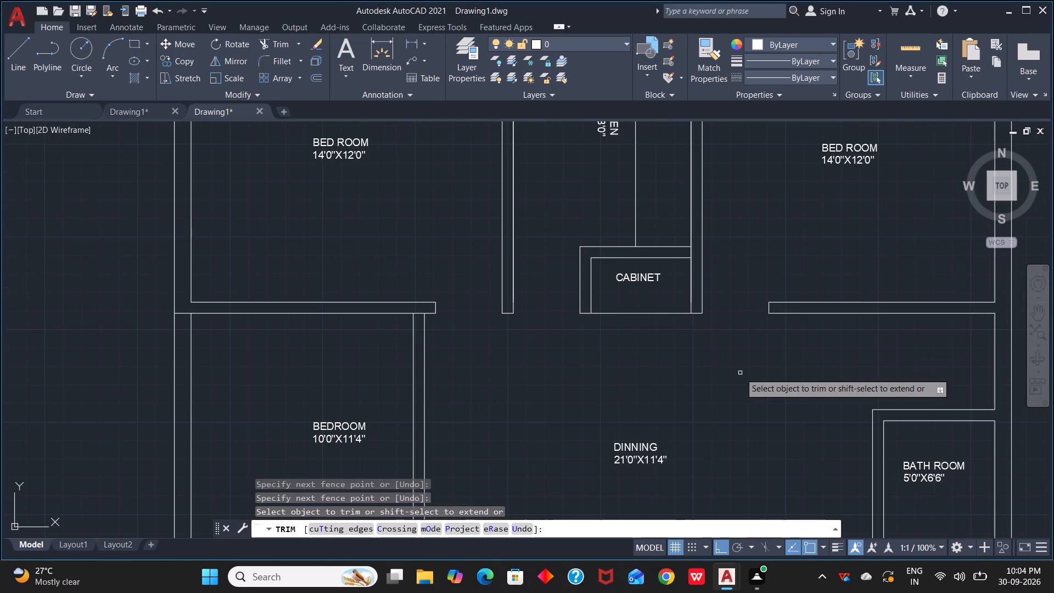
{"action": "scroll", "coordinate": [740, 373], "scroll_direction": "down", "scroll_amount": 1}
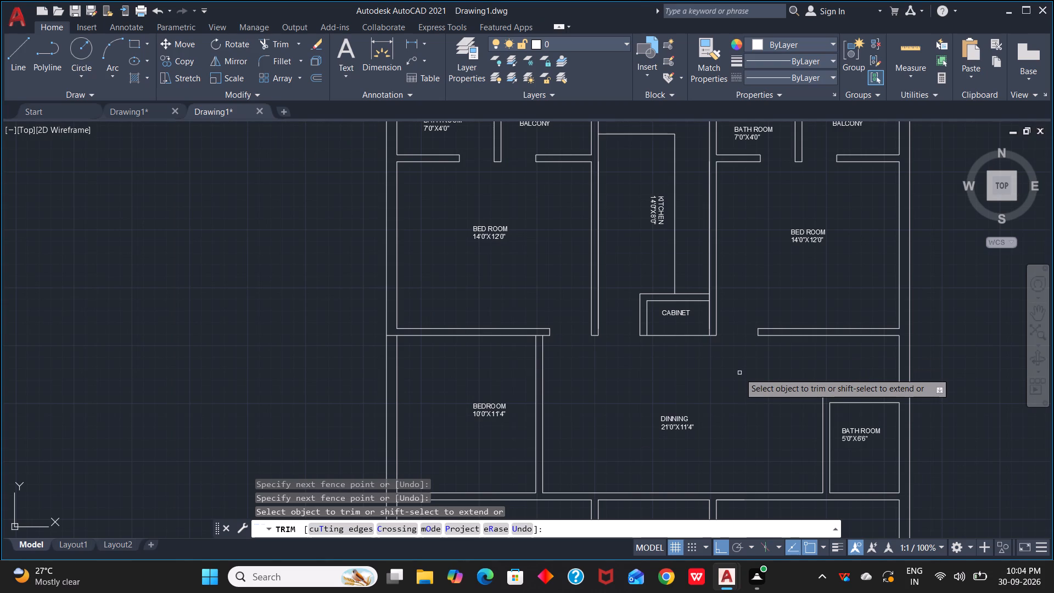
{"action": "scroll", "coordinate": [739, 373], "scroll_direction": "down", "scroll_amount": 1}
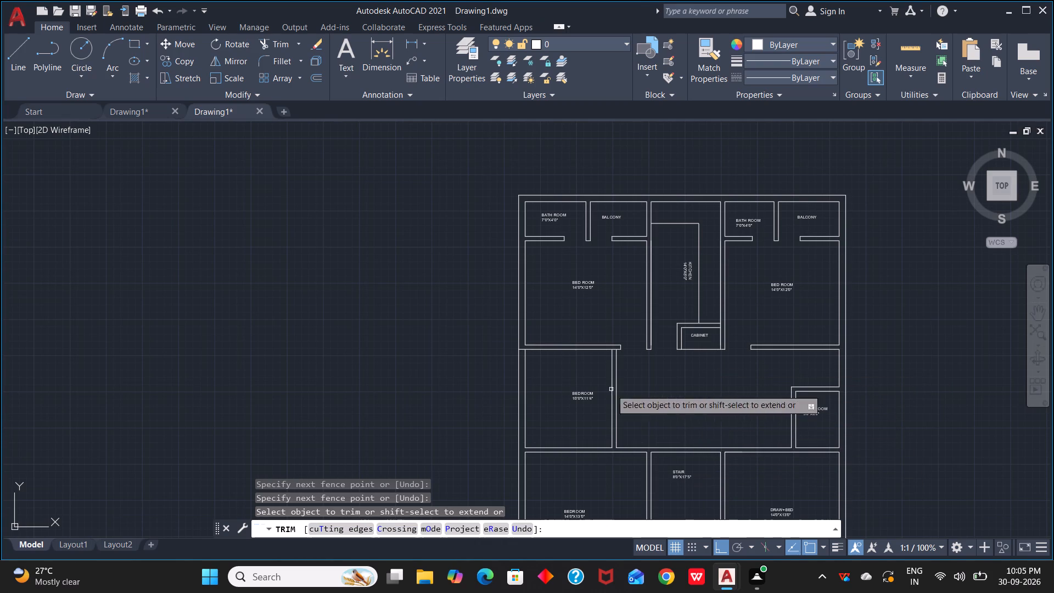
{"action": "scroll", "coordinate": [612, 355], "scroll_direction": "up", "scroll_amount": 2}
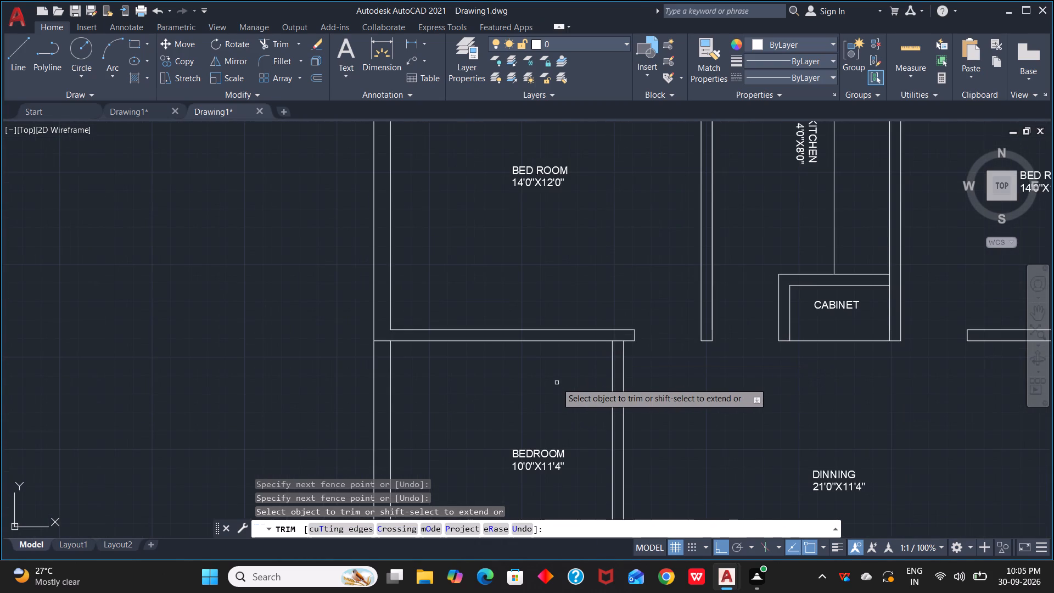
{"action": "key", "text": "Escape"}
{"action": "type", "text": "O"}
{"action": "key", "text": "space"}
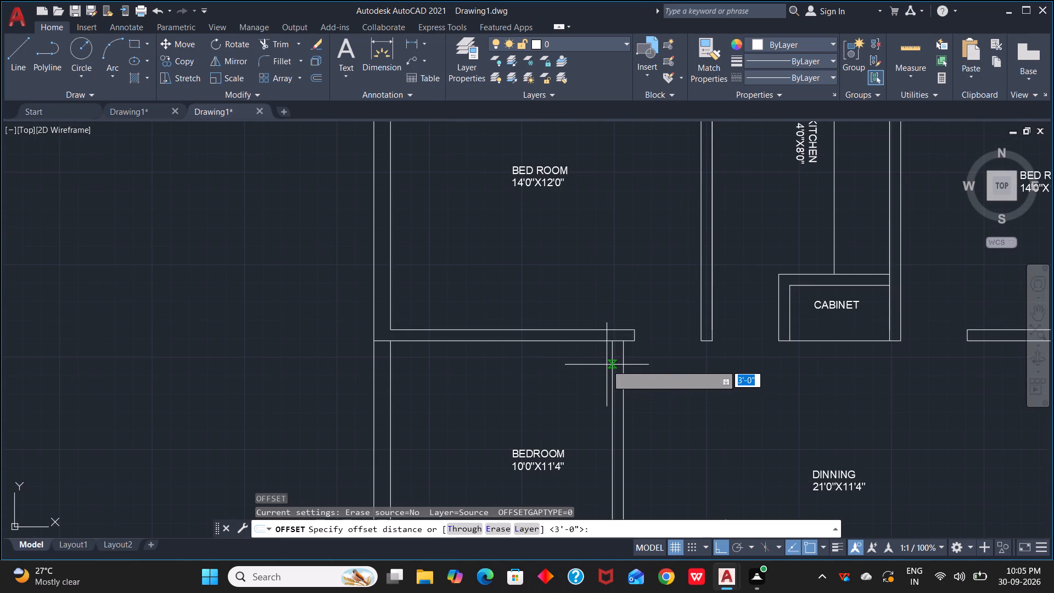
{"action": "key", "text": "space"}
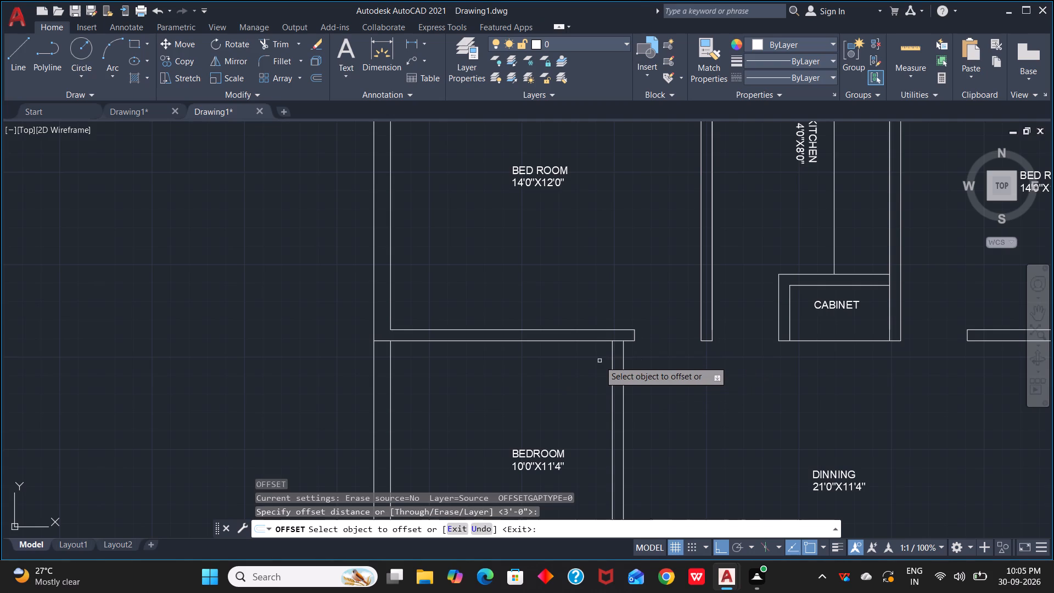
{"action": "left_click", "coordinate": [619, 342]}
{"action": "left_click", "coordinate": [614, 374]}
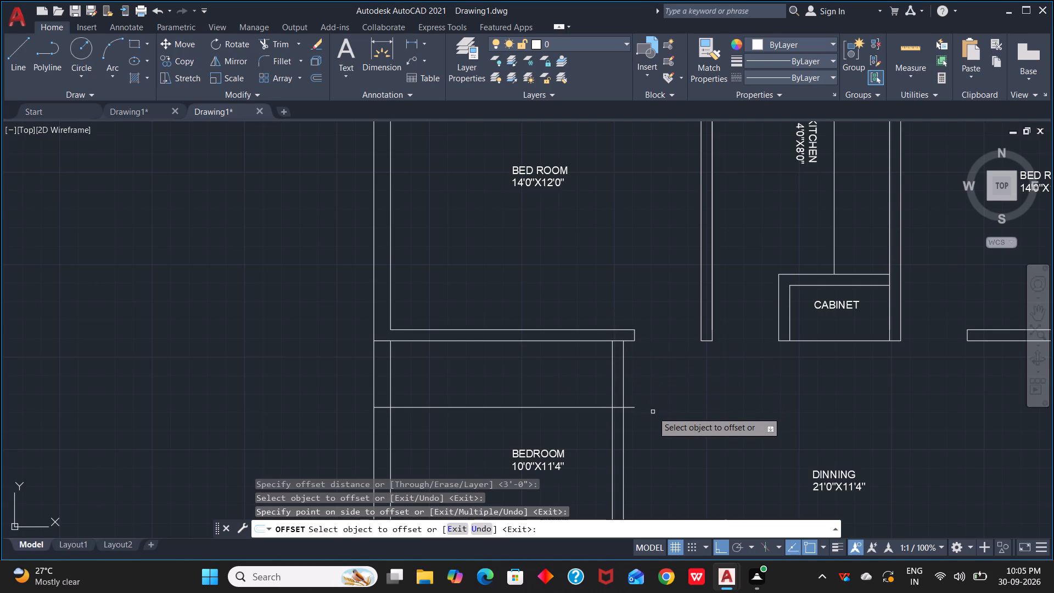
Trim a 3' door opening at the north end of the 10'0"X11'4" bedroom's east wall and remove the excess offset line pieces.
{"action": "key", "text": "t"}
{"action": "type", "text": "R"}
{"action": "key", "text": "space"}
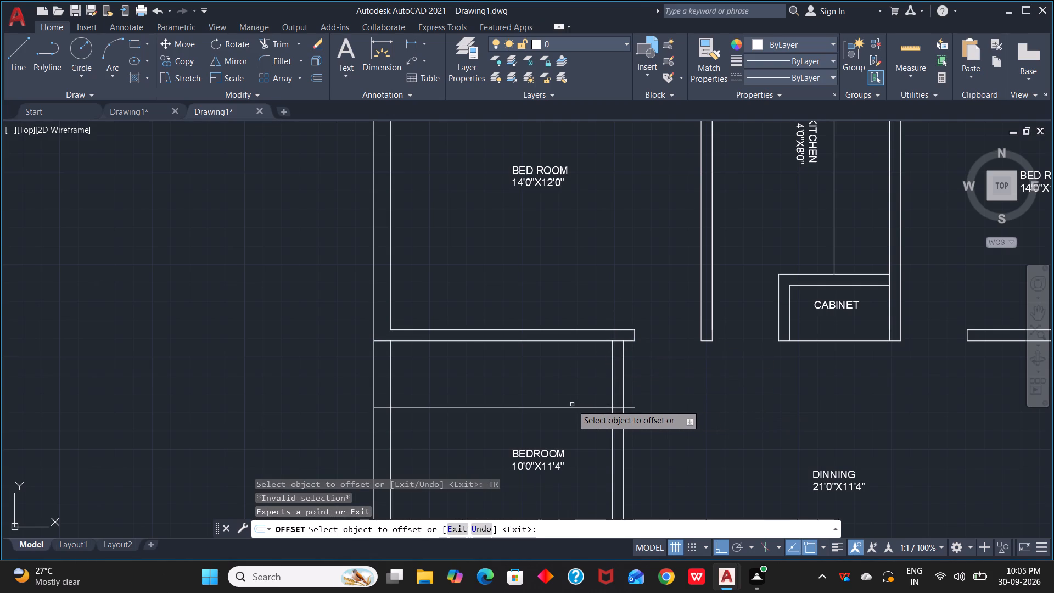
{"action": "key", "text": "Escape"}
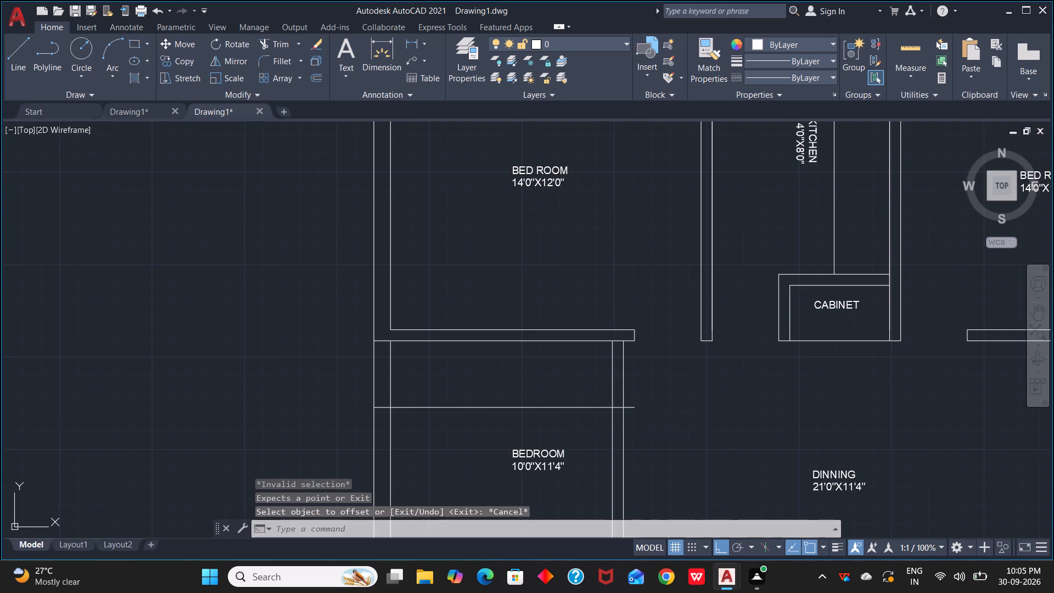
{"action": "key", "text": "Escape"}
{"action": "key", "text": "t"}
{"action": "type", "text": "R"}
{"action": "key", "text": "space"}
{"action": "left_click_drag", "start_coordinate": [581, 396], "coordinate": [583, 442]}
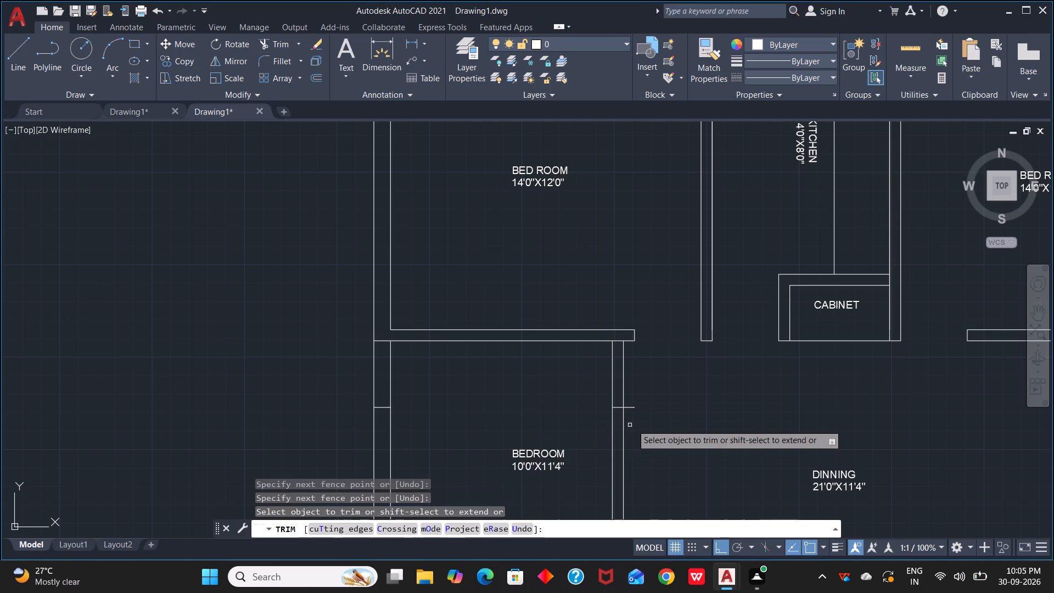
{"action": "left_click_drag", "start_coordinate": [631, 415], "coordinate": [601, 390]}
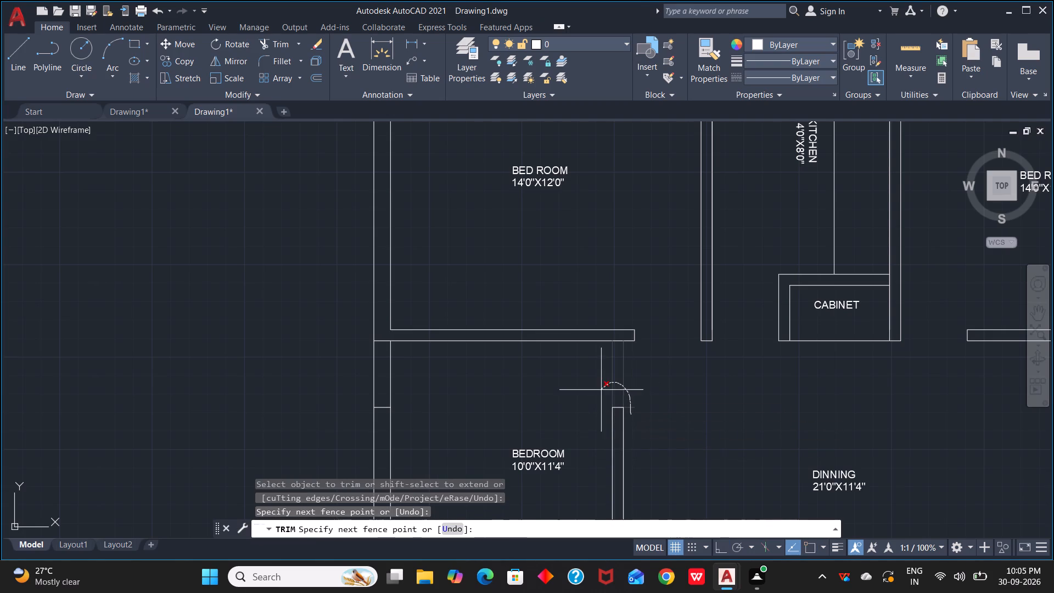
{"action": "left_click_drag", "start_coordinate": [601, 390], "coordinate": [596, 401]}
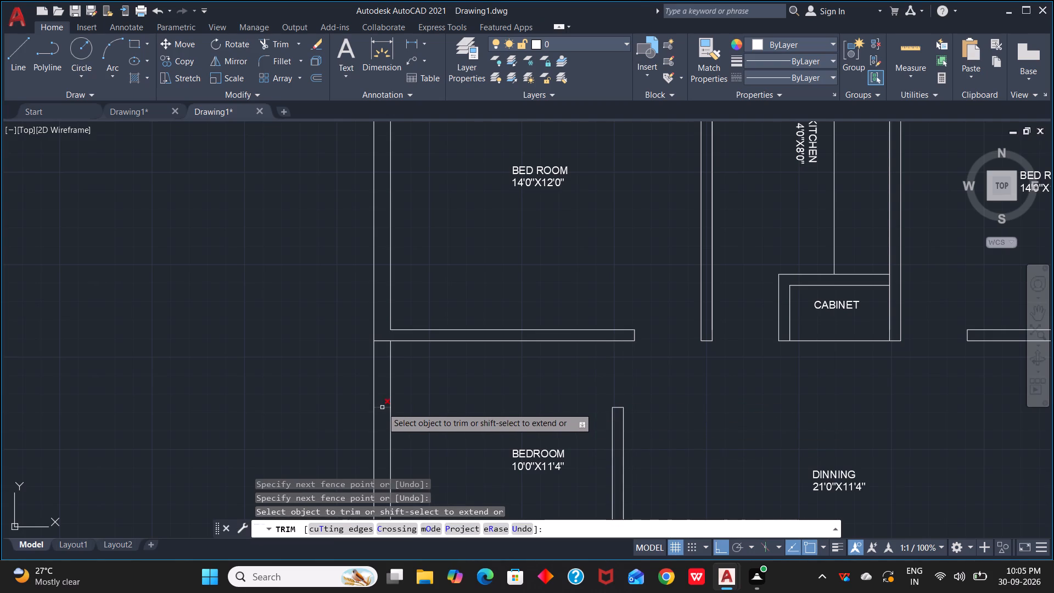
{"action": "left_click", "coordinate": [382, 407]}
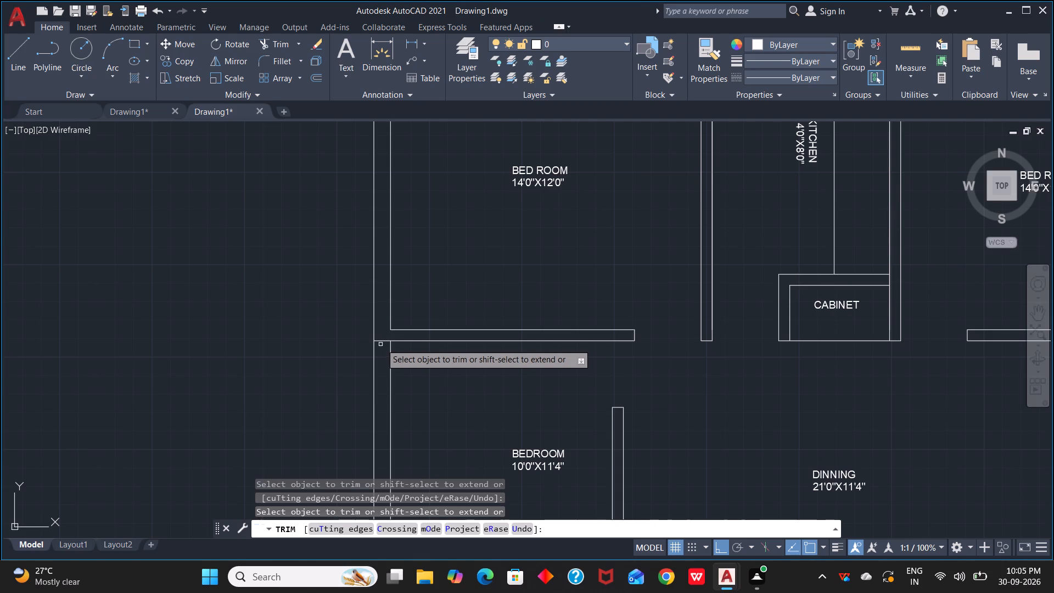
Trim the leftover line crossing the west outer wall between the northwest bedroom and the 10'0"X11'4" bedroom.
{"action": "left_click", "coordinate": [386, 341]}
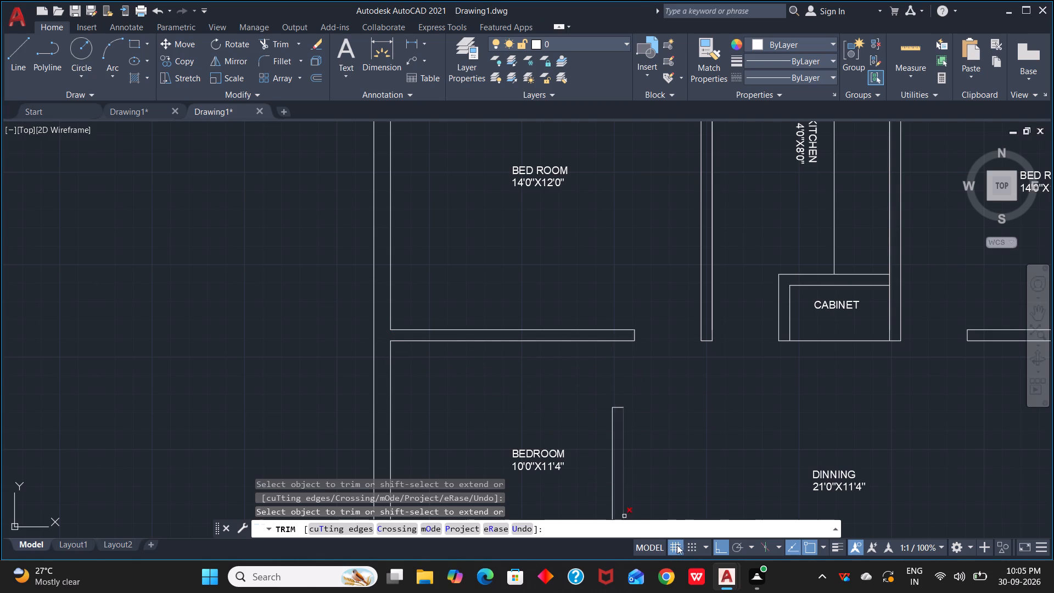
Extend the 14'0"X13'0" bedroom's inner east wall line north to the dining room's south wall line.
{"action": "scroll", "coordinate": [595, 472], "scroll_direction": "down", "scroll_amount": 2}
{"action": "middle_click_drag", "start_coordinate": [674, 480], "coordinate": [674, 407]}
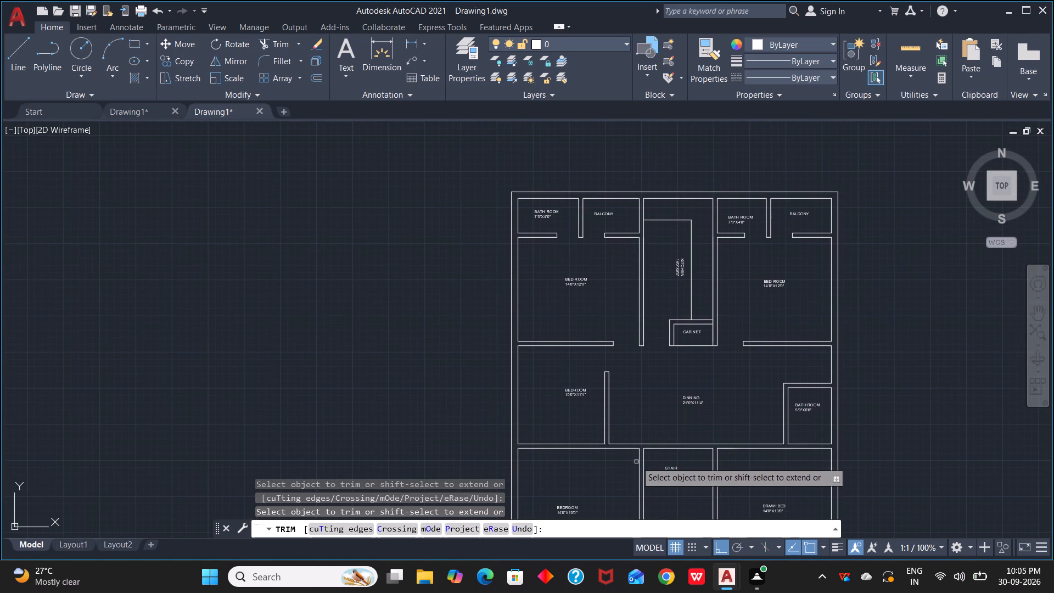
{"action": "scroll", "coordinate": [634, 457], "scroll_direction": "up", "scroll_amount": 3}
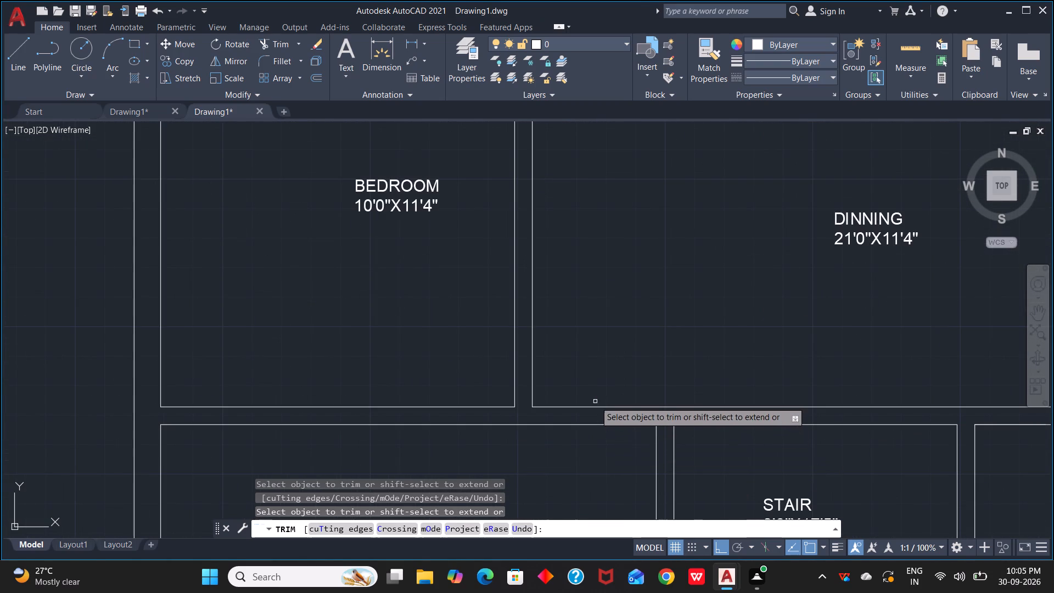
{"action": "key", "text": "e"}
{"action": "key", "text": "x"}
{"action": "key", "text": "space"}
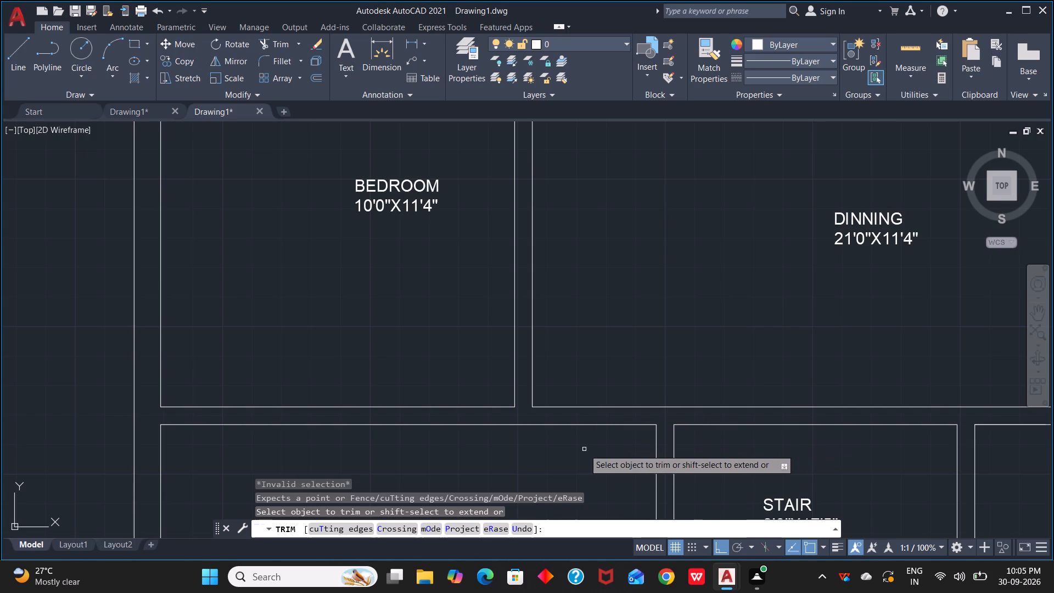
{"action": "key", "text": "Escape"}
{"action": "key", "text": "Escape"}
{"action": "type", "text": "EX"}
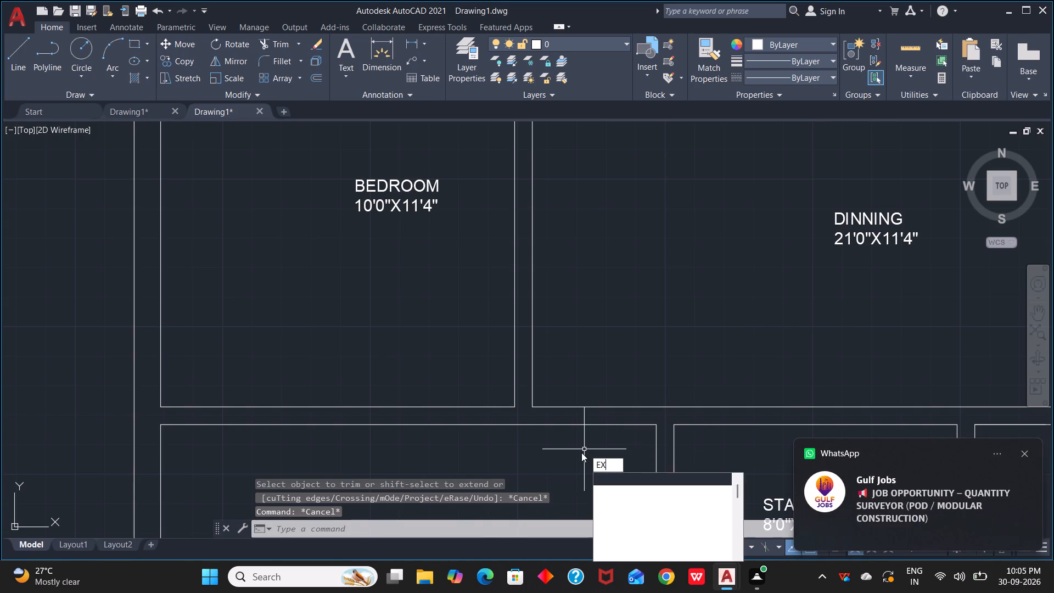
{"action": "key", "text": "space"}
{"action": "left_click", "coordinate": [655, 434]}
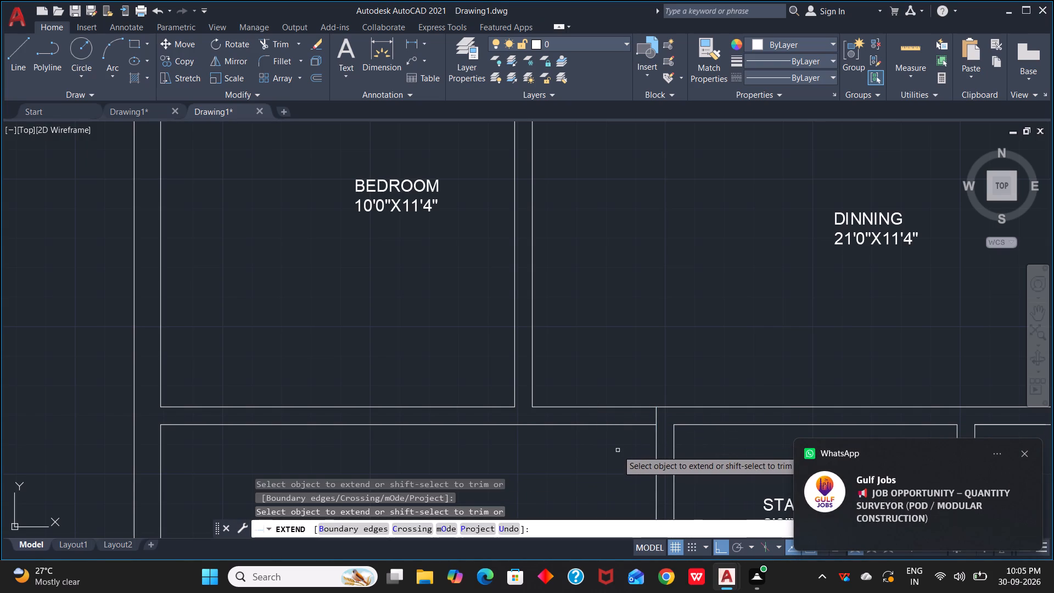
Offset the 14'0"X13'0" bedroom's extended east wall line 3' west, across its north wall.
{"action": "key", "text": "o"}
{"action": "key", "text": "space"}
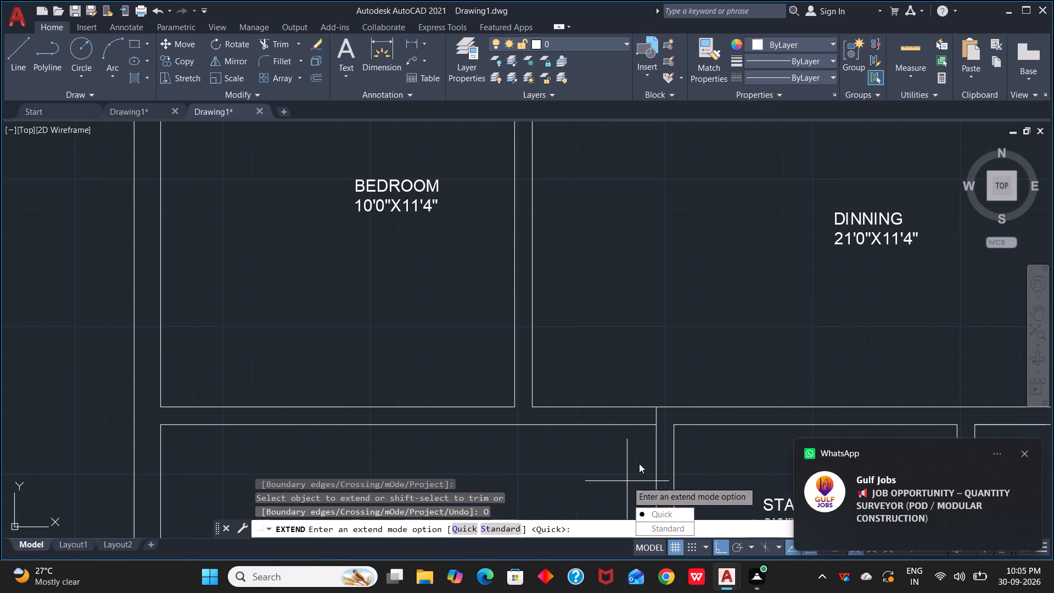
{"action": "key", "text": "Escape"}
{"action": "key", "text": "Escape"}
{"action": "key", "text": "o"}
{"action": "key", "text": "space"}
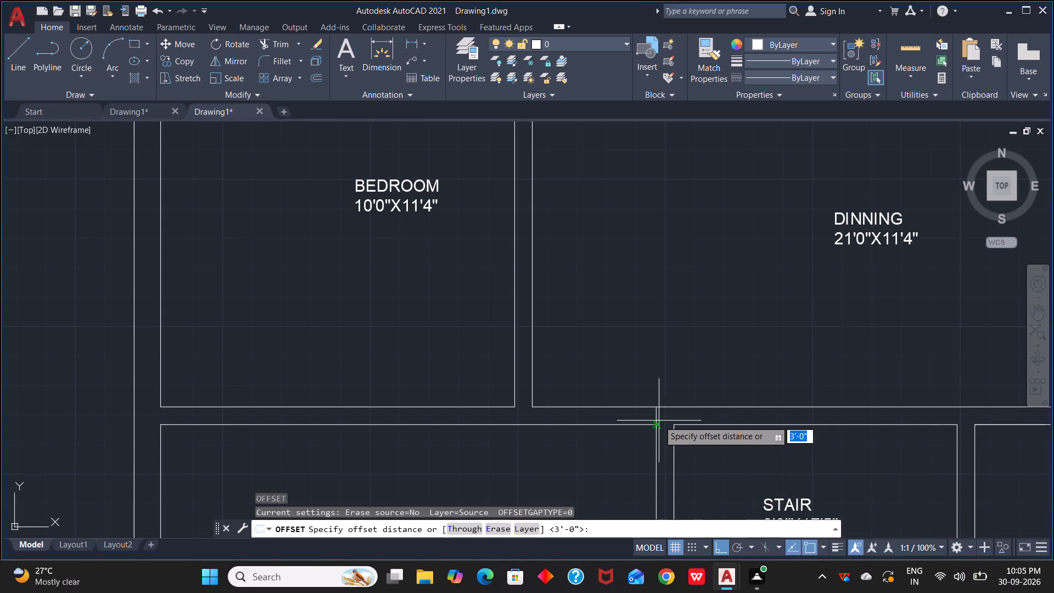
{"action": "key", "text": "space"}
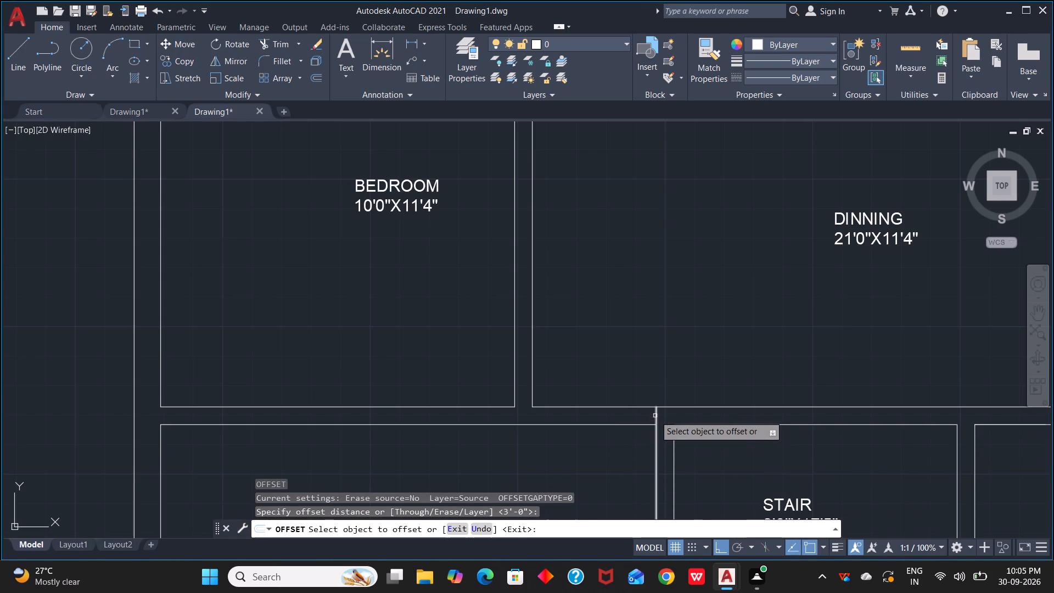
{"action": "left_click_drag", "start_coordinate": [655, 416], "coordinate": [648, 417]}
{"action": "left_click", "coordinate": [623, 417]}
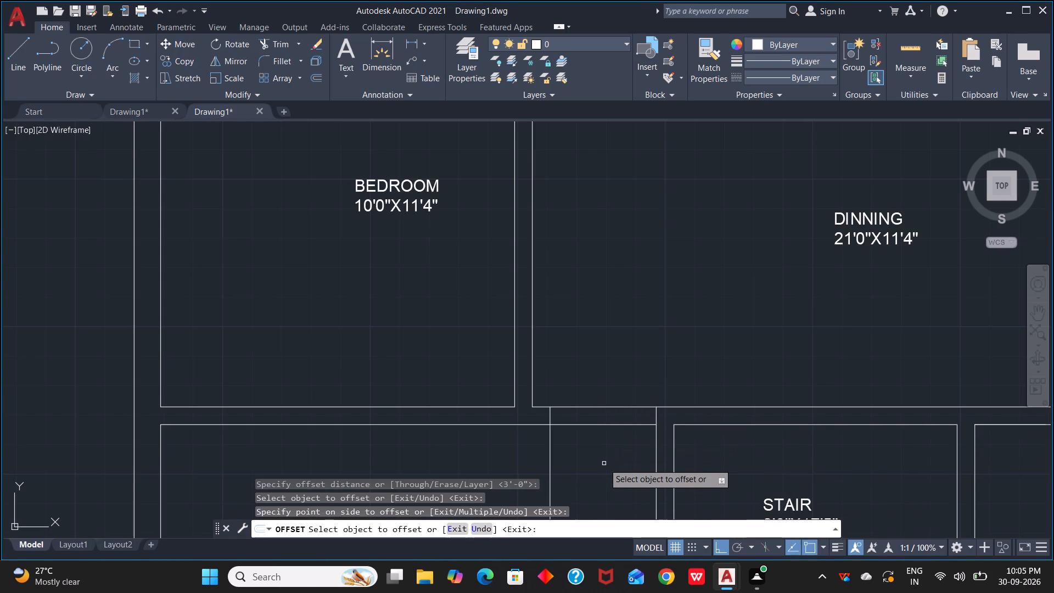
{"action": "key", "text": "Escape"}
Trim the north wall lines and excess offset line to cut a 3' door opening at the 14'0"X13'0" bedroom's northeast corner.
{"action": "type", "text": "TR"}
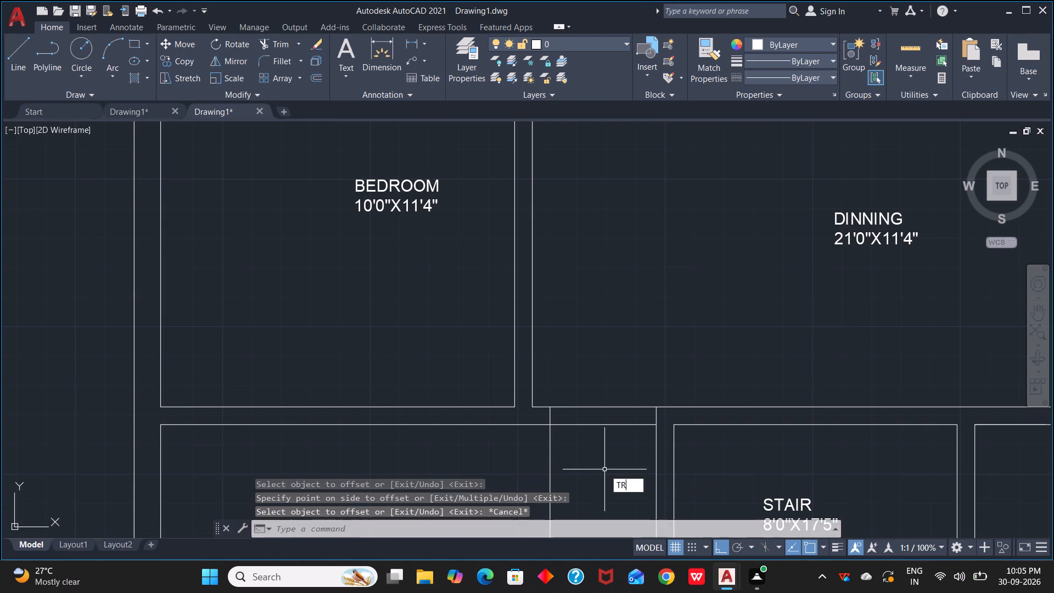
{"action": "key", "text": "space"}
{"action": "left_click_drag", "start_coordinate": [610, 439], "coordinate": [633, 366]}
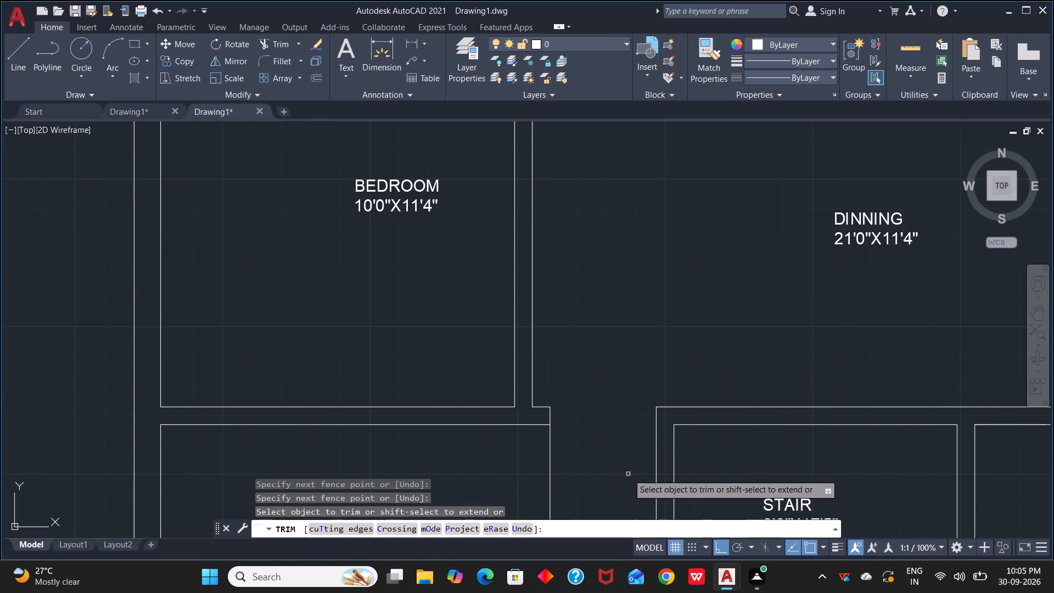
{"action": "left_click_drag", "start_coordinate": [590, 472], "coordinate": [508, 481]}
Extend both partition lines between the southwest balcony and bathroom north to the bedroom's south wall line.
{"action": "scroll", "coordinate": [558, 461], "scroll_direction": "down", "scroll_amount": 3}
{"action": "middle_click_drag", "start_coordinate": [564, 471], "coordinate": [592, 400]}
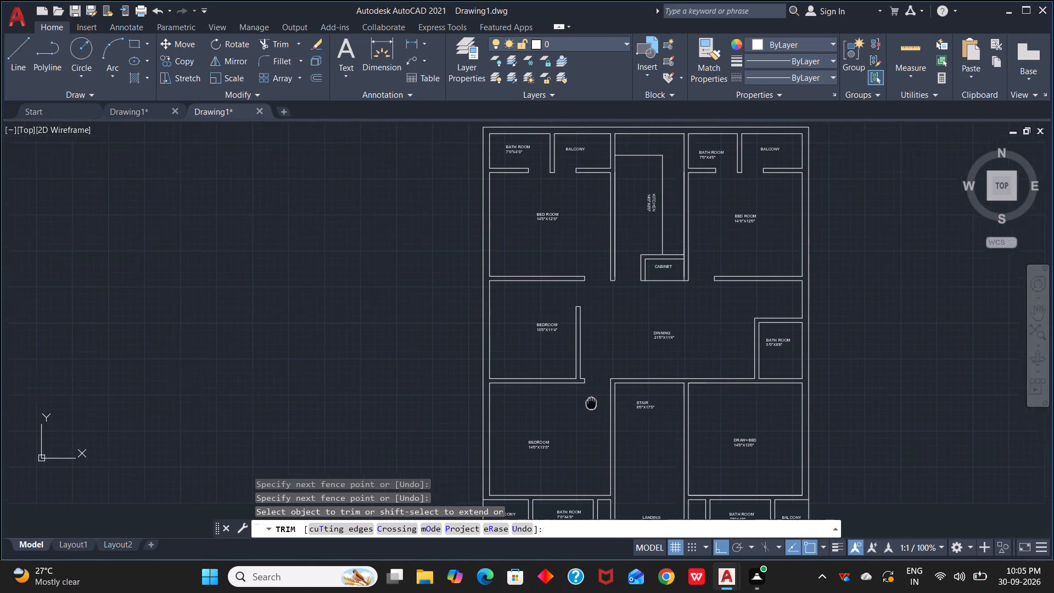
{"action": "middle_click_drag", "start_coordinate": [592, 400], "coordinate": [596, 388]}
{"action": "scroll", "coordinate": [596, 388], "scroll_direction": "up", "scroll_amount": 2}
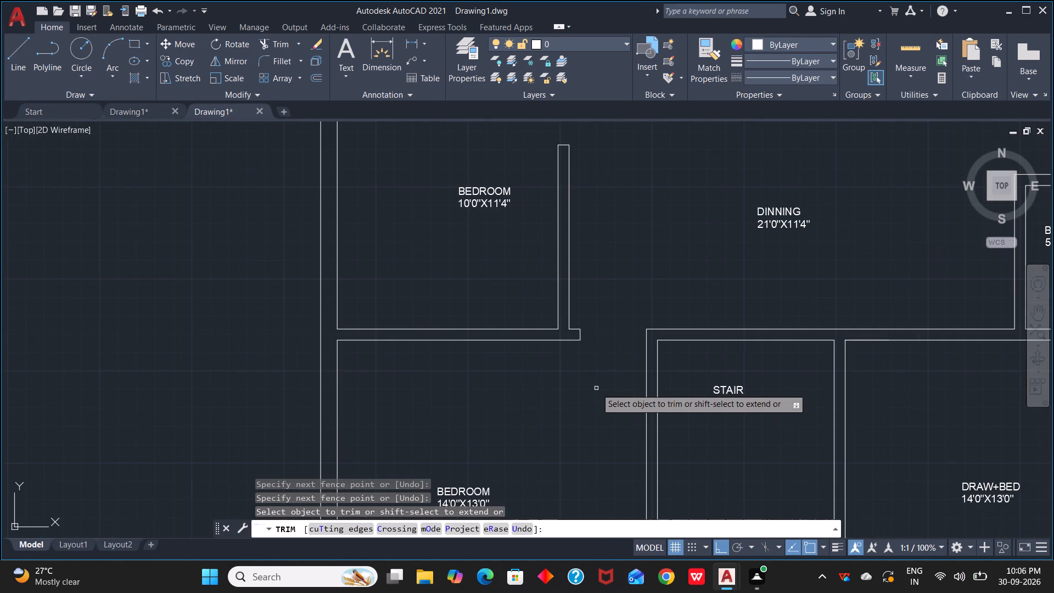
{"action": "scroll", "coordinate": [599, 382], "scroll_direction": "up", "scroll_amount": 1}
{"action": "scroll", "coordinate": [603, 379], "scroll_direction": "down", "scroll_amount": 4}
{"action": "scroll", "coordinate": [603, 379], "scroll_direction": "up", "scroll_amount": 1}
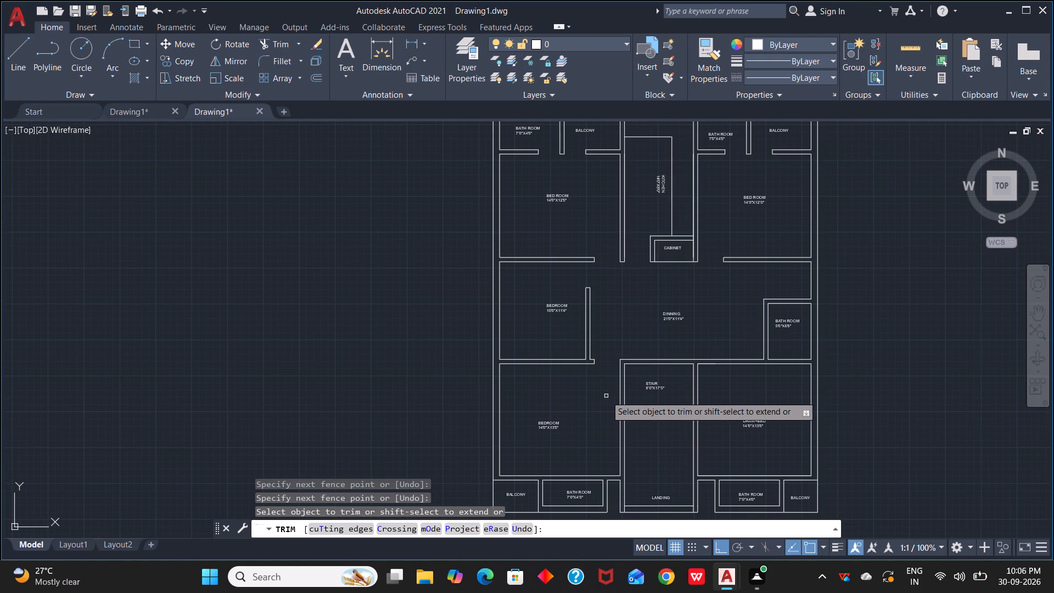
{"action": "scroll", "coordinate": [592, 454], "scroll_direction": "up", "scroll_amount": 1}
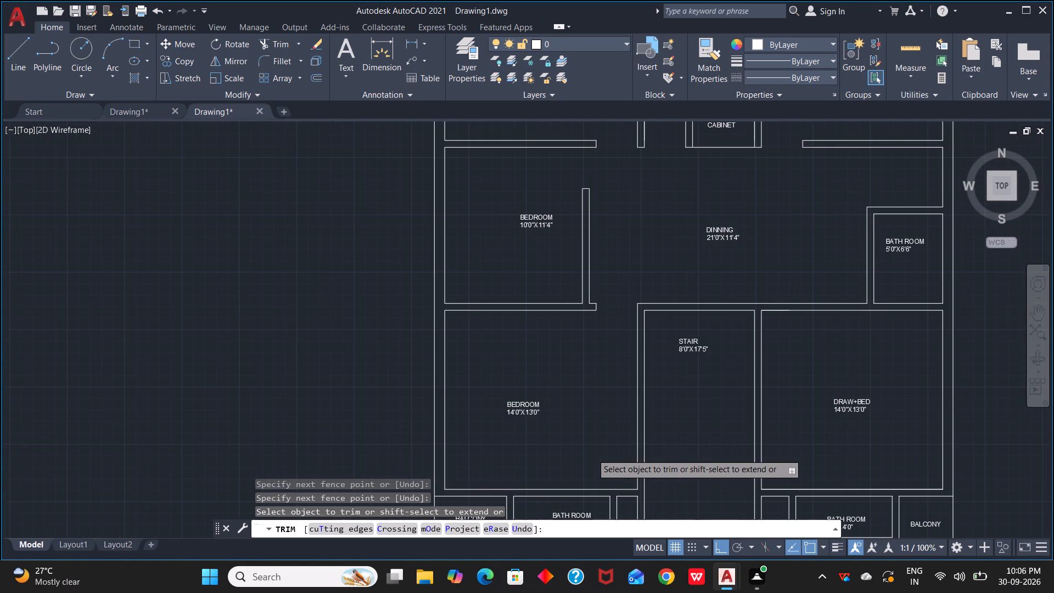
{"action": "middle_click_drag", "start_coordinate": [593, 461], "coordinate": [681, 323]}
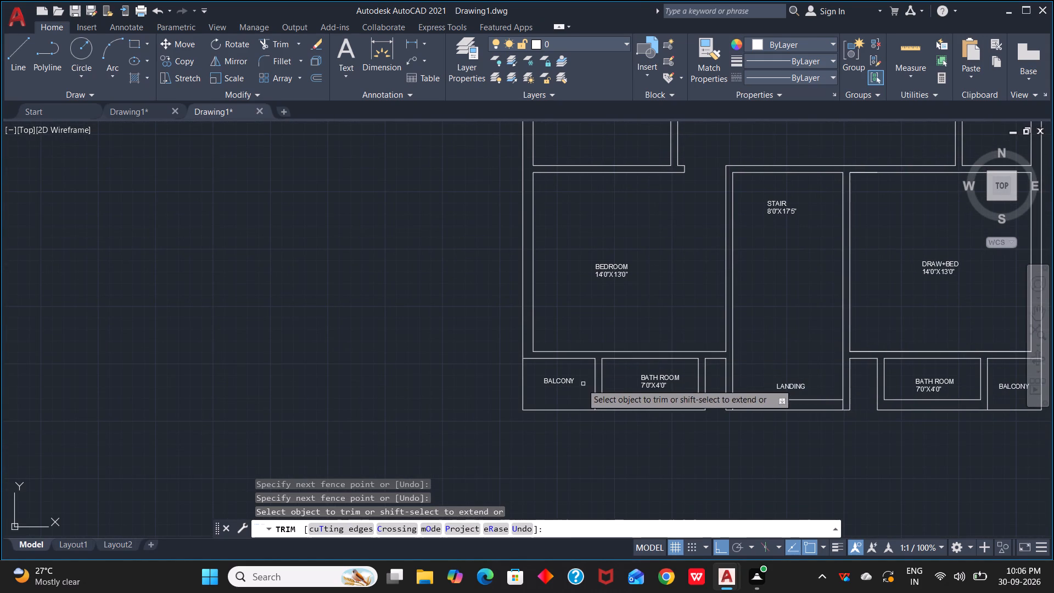
{"action": "middle_click_drag", "start_coordinate": [580, 384], "coordinate": [631, 361]}
{"action": "scroll", "coordinate": [637, 354], "scroll_direction": "up", "scroll_amount": 2}
{"action": "middle_click_drag", "start_coordinate": [637, 352], "coordinate": [636, 417]}
{"action": "key", "text": "Escape"}
{"action": "key", "text": "Escape"}
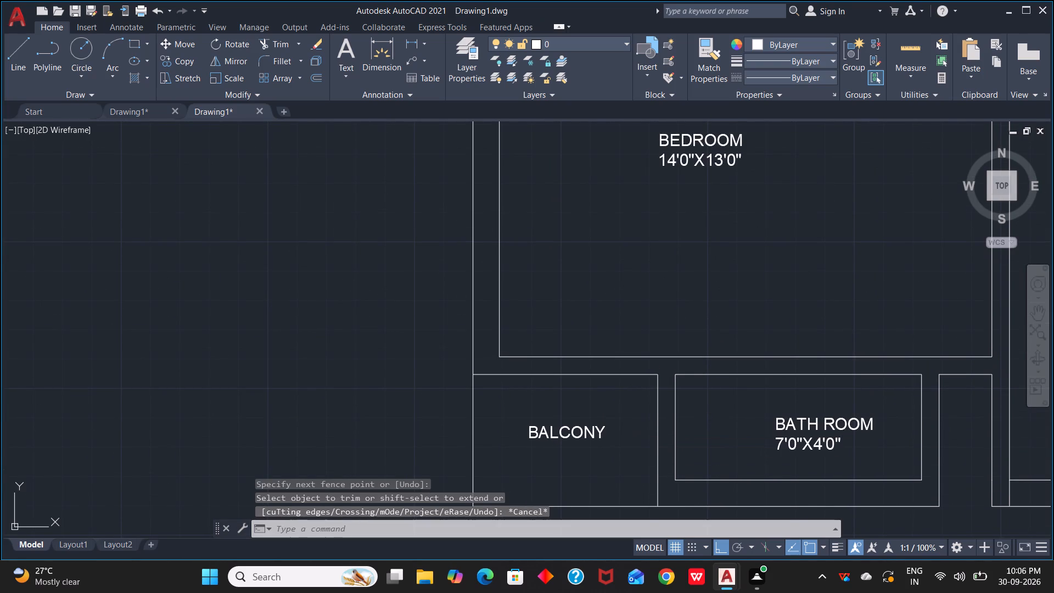
{"action": "type", "text": "EX"}
{"action": "key", "text": "space"}
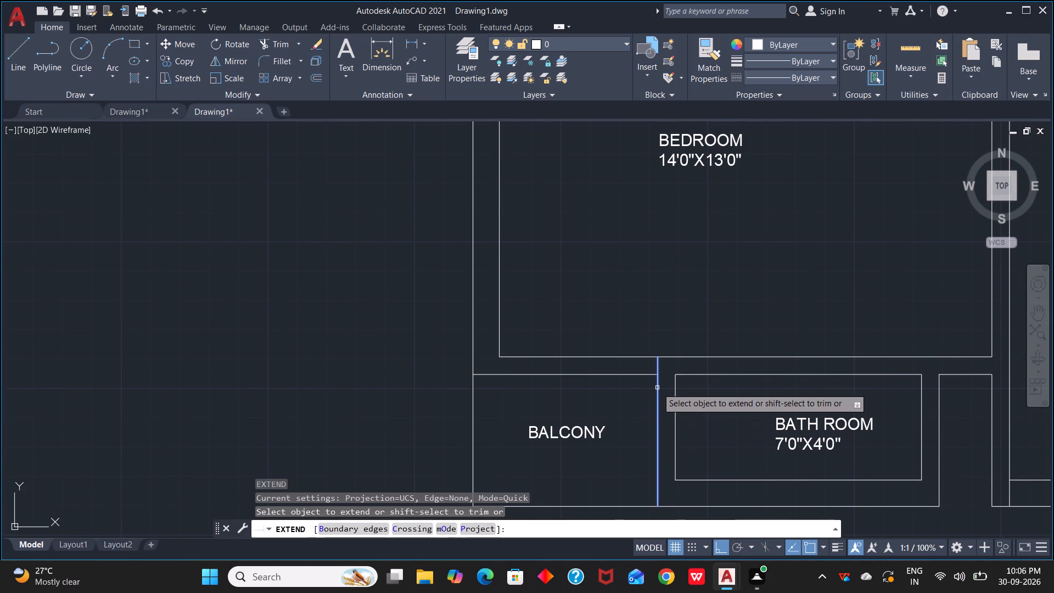
{"action": "left_click", "coordinate": [657, 388]}
{"action": "left_click", "coordinate": [677, 390]}
Extend both partition lines between the southeast bathroom and balcony north to the draw+bed room's south wall line.
{"action": "scroll", "coordinate": [830, 409], "scroll_direction": "down", "scroll_amount": 1}
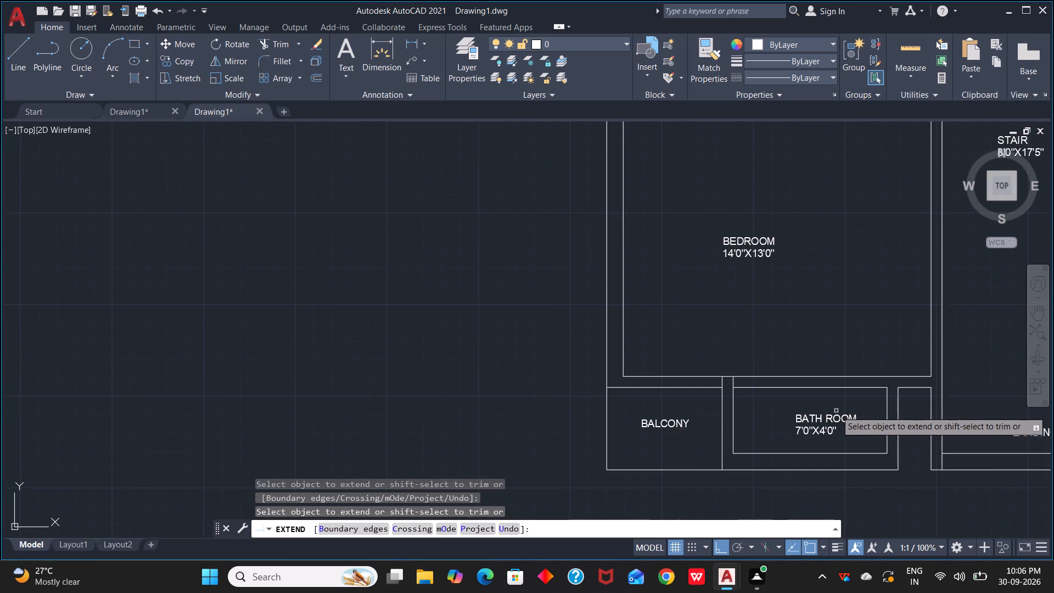
{"action": "middle_click_drag", "start_coordinate": [837, 412], "coordinate": [529, 438]}
{"action": "scroll", "coordinate": [938, 446], "scroll_direction": "down", "scroll_amount": 1}
{"action": "middle_click_drag", "start_coordinate": [938, 446], "coordinate": [711, 446]}
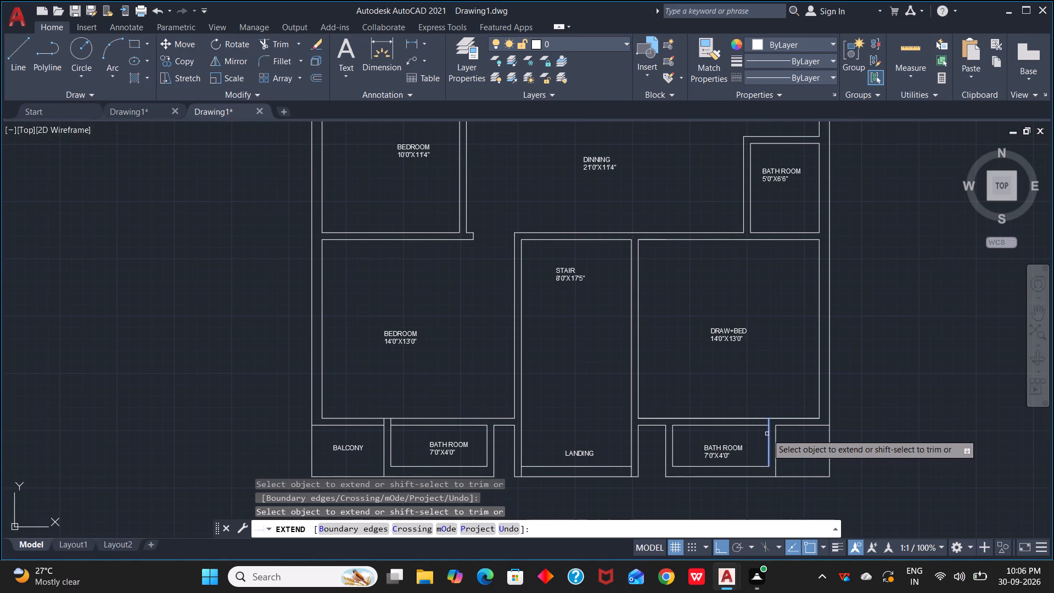
{"action": "left_click", "coordinate": [768, 433]}
{"action": "left_click", "coordinate": [775, 434]}
{"action": "scroll", "coordinate": [513, 463], "scroll_direction": "down", "scroll_amount": 1}
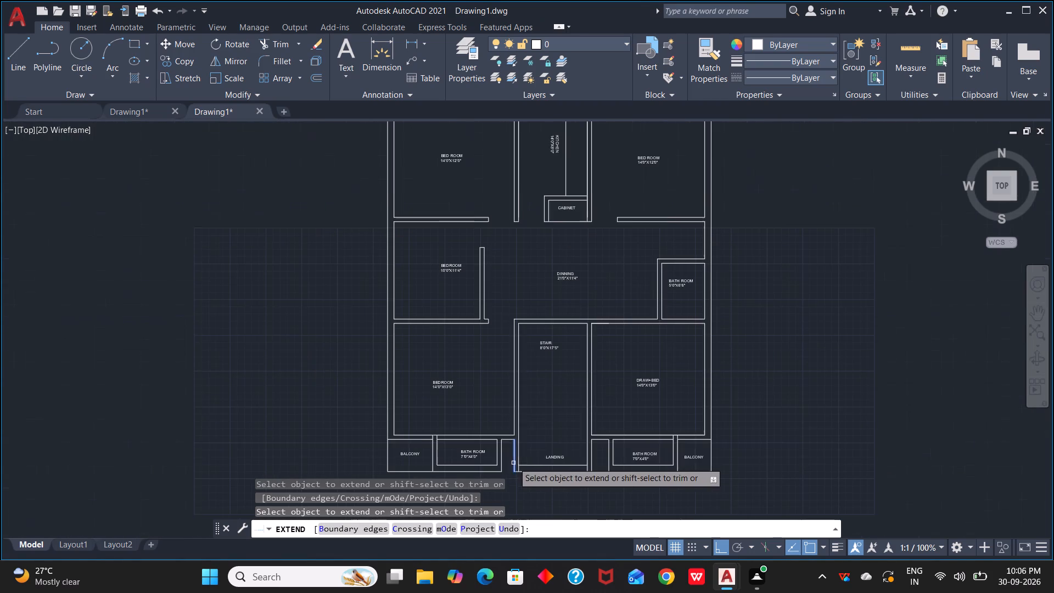
{"action": "middle_click_drag", "start_coordinate": [468, 447], "coordinate": [700, 427]}
{"action": "scroll", "coordinate": [697, 435], "scroll_direction": "up", "scroll_amount": 1}
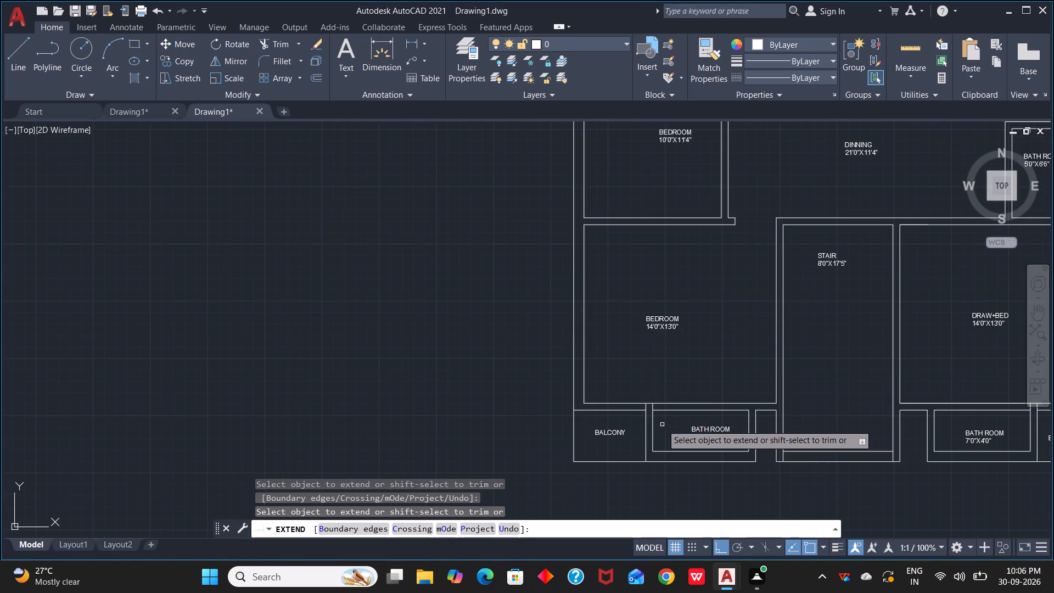
{"action": "scroll", "coordinate": [662, 424], "scroll_direction": "up", "scroll_amount": 1}
{"action": "type", "text": "O"}
{"action": "key", "text": "space"}
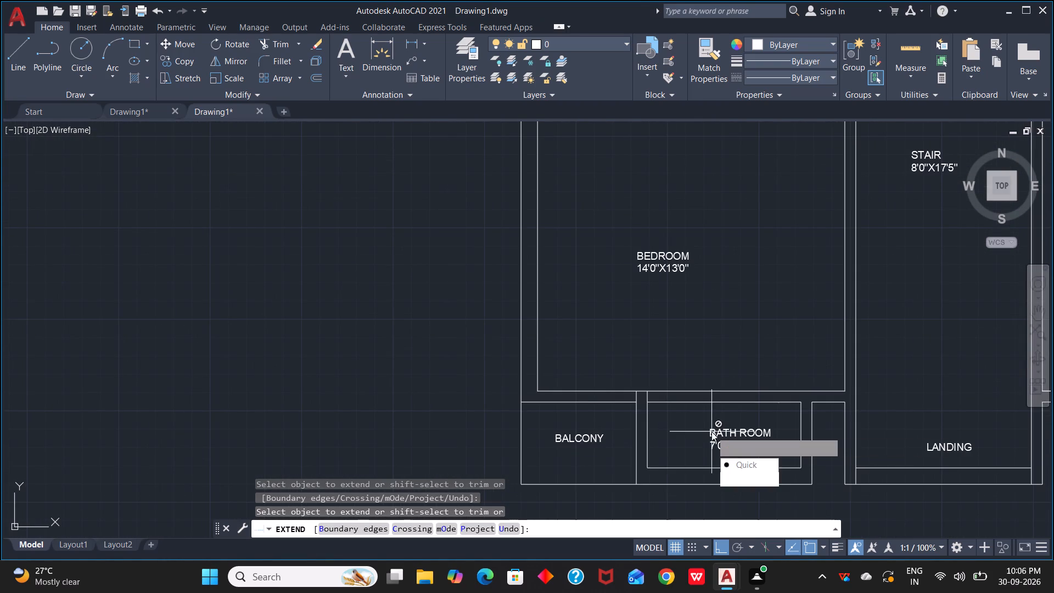
{"action": "key", "text": "Escape"}
{"action": "key", "text": "Escape"}
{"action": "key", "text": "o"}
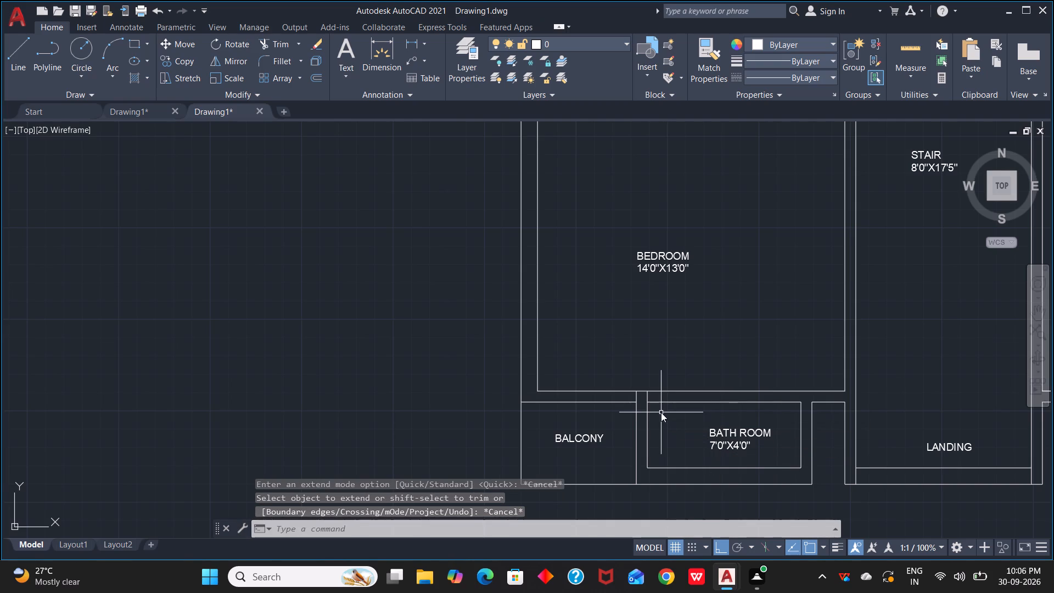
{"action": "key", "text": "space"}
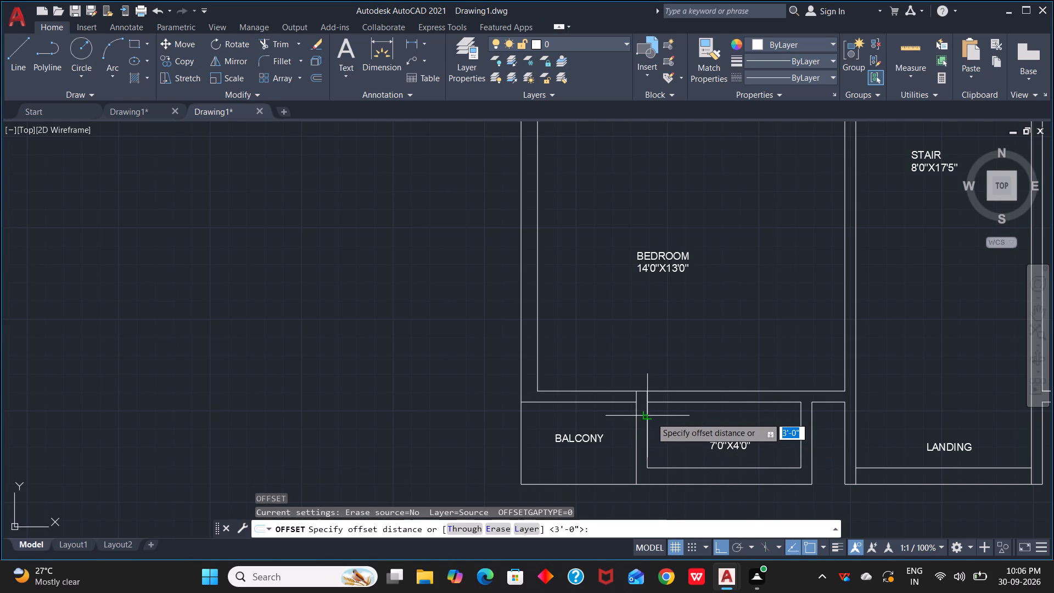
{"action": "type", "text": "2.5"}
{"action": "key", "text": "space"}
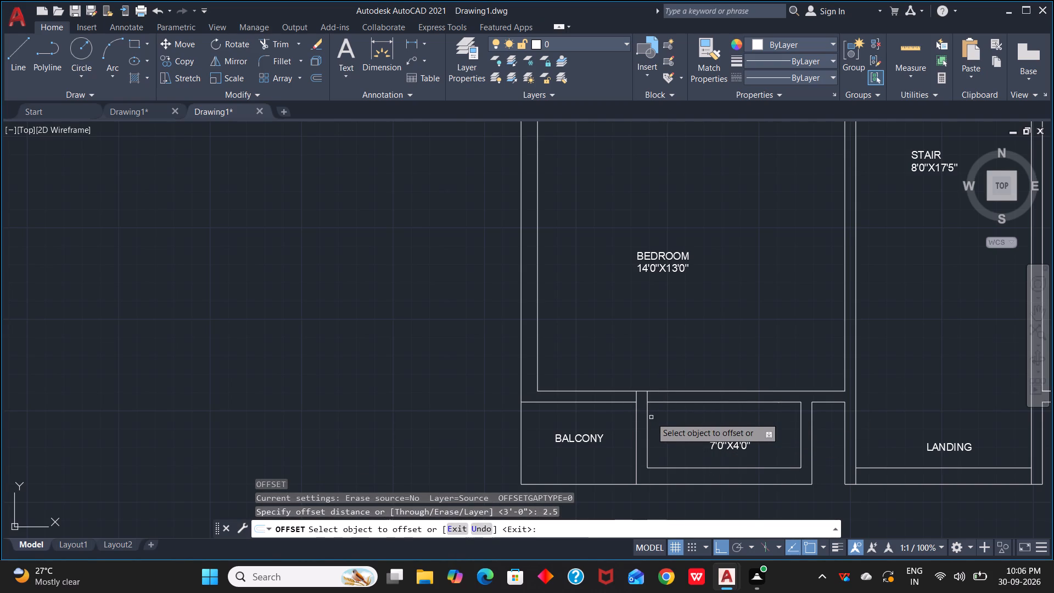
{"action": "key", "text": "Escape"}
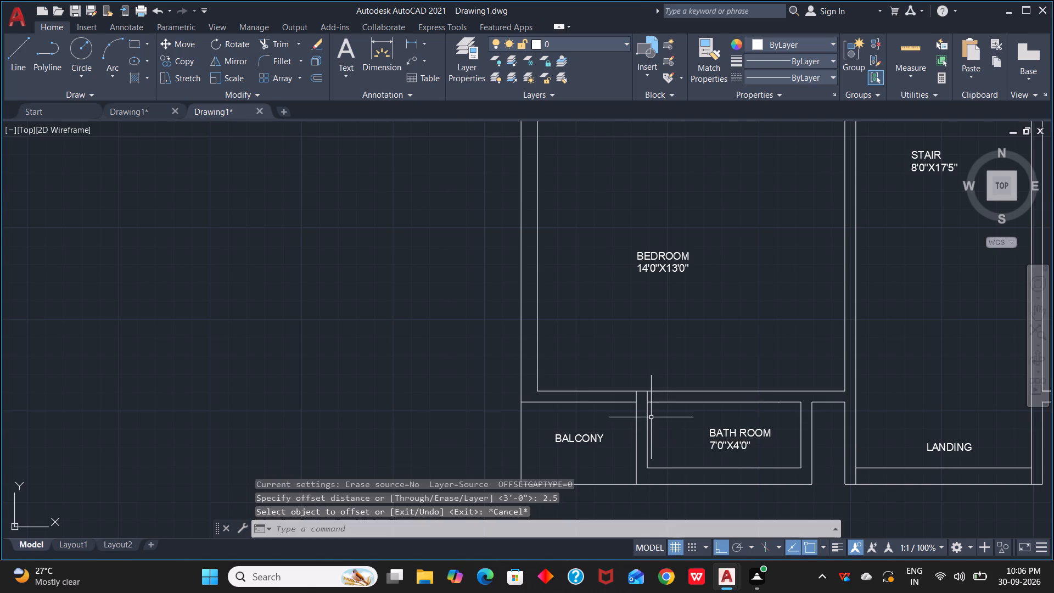
Offset the southwest partition lines 2.5' outward, the bathroom-side line east into the bathroom and the balcony-side line west into the balcony.
{"action": "type", "text": "O"}
{"action": "key", "text": "space"}
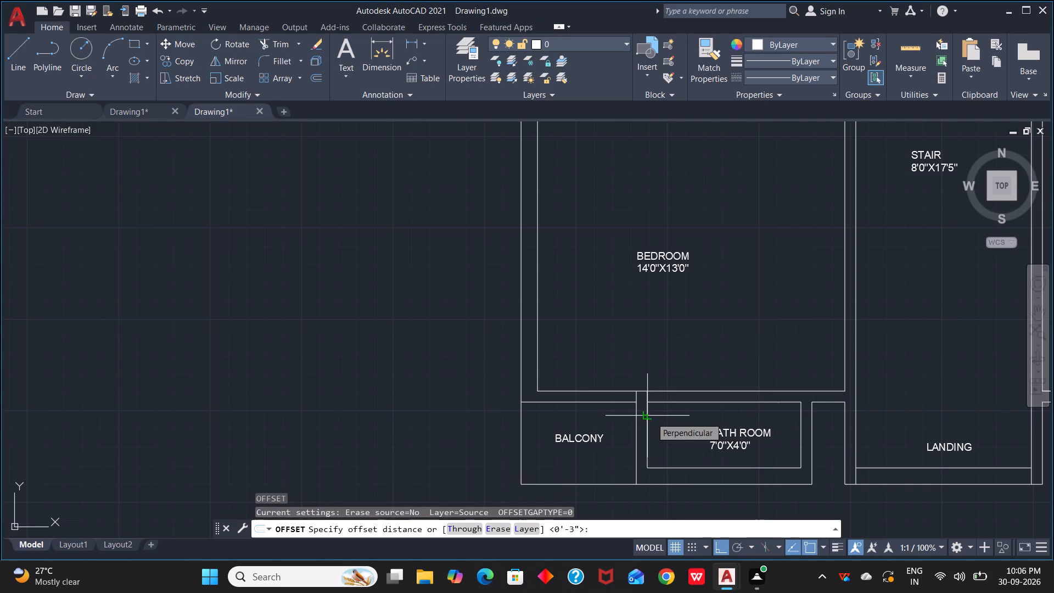
{"action": "type", "text": "2.5\""}
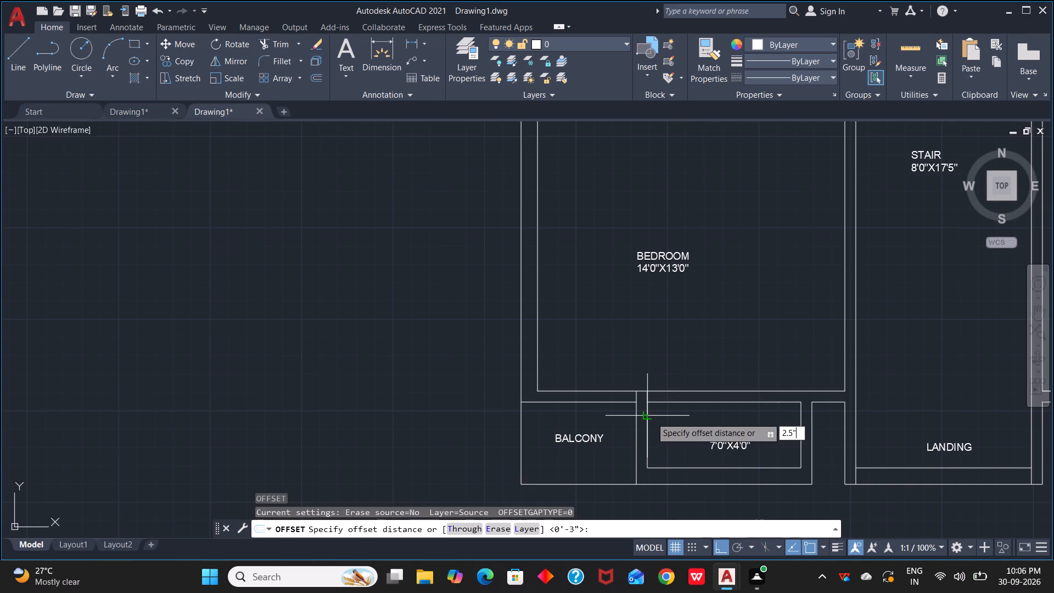
{"action": "key", "text": "BackSpace"}
{"action": "type", "text": "'"}
{"action": "key", "text": "space"}
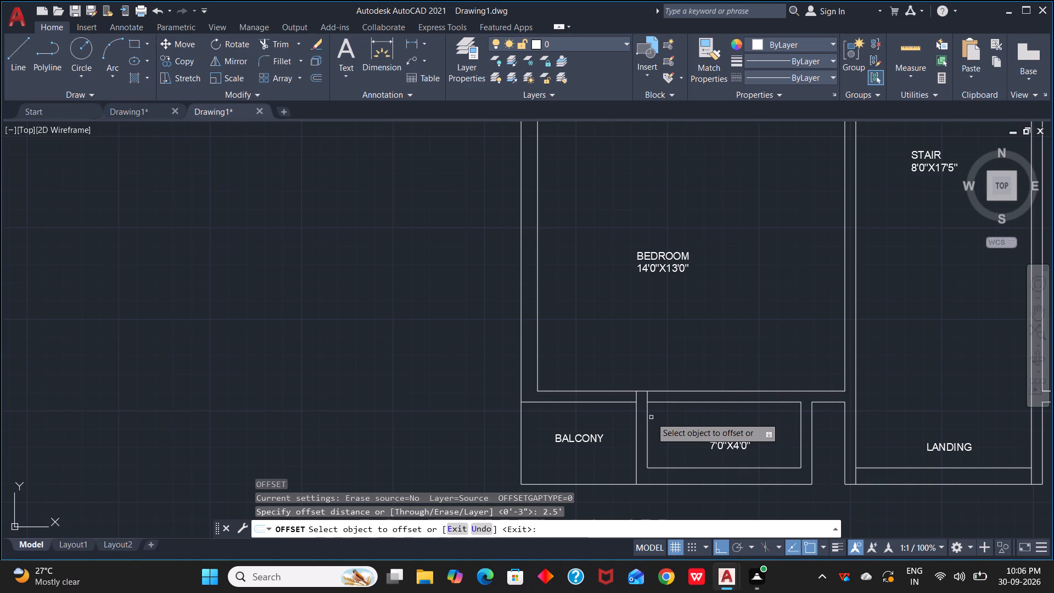
{"action": "left_click", "coordinate": [648, 399]}
{"action": "left_click", "coordinate": [679, 399]}
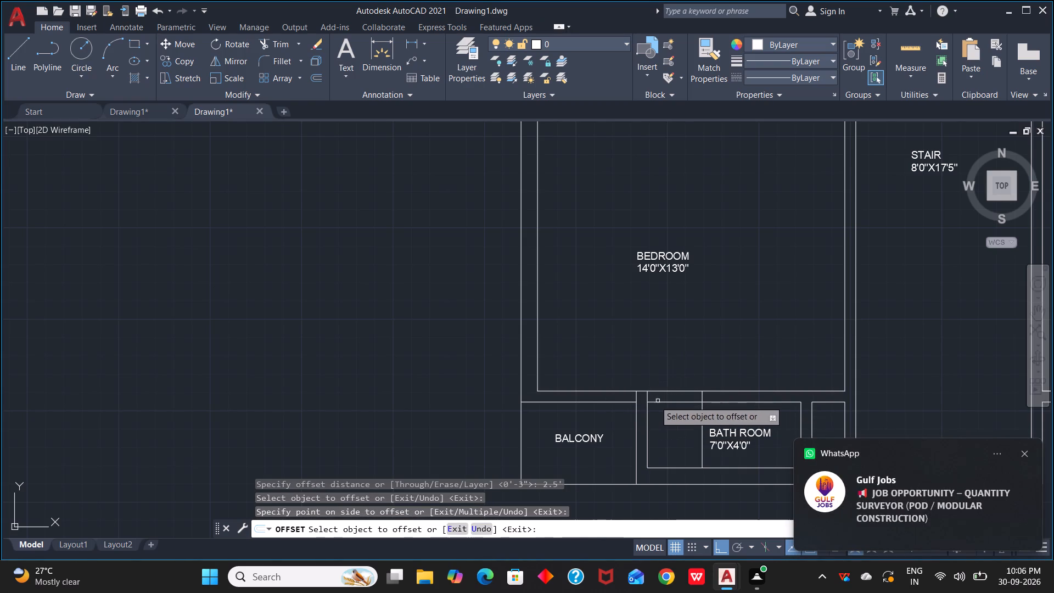
{"action": "left_click_drag", "start_coordinate": [636, 400], "coordinate": [625, 401]}
{"action": "left_click", "coordinate": [612, 401]}
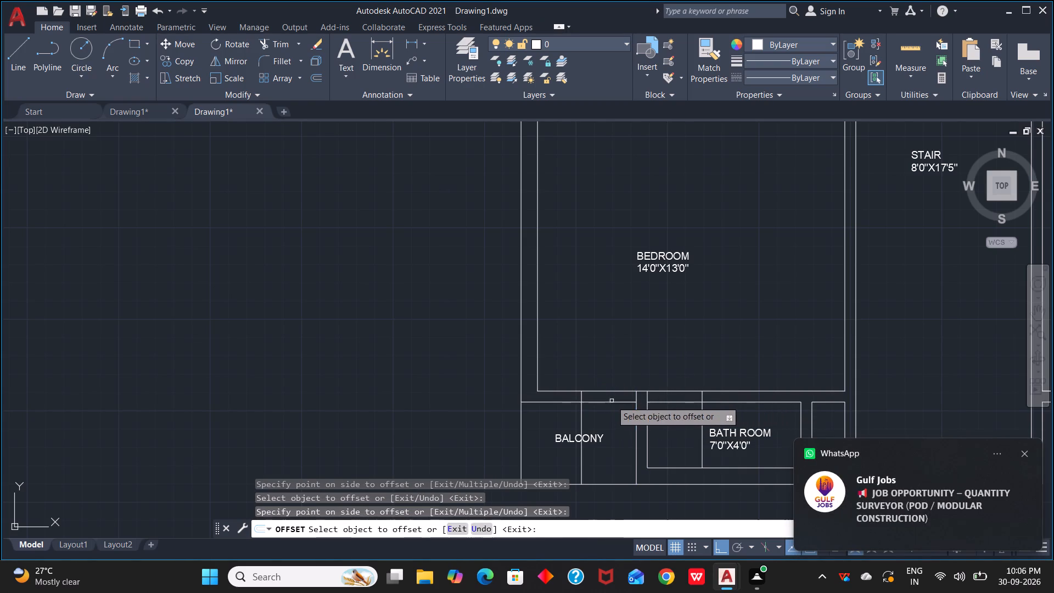
Offset the southeast partition lines 2'6" outward, the balcony-side line east into the balcony and the bathroom-side line west into the bathroom.
{"action": "scroll", "coordinate": [603, 447], "scroll_direction": "down", "scroll_amount": 1}
{"action": "middle_click_drag", "start_coordinate": [604, 446], "coordinate": [629, 428]}
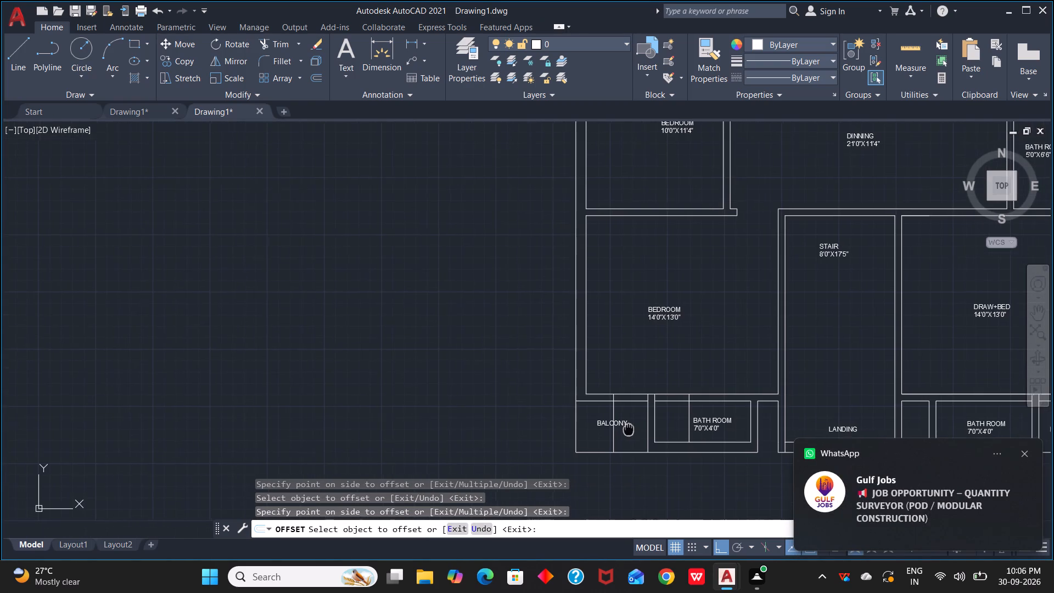
{"action": "middle_click_drag", "start_coordinate": [629, 428], "coordinate": [624, 429]}
{"action": "middle_click_drag", "start_coordinate": [865, 401], "coordinate": [362, 405]}
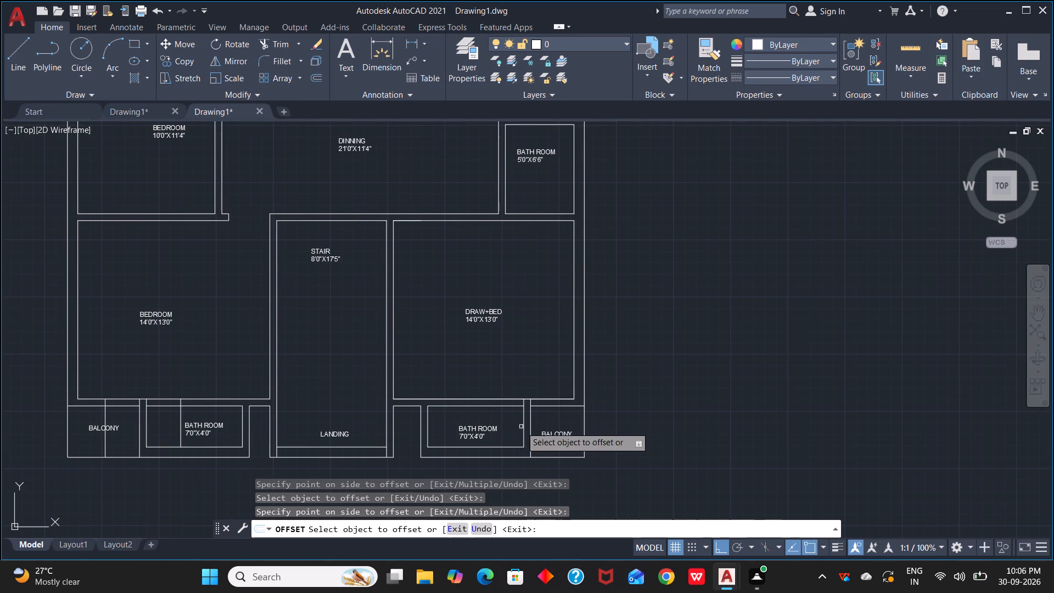
{"action": "left_click", "coordinate": [532, 423]}
{"action": "left_click", "coordinate": [551, 425]}
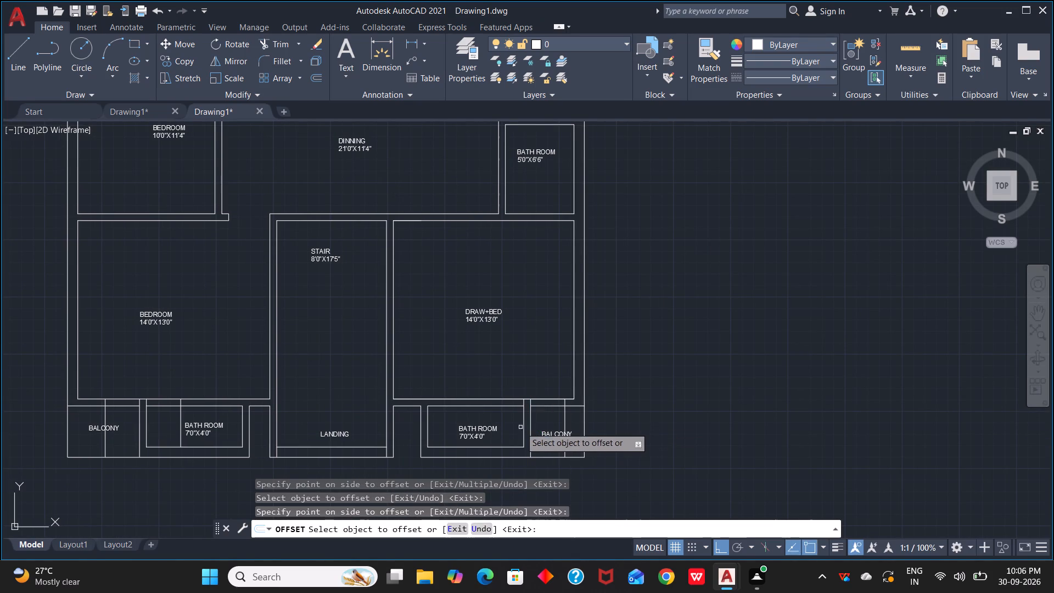
{"action": "left_click", "coordinate": [523, 421]}
{"action": "left_click", "coordinate": [514, 422]}
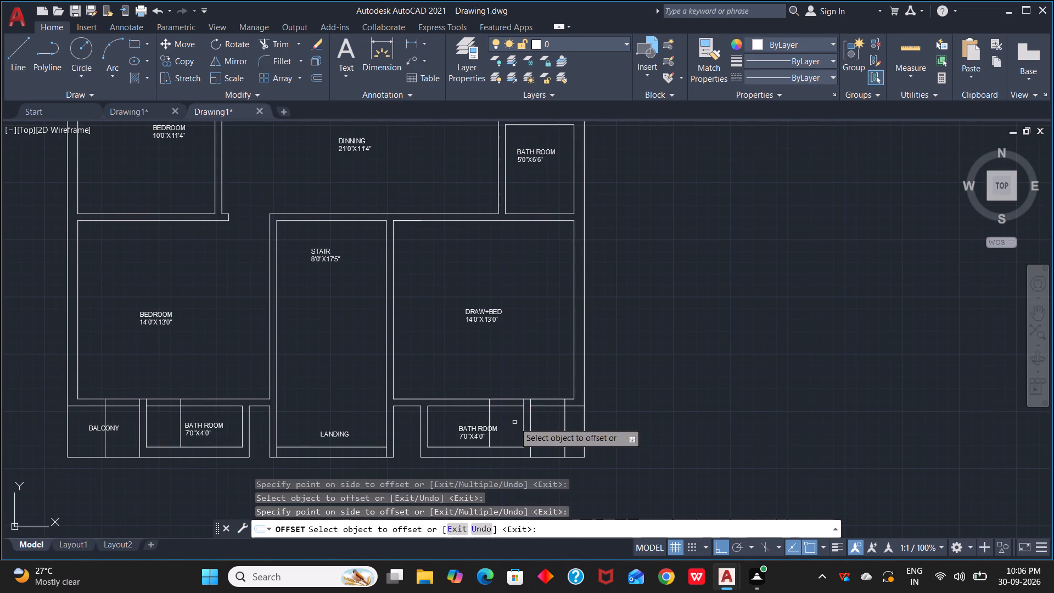
Trim the south wall of the 14'0"X13'0" bedroom and the excess offset lines to cut 2'6" door openings to the southwest balcony and bathroom.
{"action": "scroll", "coordinate": [513, 435], "scroll_direction": "down", "scroll_amount": 1}
{"action": "middle_click_drag", "start_coordinate": [514, 432], "coordinate": [688, 434]}
{"action": "scroll", "coordinate": [517, 430], "scroll_direction": "up", "scroll_amount": 1}
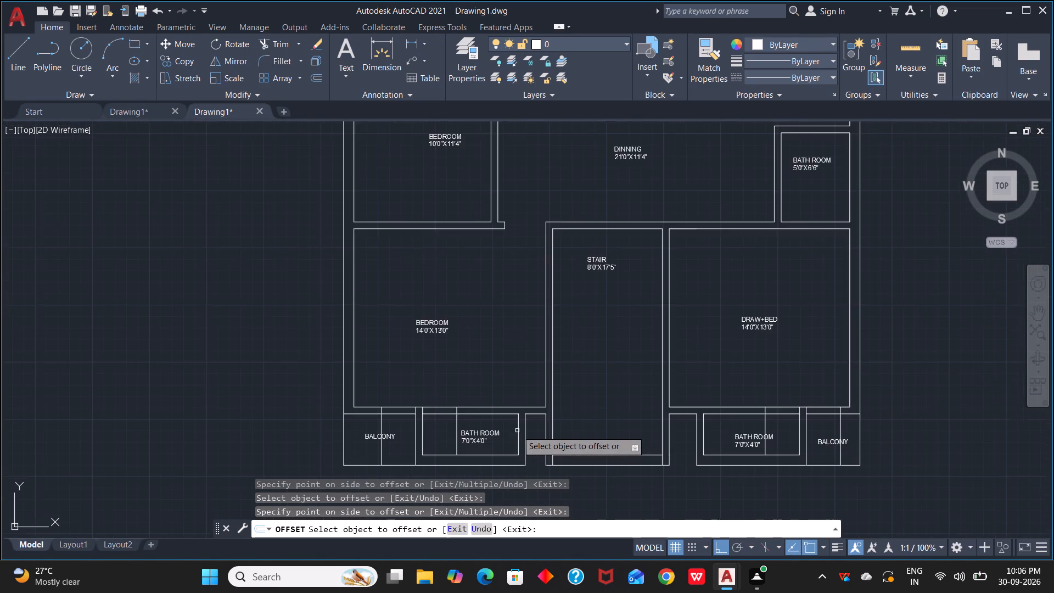
{"action": "middle_click_drag", "start_coordinate": [517, 430], "coordinate": [665, 408]}
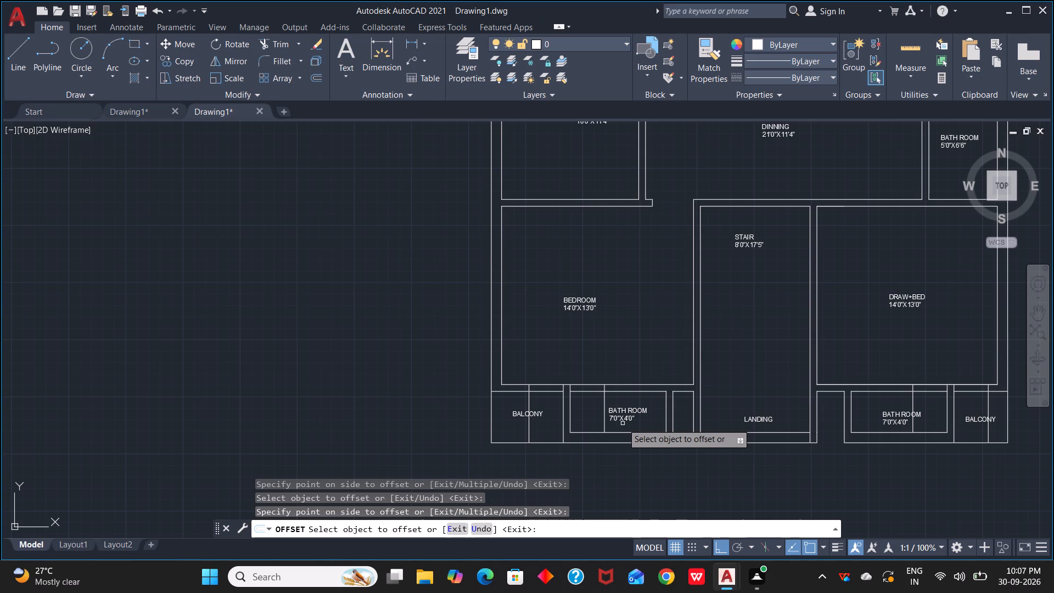
{"action": "key", "text": "Escape"}
{"action": "key", "text": "t"}
{"action": "type", "text": "R"}
{"action": "key", "text": "space"}
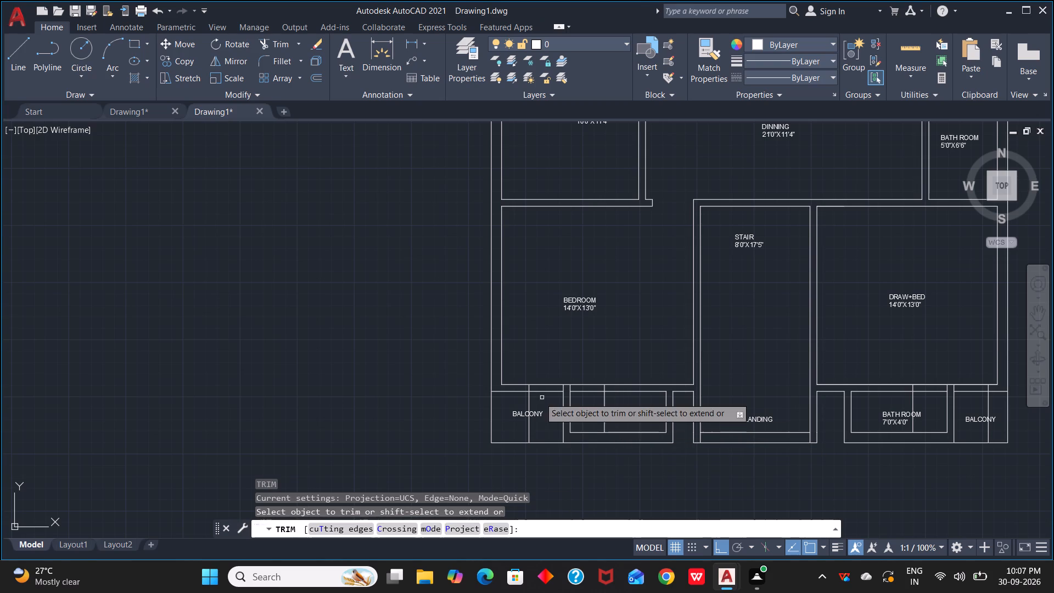
{"action": "left_click_drag", "start_coordinate": [541, 402], "coordinate": [547, 373]}
{"action": "left_click_drag", "start_coordinate": [584, 406], "coordinate": [588, 377]}
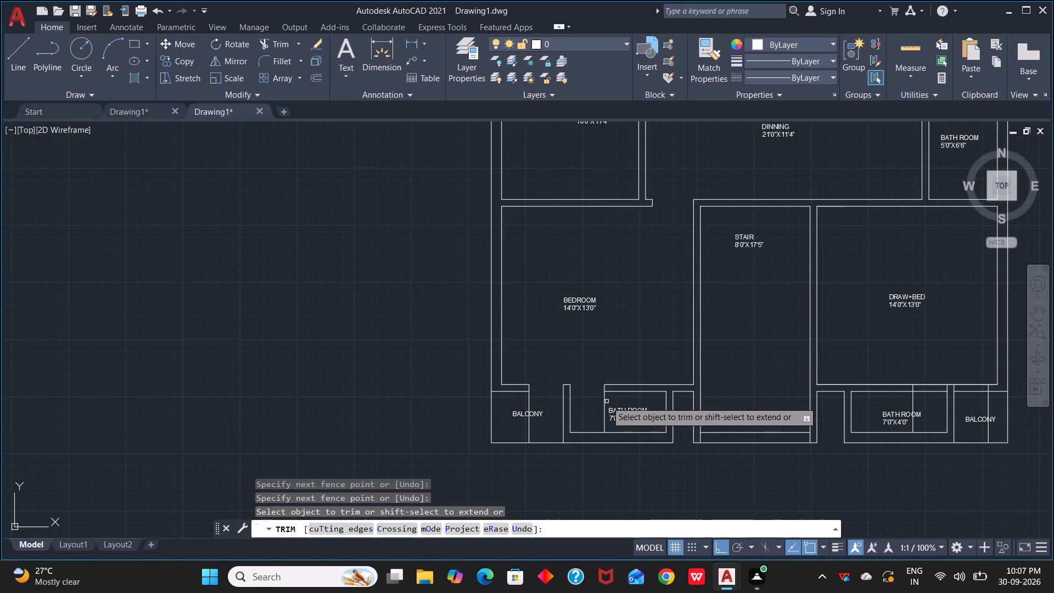
{"action": "left_click", "coordinate": [605, 400]}
{"action": "left_click", "coordinate": [528, 403]}
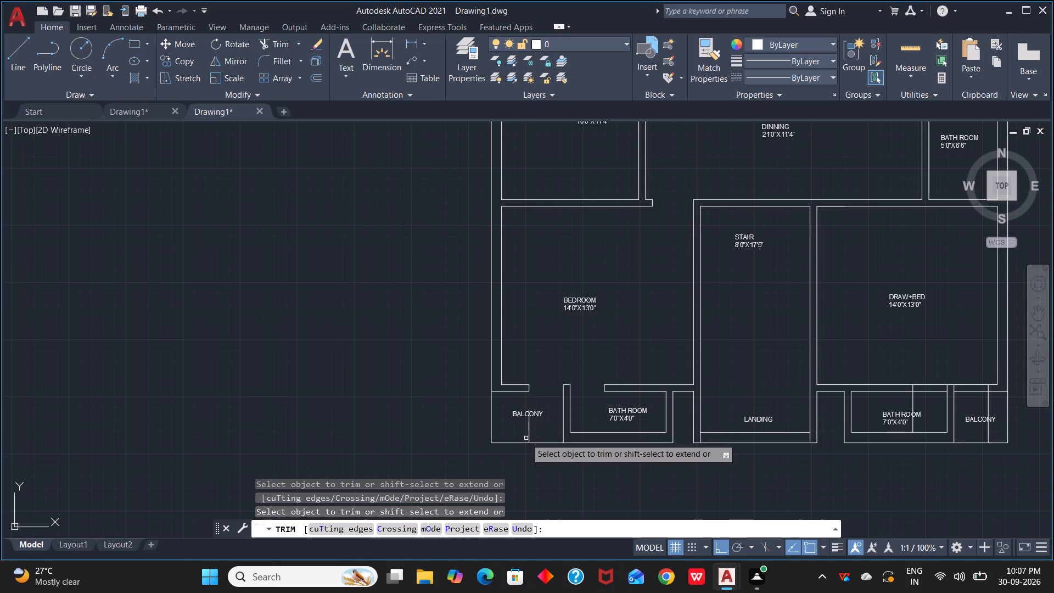
{"action": "scroll", "coordinate": [530, 421], "scroll_direction": "up", "scroll_amount": 3}
{"action": "left_click", "coordinate": [528, 411]}
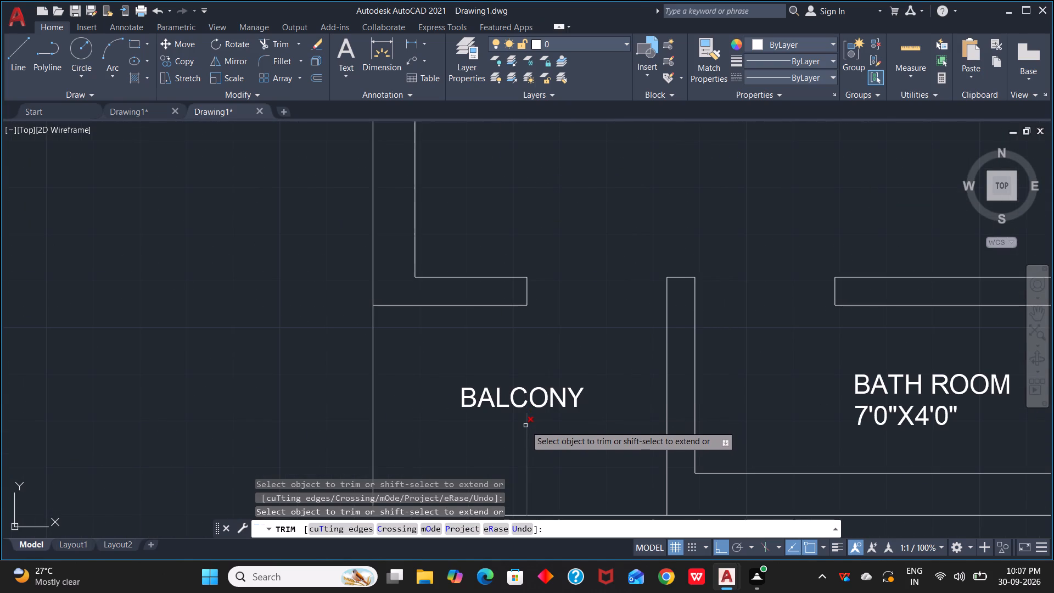
{"action": "left_click", "coordinate": [528, 436]}
{"action": "scroll", "coordinate": [552, 450], "scroll_direction": "down", "scroll_amount": 2}
Trim the draw+bed room's south wall and the excess offset lines to cut 2'6" door openings to the southeast bathroom and balcony.
{"action": "middle_click_drag", "start_coordinate": [679, 448], "coordinate": [670, 449]}
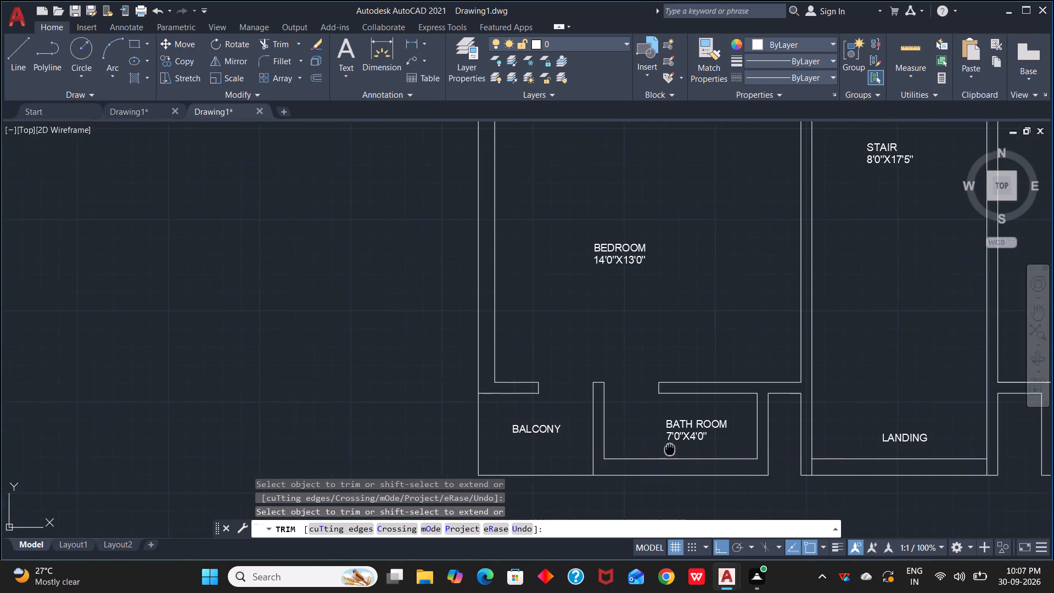
{"action": "middle_click_drag", "start_coordinate": [670, 449], "coordinate": [335, 443]}
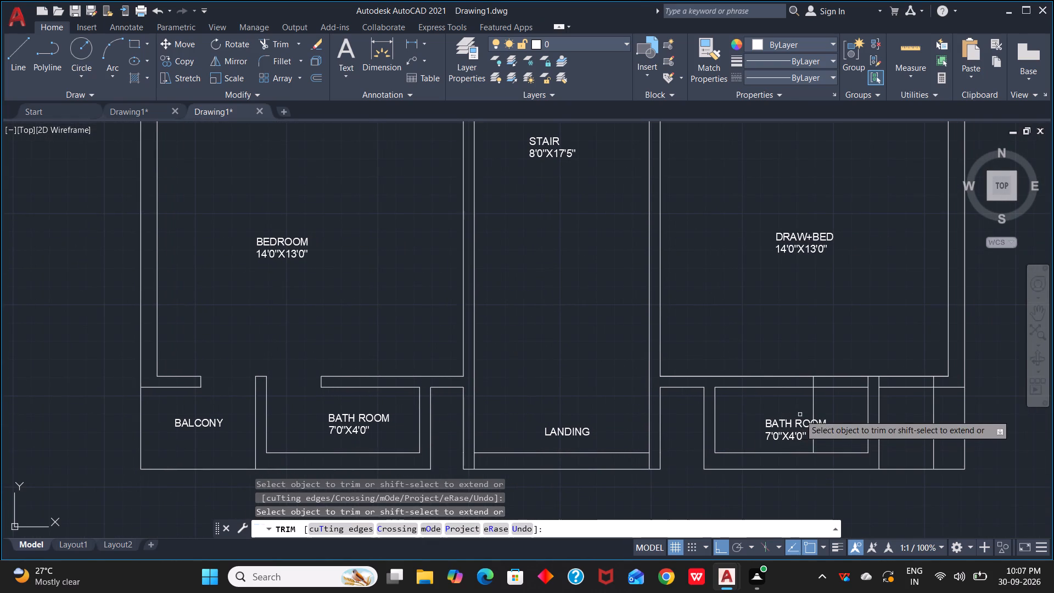
{"action": "middle_click_drag", "start_coordinate": [833, 404], "coordinate": [807, 427]}
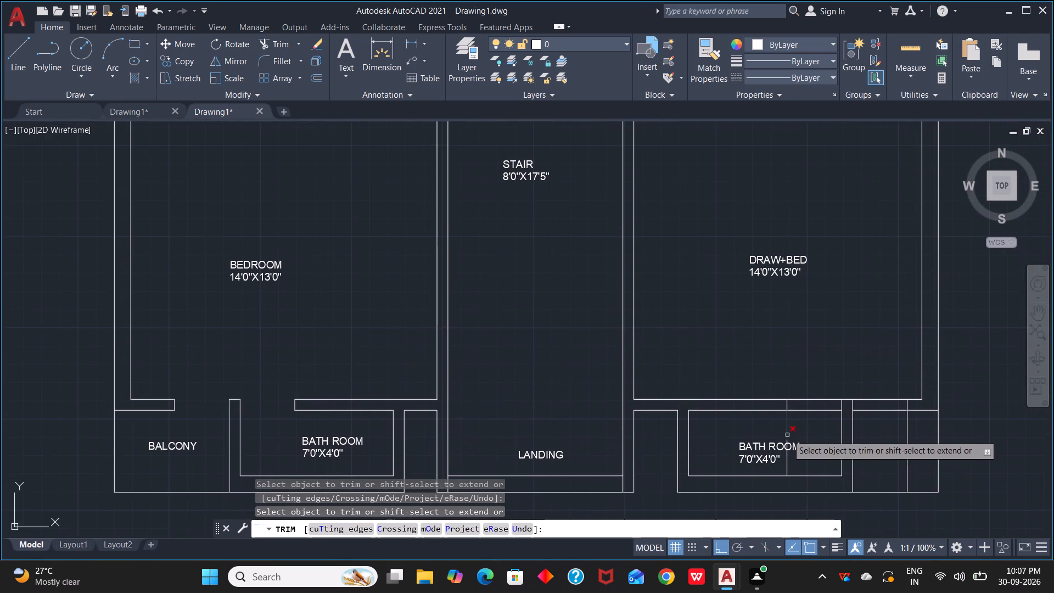
{"action": "left_click_drag", "start_coordinate": [787, 435], "coordinate": [802, 390]}
{"action": "left_click_drag", "start_coordinate": [816, 384], "coordinate": [810, 440]}
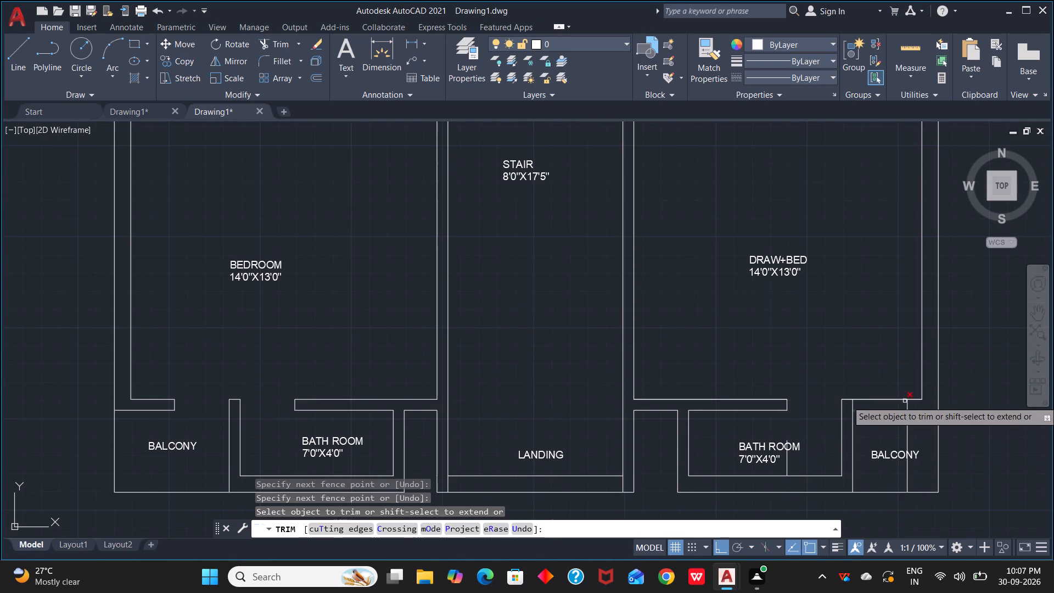
{"action": "left_click_drag", "start_coordinate": [882, 371], "coordinate": [879, 449]}
{"action": "left_click_drag", "start_coordinate": [896, 426], "coordinate": [920, 426]}
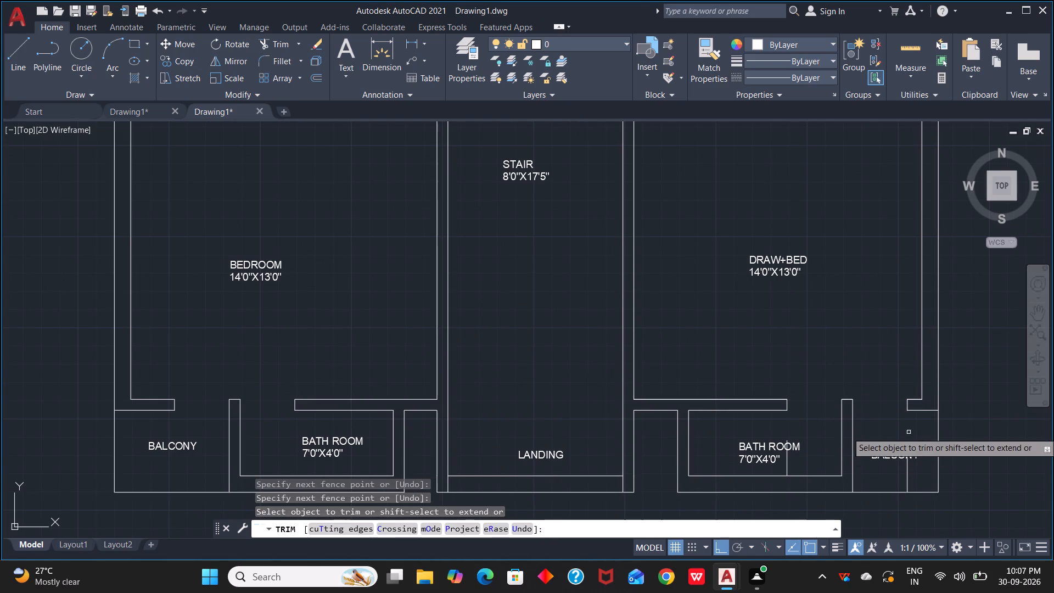
{"action": "scroll", "coordinate": [906, 471], "scroll_direction": "up", "scroll_amount": 3}
{"action": "left_click", "coordinate": [910, 429]}
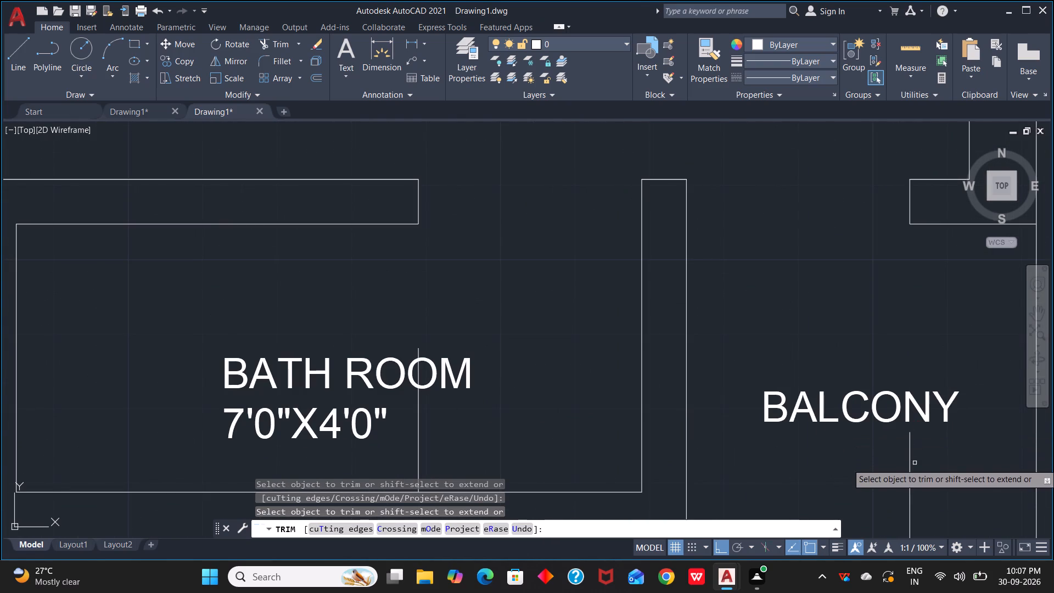
{"action": "left_click", "coordinate": [912, 471]}
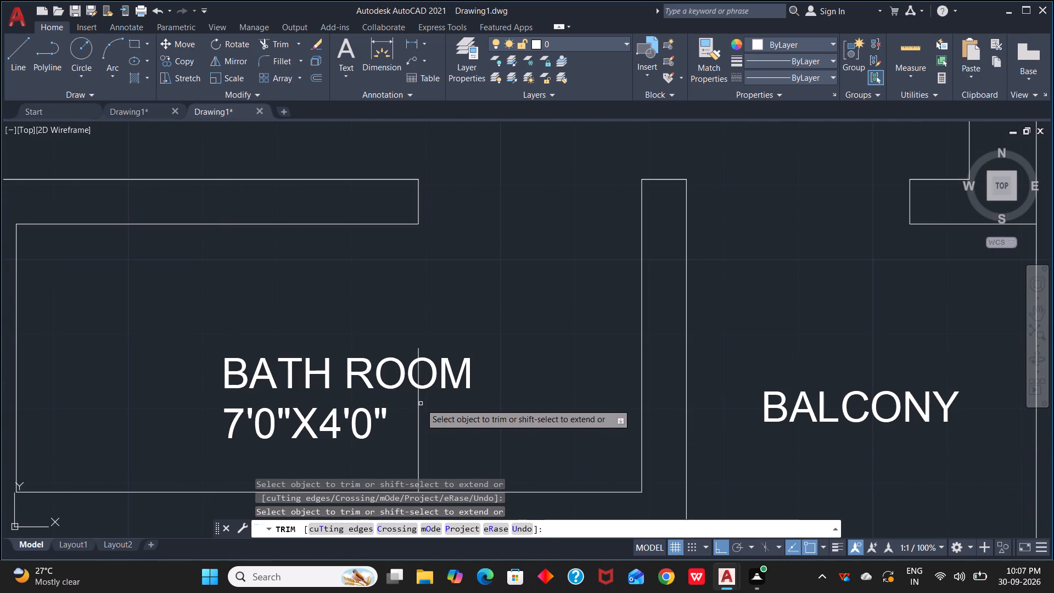
{"action": "left_click", "coordinate": [419, 404]}
{"action": "left_click", "coordinate": [419, 453]}
{"action": "scroll", "coordinate": [514, 422], "scroll_direction": "down", "scroll_amount": 1}
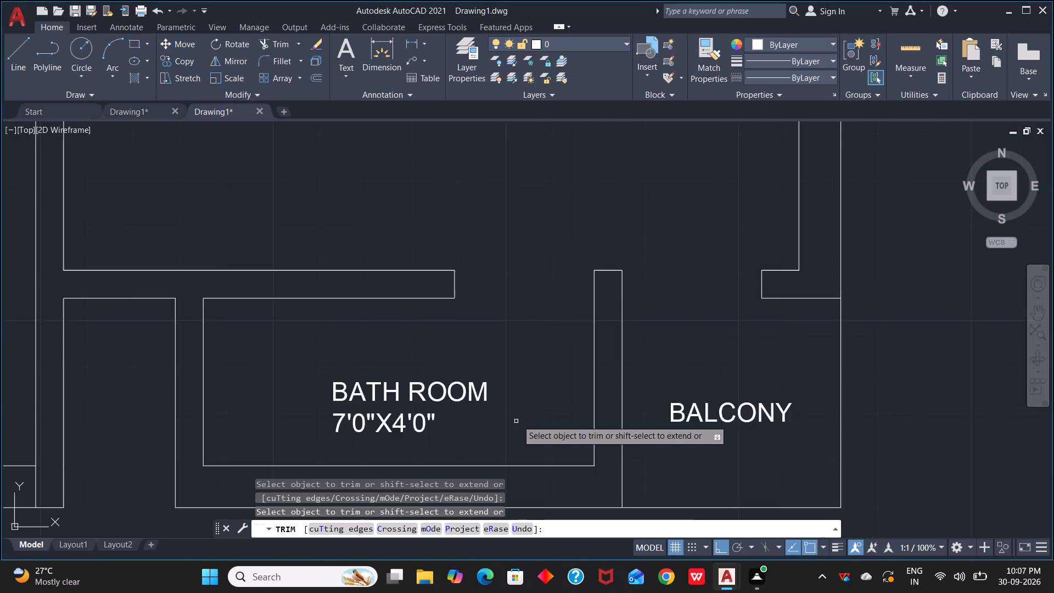
{"action": "scroll", "coordinate": [539, 399], "scroll_direction": "down", "scroll_amount": 3}
{"action": "middle_click_drag", "start_coordinate": [539, 399], "coordinate": [658, 398]}
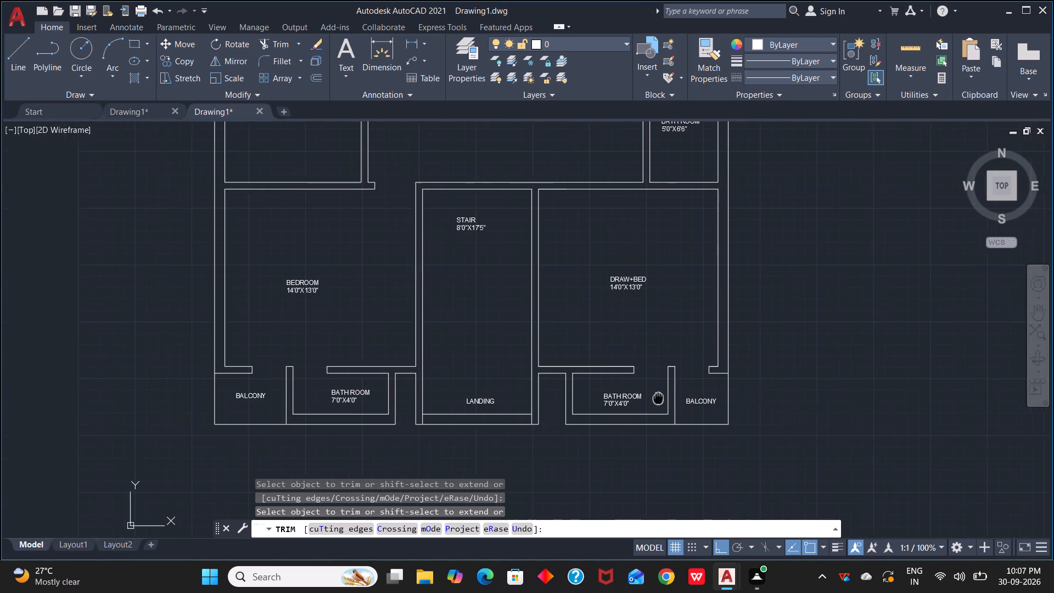
{"action": "middle_click_drag", "start_coordinate": [658, 398], "coordinate": [663, 398]}
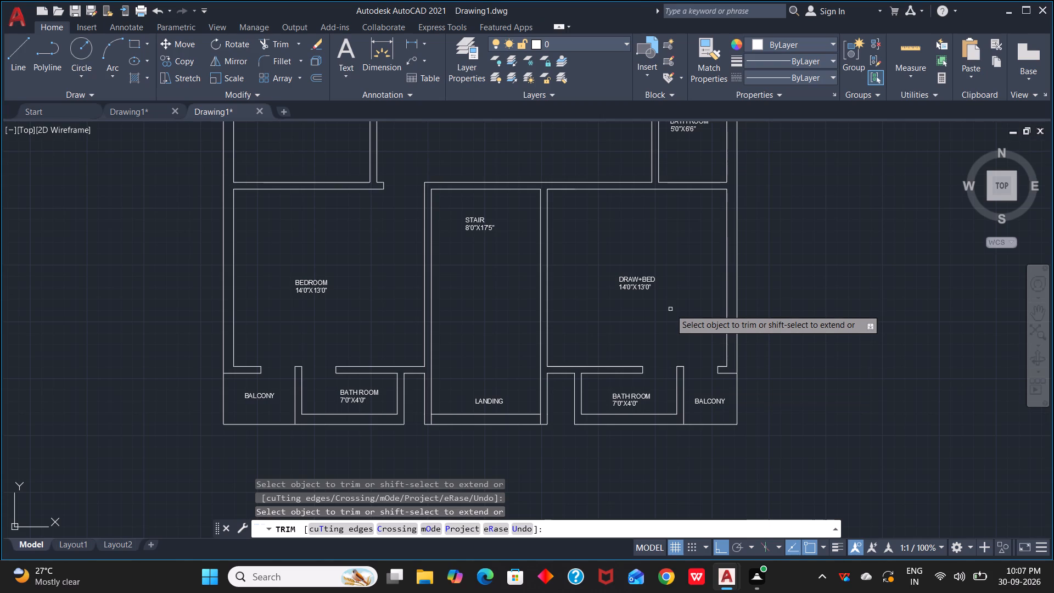
{"action": "scroll", "coordinate": [670, 311], "scroll_direction": "down", "scroll_amount": 2}
{"action": "middle_click_drag", "start_coordinate": [655, 276], "coordinate": [693, 322]}
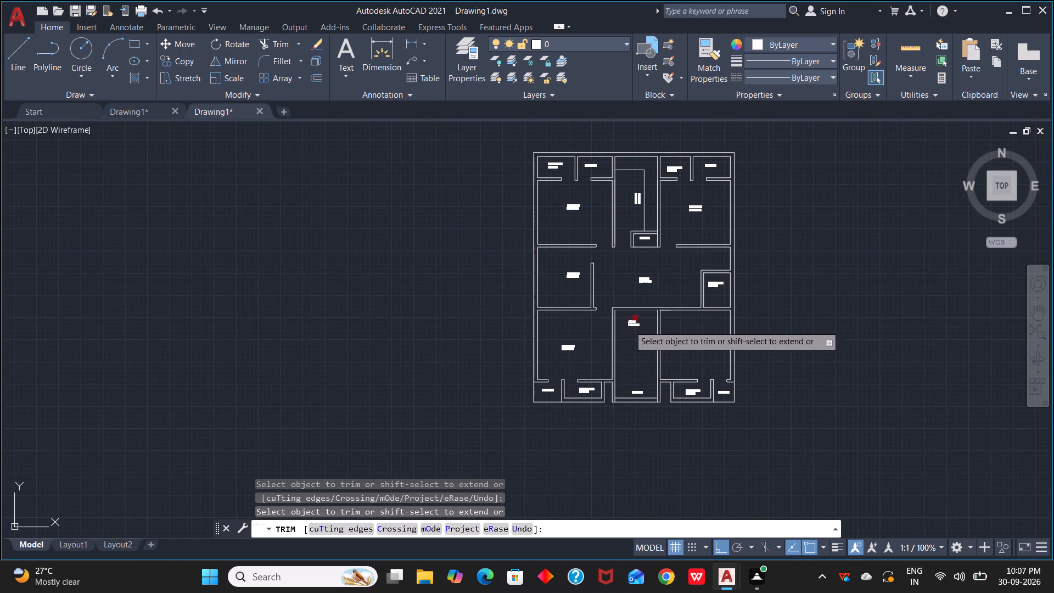
{"action": "key", "text": "Escape"}
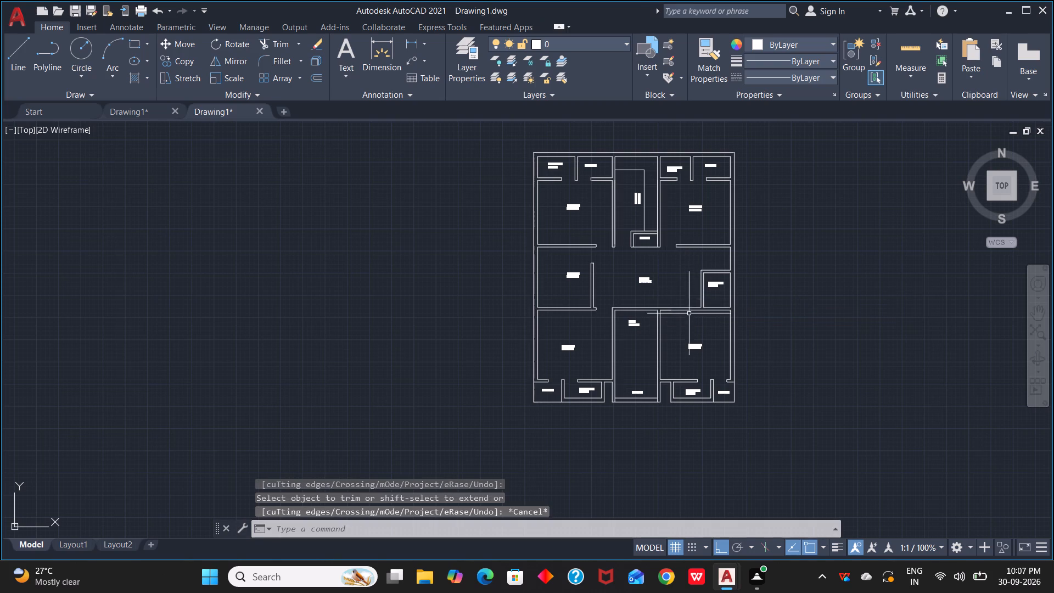
Extend the inner west wall line of the 5'0"X6'6" bathroom north to the outer line of its north wall.
{"action": "scroll", "coordinate": [702, 327], "scroll_direction": "up", "scroll_amount": 3}
{"action": "middle_click_drag", "start_coordinate": [702, 327], "coordinate": [716, 352]}
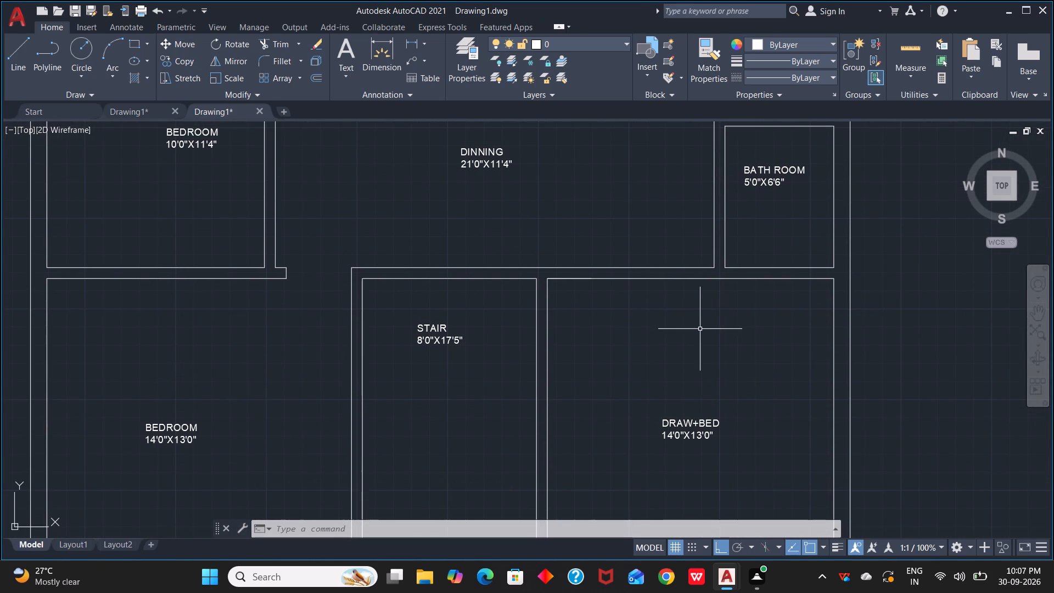
{"action": "middle_click_drag", "start_coordinate": [775, 329], "coordinate": [775, 486]}
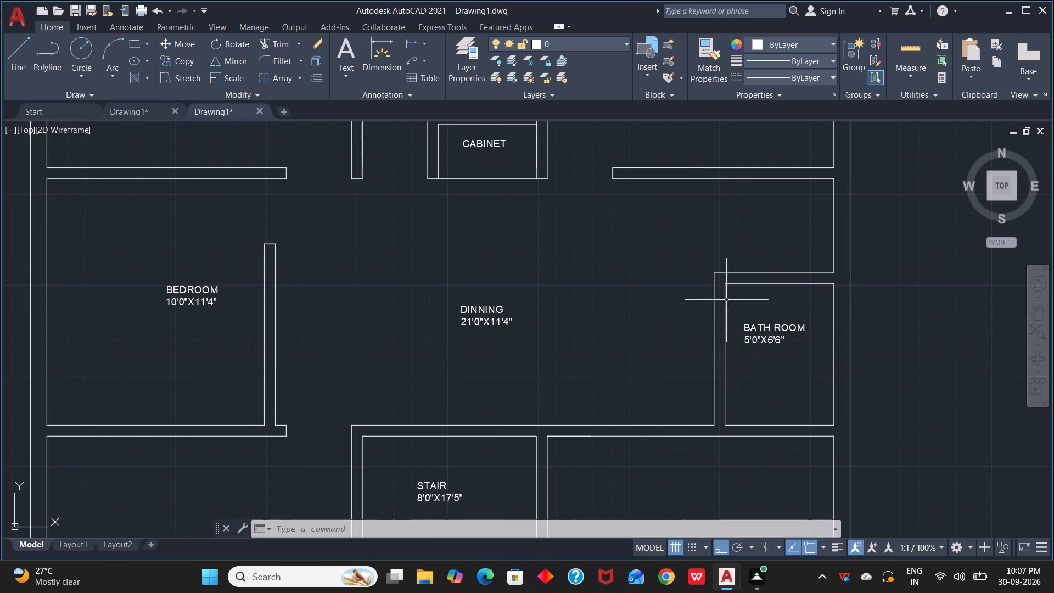
{"action": "key", "text": "e"}
{"action": "type", "text": "X"}
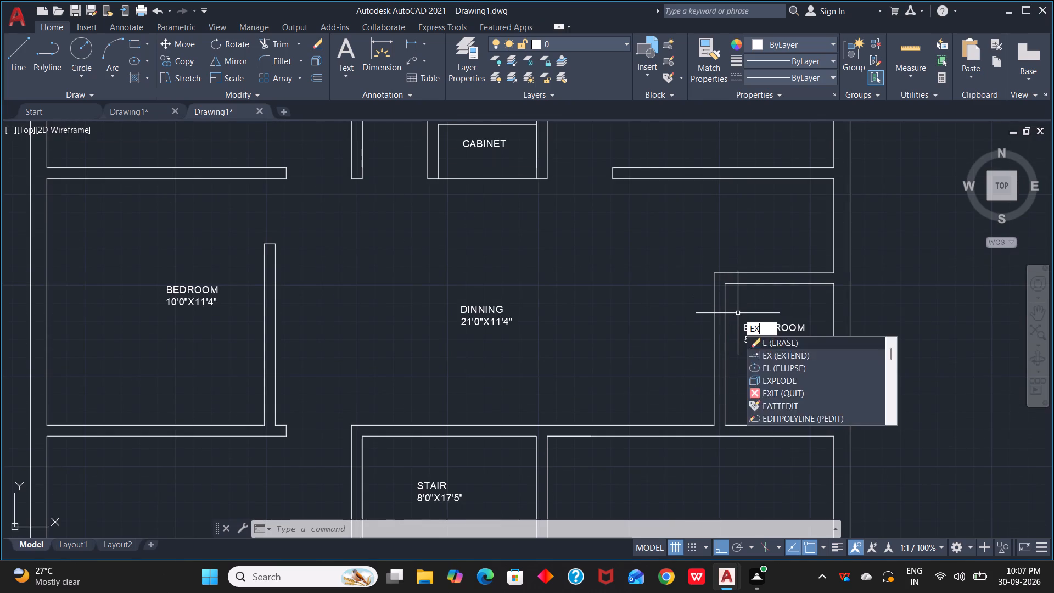
{"action": "key", "text": "space"}
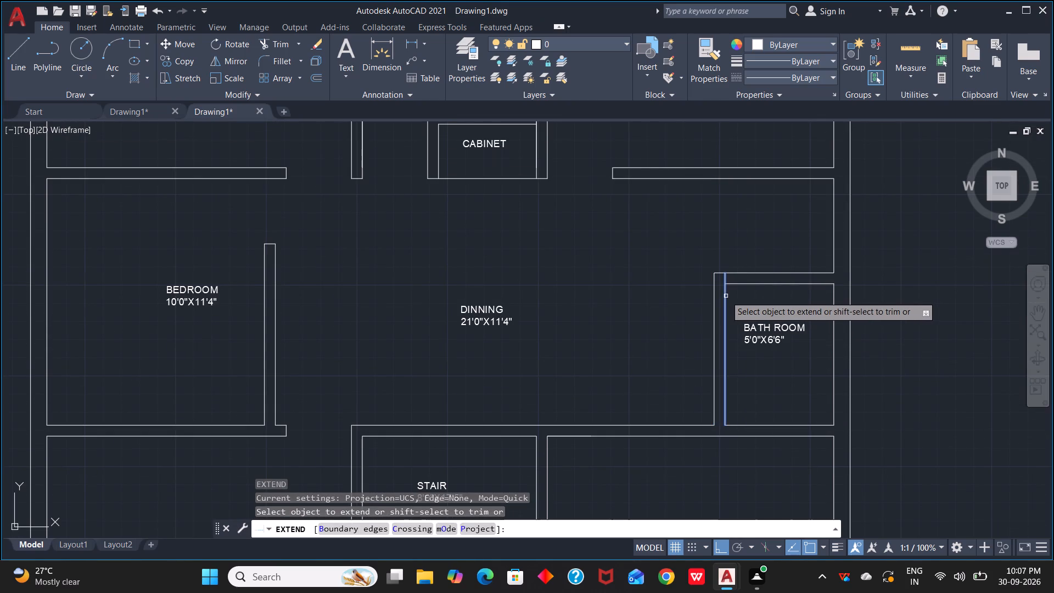
{"action": "left_click", "coordinate": [727, 296]}
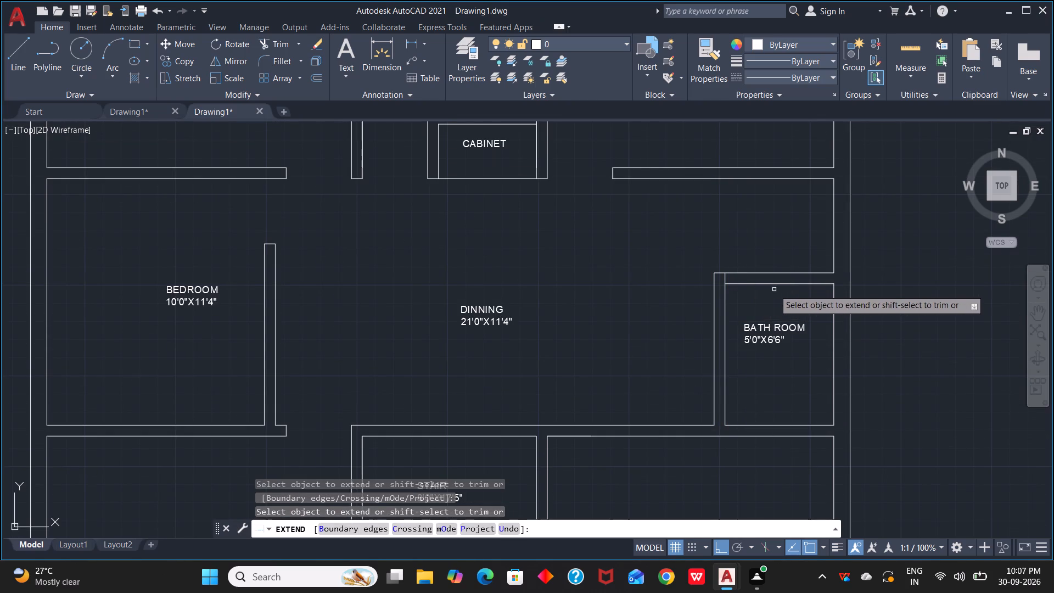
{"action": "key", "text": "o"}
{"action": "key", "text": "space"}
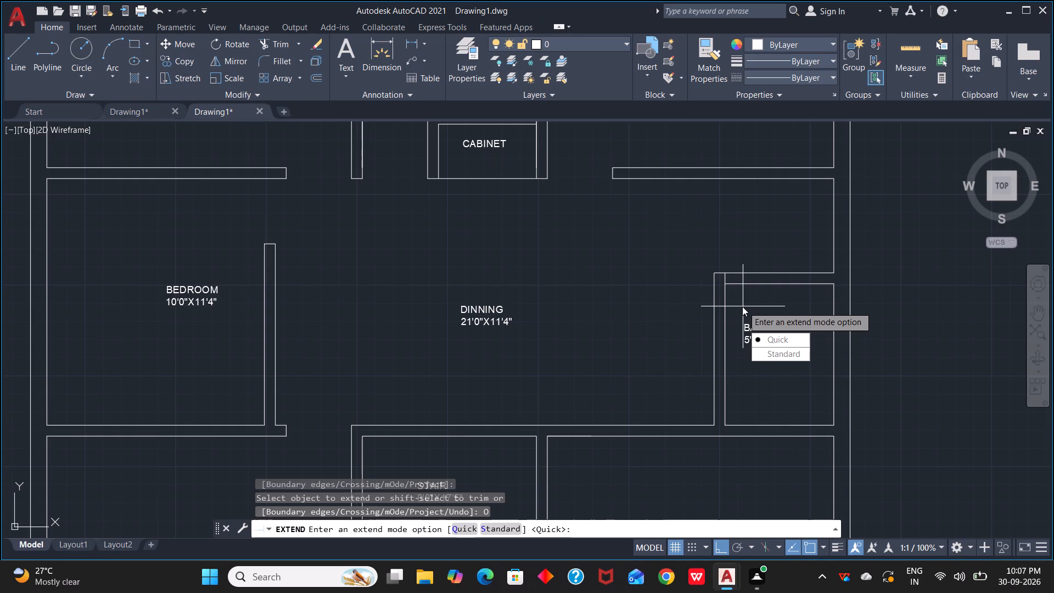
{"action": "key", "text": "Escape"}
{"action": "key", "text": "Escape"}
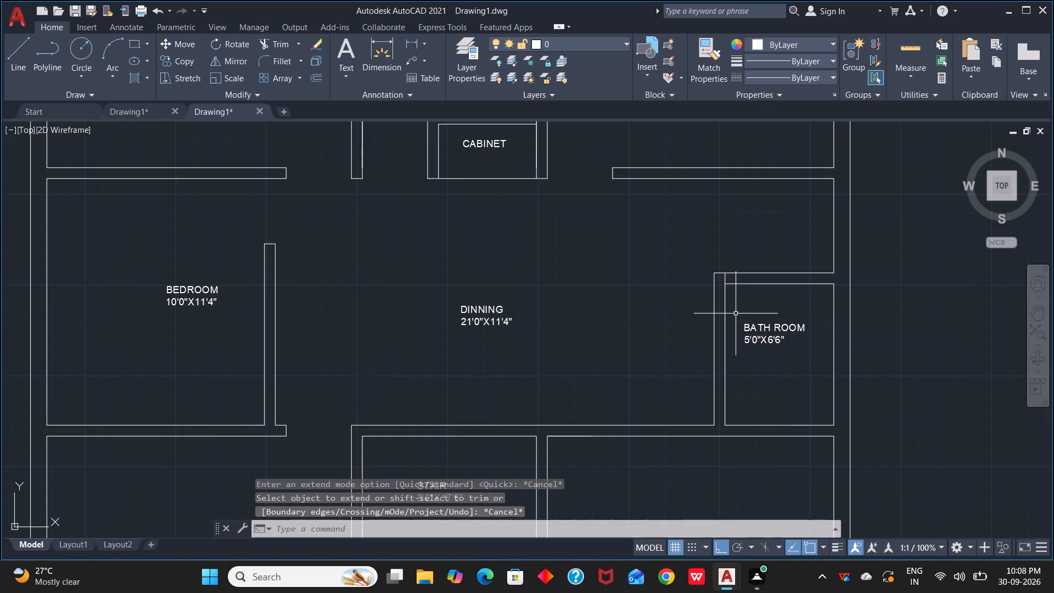
Offset the extended inner west wall line of the 5'0"X6'6" bathroom 2'6" east into the room.
{"action": "key", "text": "o"}
{"action": "key", "text": "space"}
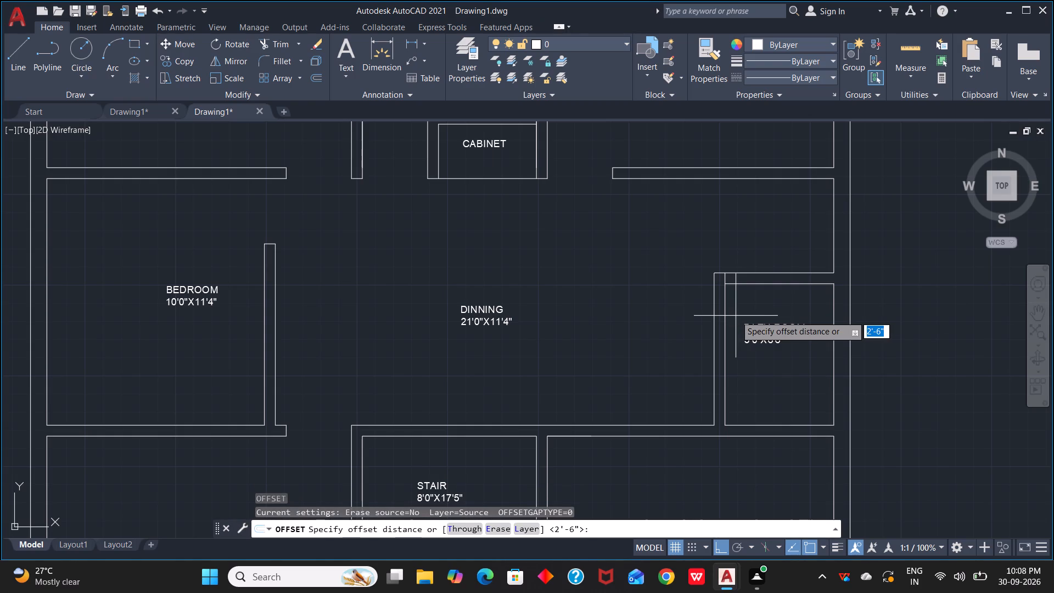
{"action": "key", "text": "space"}
{"action": "left_click", "coordinate": [726, 279]}
{"action": "left_click", "coordinate": [737, 279]}
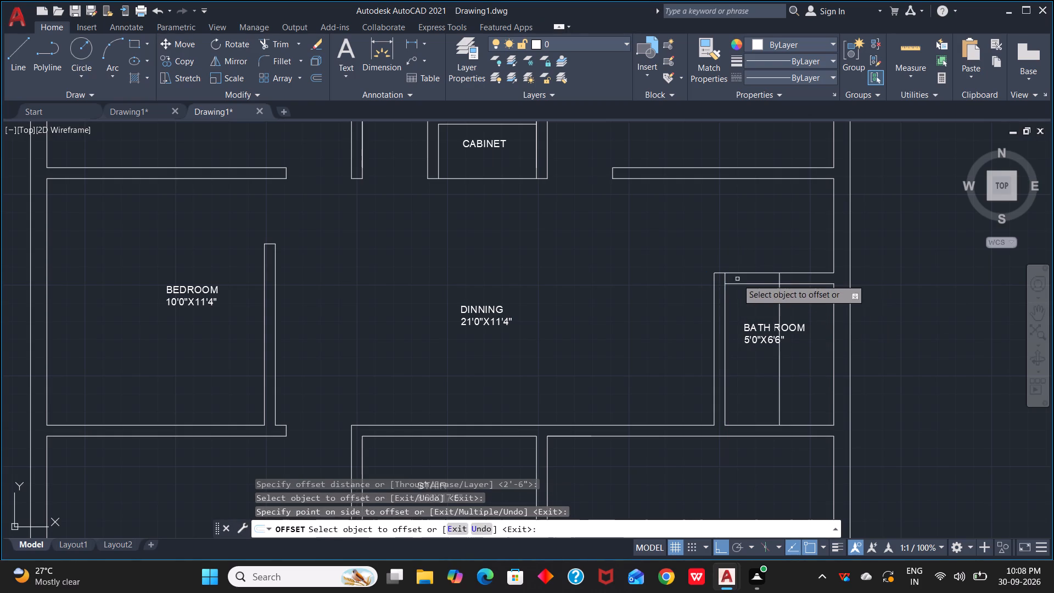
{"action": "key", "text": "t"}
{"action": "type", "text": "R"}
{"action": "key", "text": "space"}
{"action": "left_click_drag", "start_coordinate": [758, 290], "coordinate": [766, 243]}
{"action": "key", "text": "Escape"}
Trim the north wall lines and the excess offset line to cut a 2'6" door opening at the 5'0"X6'6" bathroom's northwest corner.
{"action": "key", "text": "t"}
{"action": "type", "text": "R"}
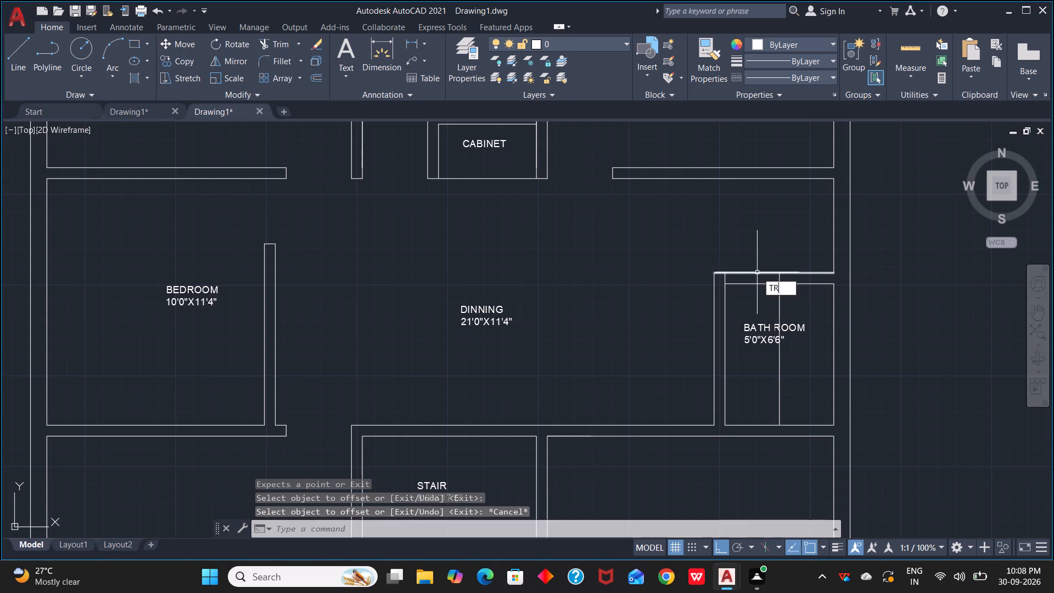
{"action": "key", "text": "space"}
{"action": "left_click_drag", "start_coordinate": [753, 295], "coordinate": [758, 264]}
{"action": "left_click_drag", "start_coordinate": [758, 304], "coordinate": [830, 304]}
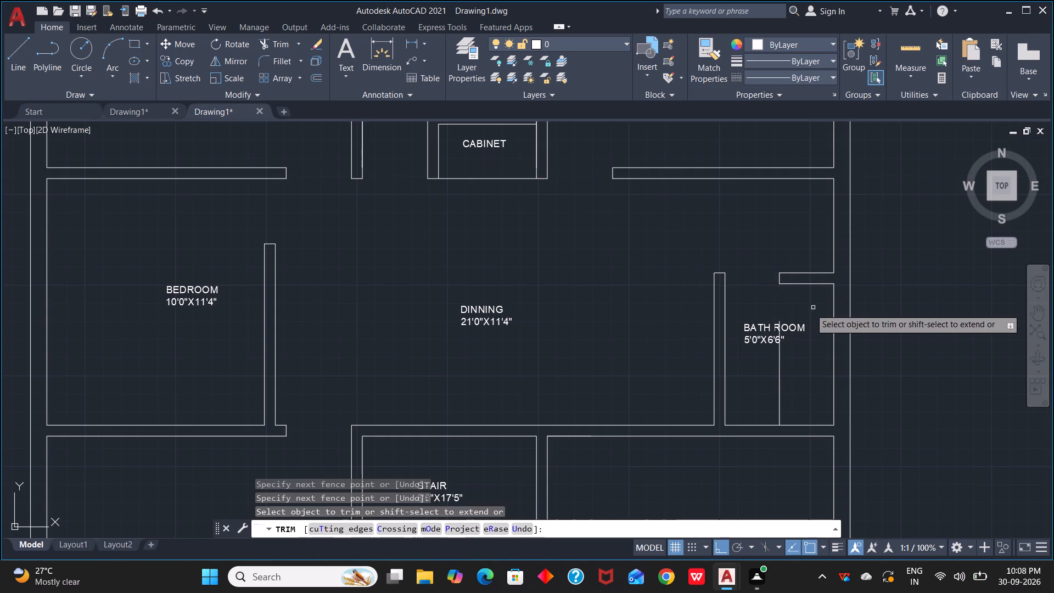
{"action": "left_click_drag", "start_coordinate": [788, 355], "coordinate": [753, 377]}
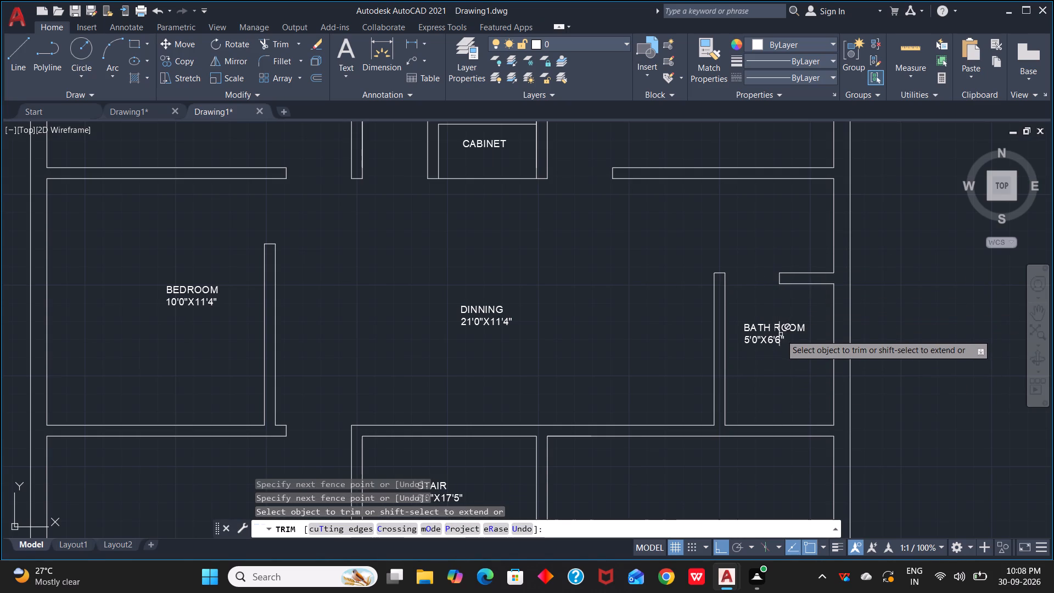
{"action": "scroll", "coordinate": [781, 334], "scroll_direction": "up", "scroll_amount": 3}
{"action": "left_click", "coordinate": [774, 334]}
{"action": "left_click", "coordinate": [788, 337]}
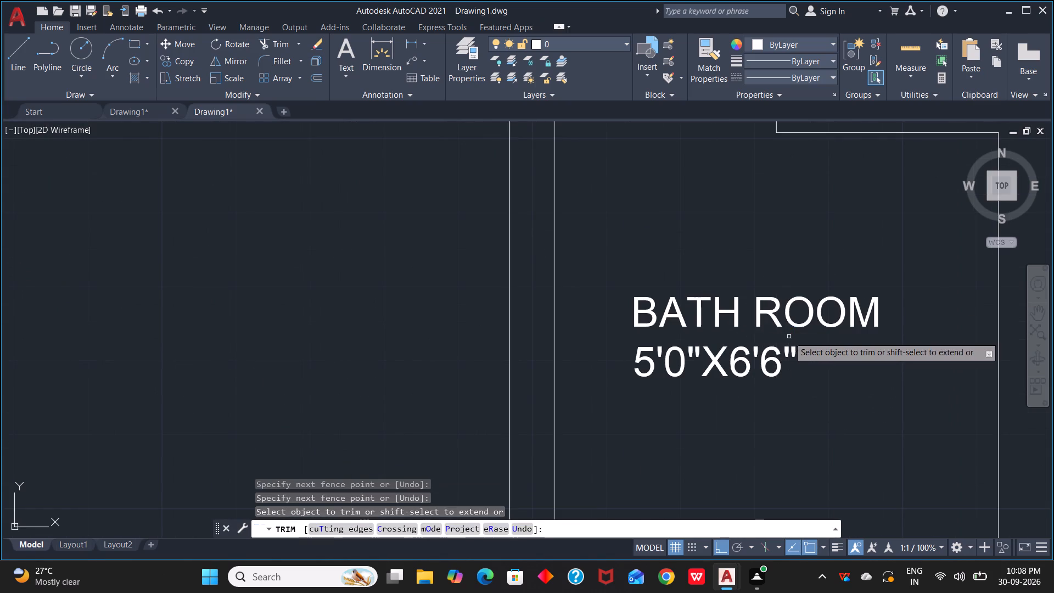
Extend the 5'0"X6'6" bathroom's outer west wall line south and the stair's inner west and east wall lines north across the dividing wall.
{"action": "scroll", "coordinate": [795, 338], "scroll_direction": "down", "scroll_amount": 4}
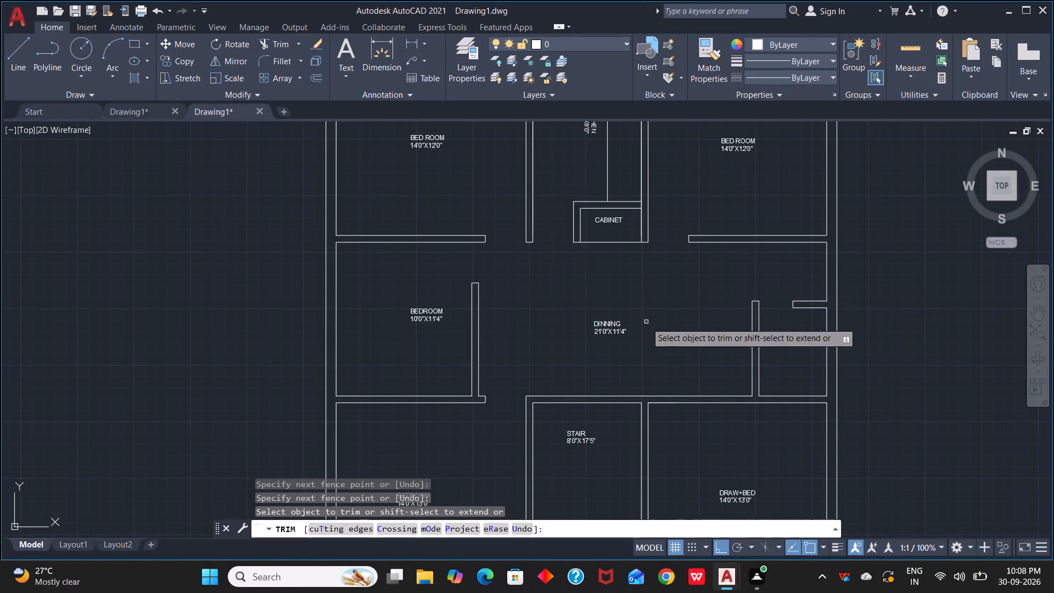
{"action": "middle_click_drag", "start_coordinate": [691, 354], "coordinate": [744, 274]}
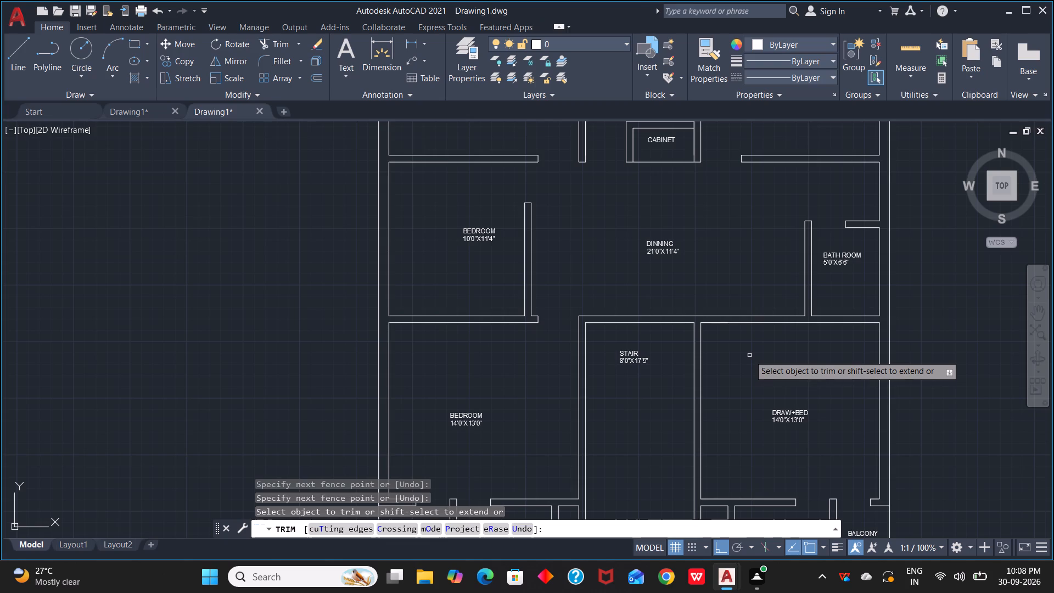
{"action": "scroll", "coordinate": [789, 380], "scroll_direction": "up", "scroll_amount": 3}
{"action": "scroll", "coordinate": [692, 317], "scroll_direction": "down", "scroll_amount": 1}
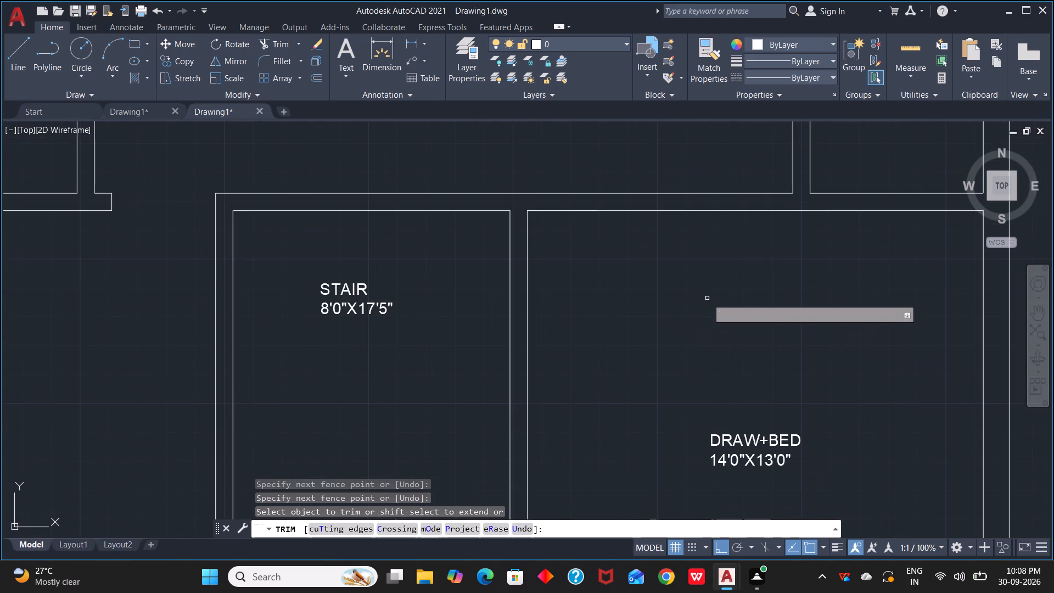
{"action": "middle_click_drag", "start_coordinate": [707, 297], "coordinate": [729, 400]}
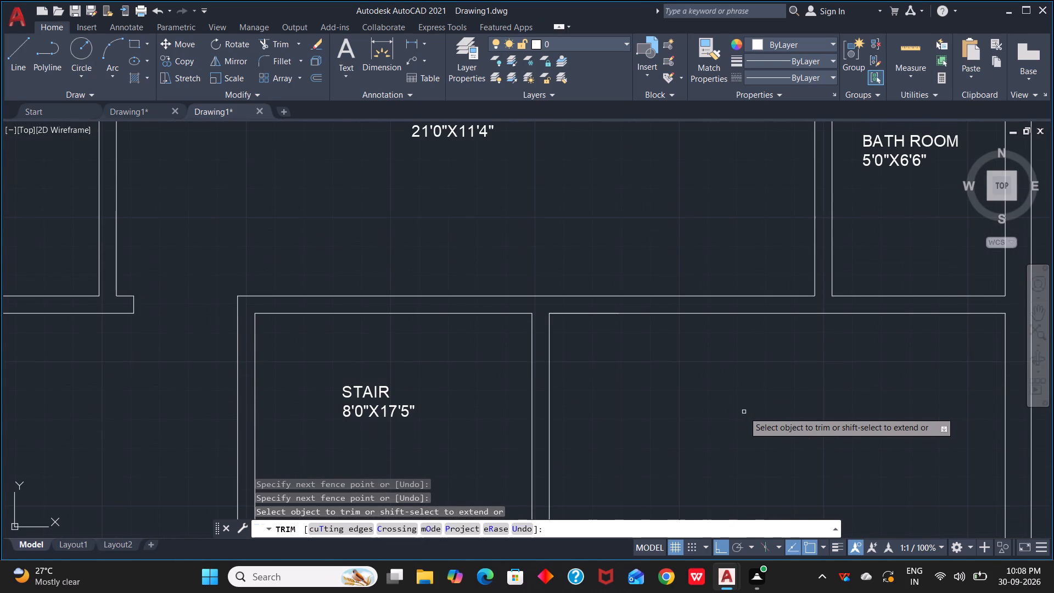
{"action": "scroll", "coordinate": [724, 370], "scroll_direction": "down", "scroll_amount": 1}
{"action": "middle_click_drag", "start_coordinate": [725, 369], "coordinate": [777, 466]}
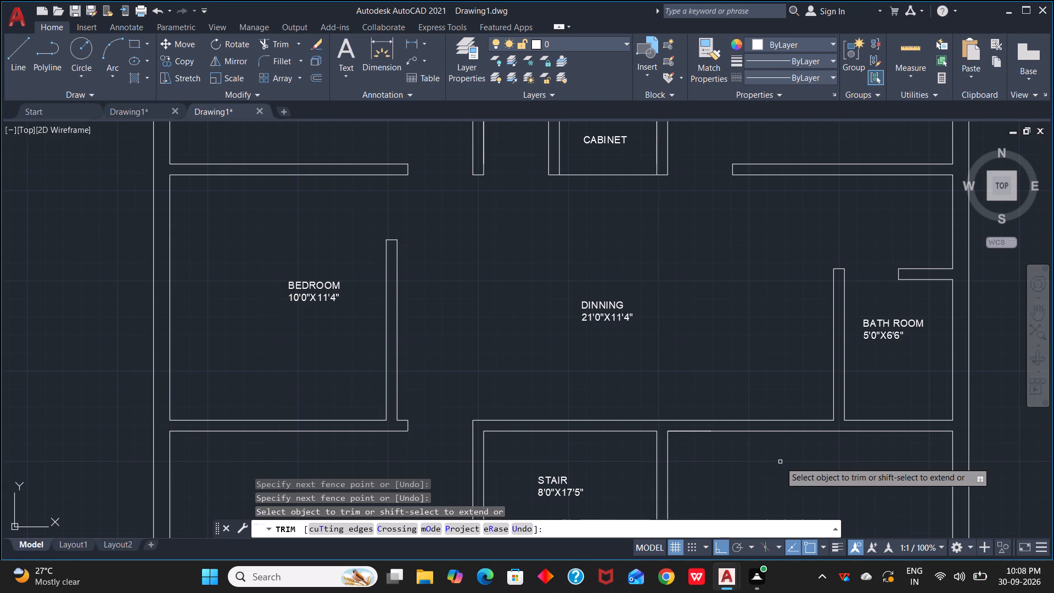
{"action": "scroll", "coordinate": [780, 462], "scroll_direction": "down", "scroll_amount": 5, "text": "ctrl"}
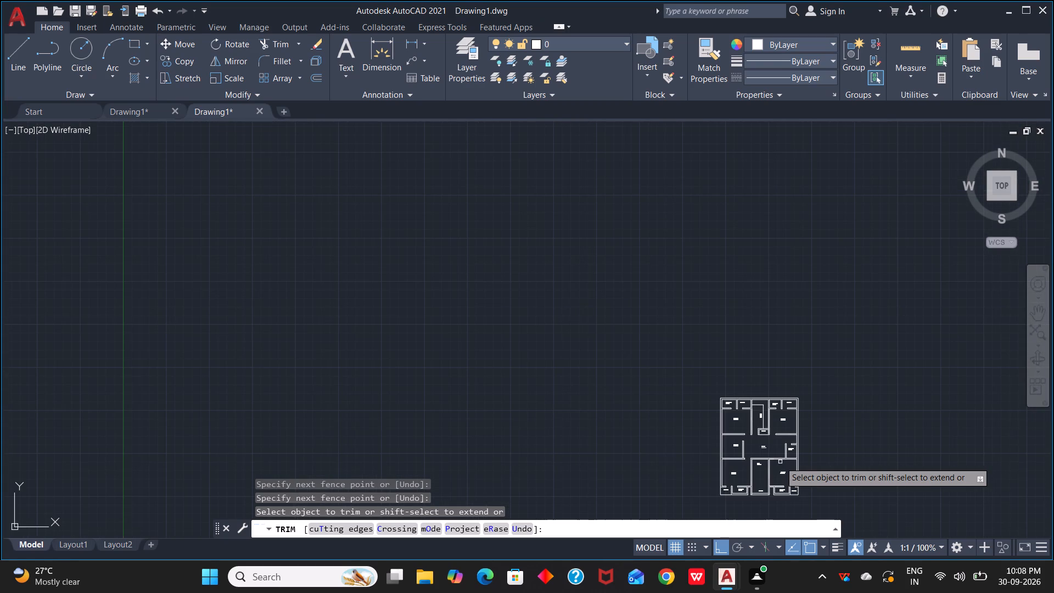
{"action": "scroll", "coordinate": [764, 451], "scroll_direction": "up", "scroll_amount": 1}
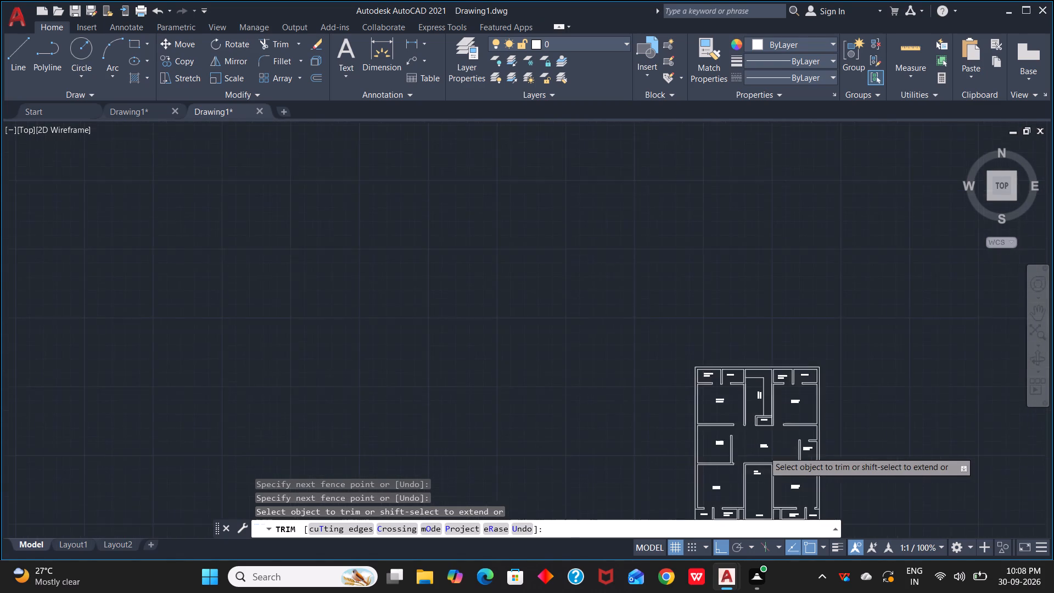
{"action": "scroll", "coordinate": [764, 451], "scroll_direction": "up", "scroll_amount": 1}
{"action": "middle_click_drag", "start_coordinate": [764, 451], "coordinate": [682, 311]}
{"action": "scroll", "coordinate": [681, 311], "scroll_direction": "up", "scroll_amount": 2}
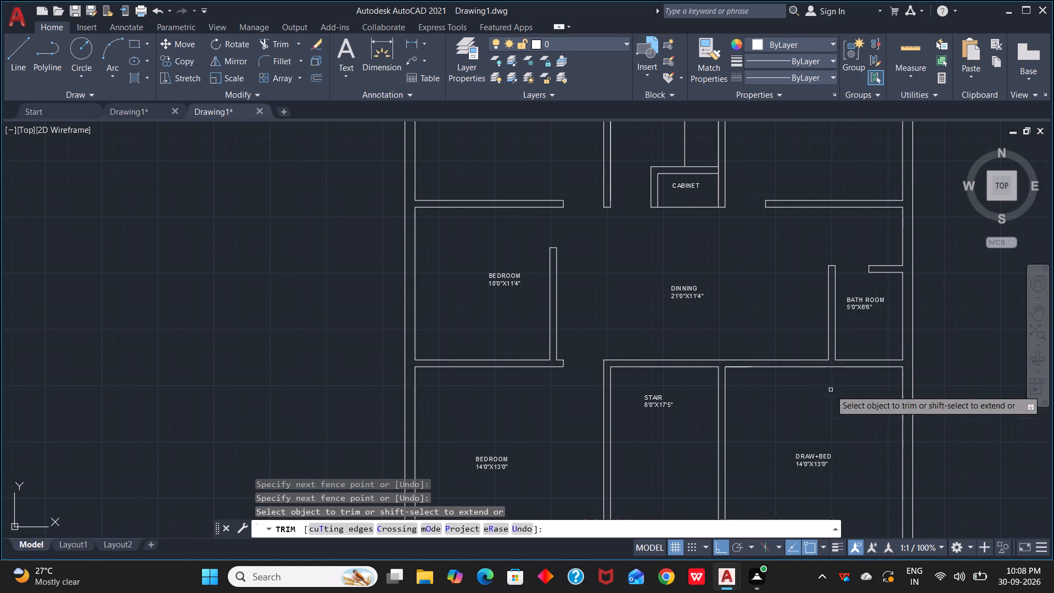
{"action": "scroll", "coordinate": [801, 393], "scroll_direction": "up", "scroll_amount": 2}
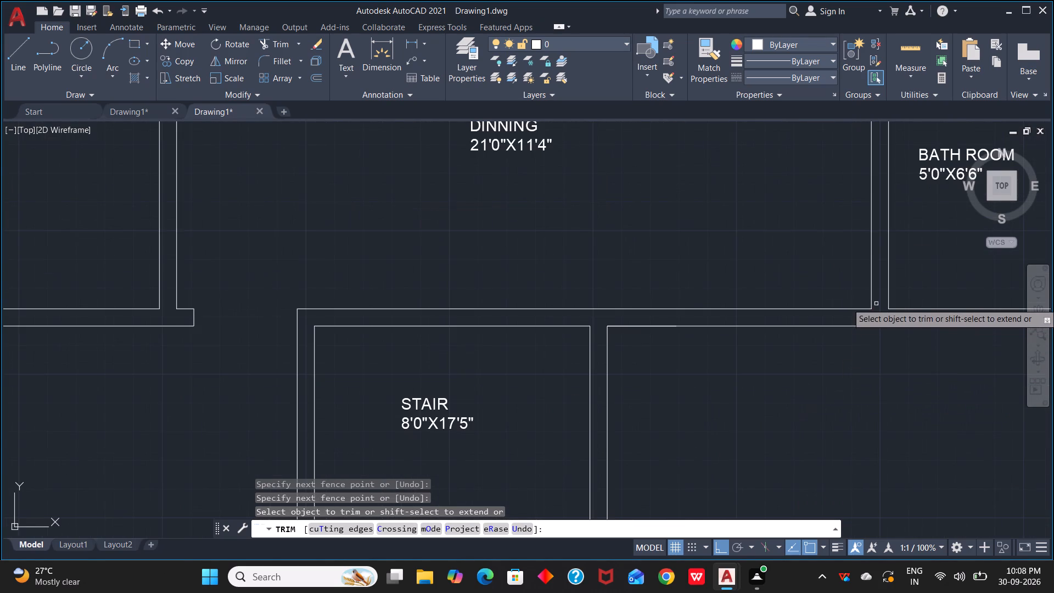
{"action": "key", "text": "Escape"}
{"action": "key", "text": "Escape"}
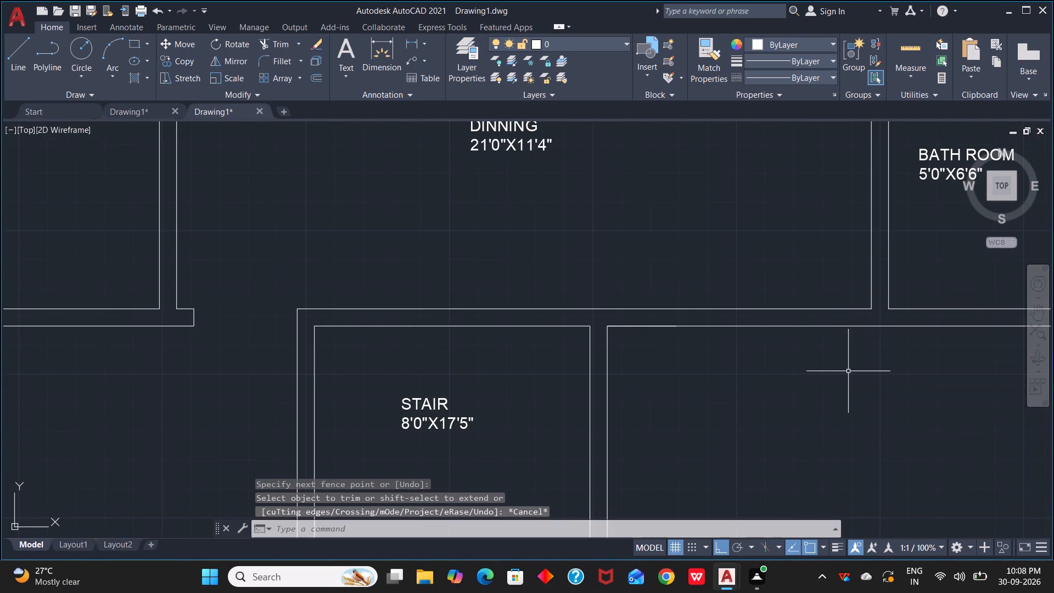
{"action": "key", "text": "e"}
{"action": "key", "text": "x"}
{"action": "key", "text": "space"}
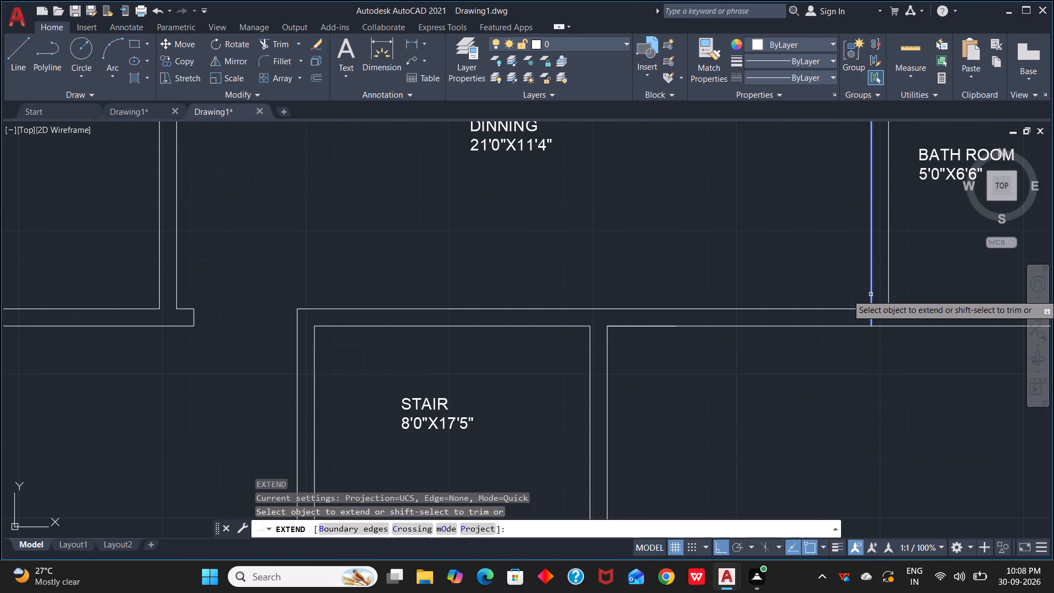
{"action": "left_click", "coordinate": [871, 294]}
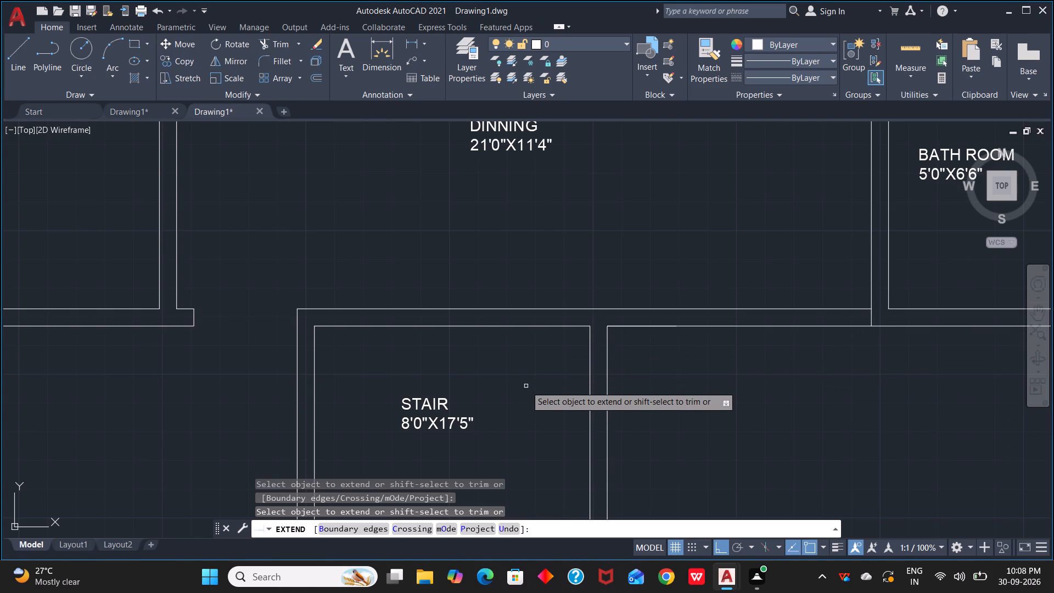
{"action": "left_click", "coordinate": [314, 359]}
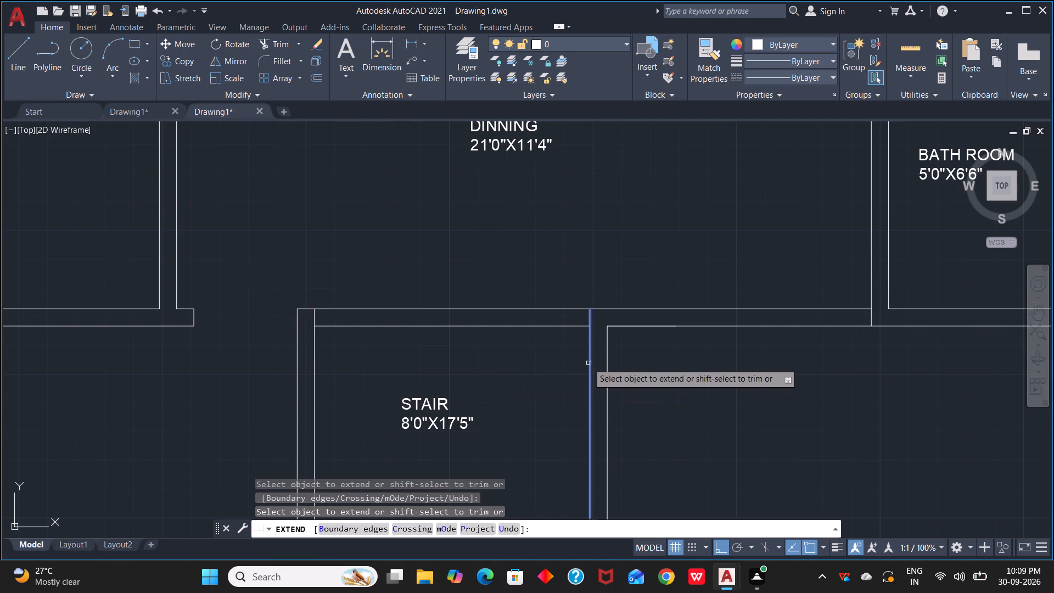
{"action": "left_click", "coordinate": [589, 360]}
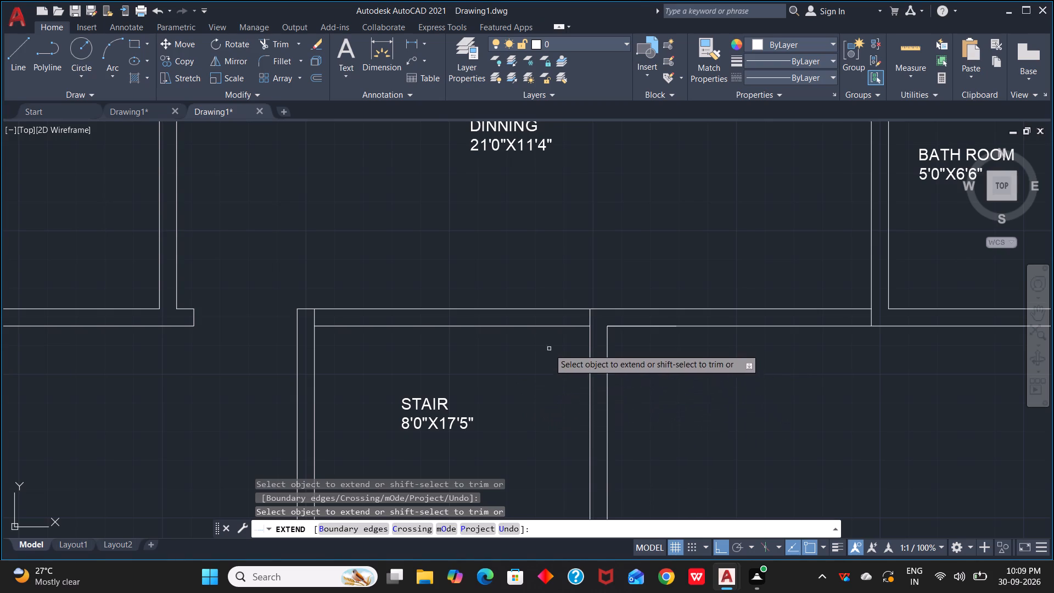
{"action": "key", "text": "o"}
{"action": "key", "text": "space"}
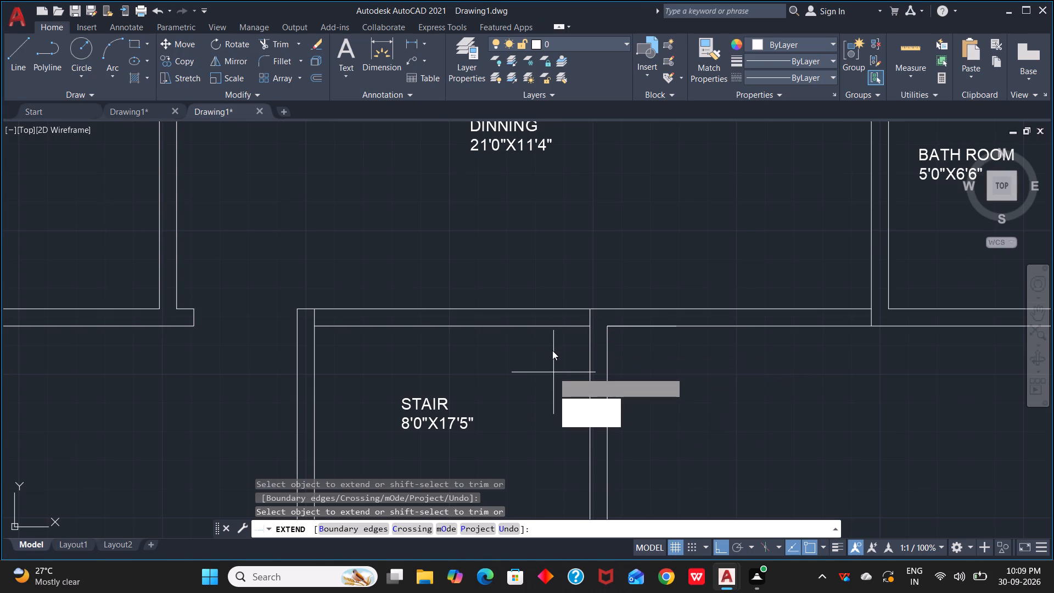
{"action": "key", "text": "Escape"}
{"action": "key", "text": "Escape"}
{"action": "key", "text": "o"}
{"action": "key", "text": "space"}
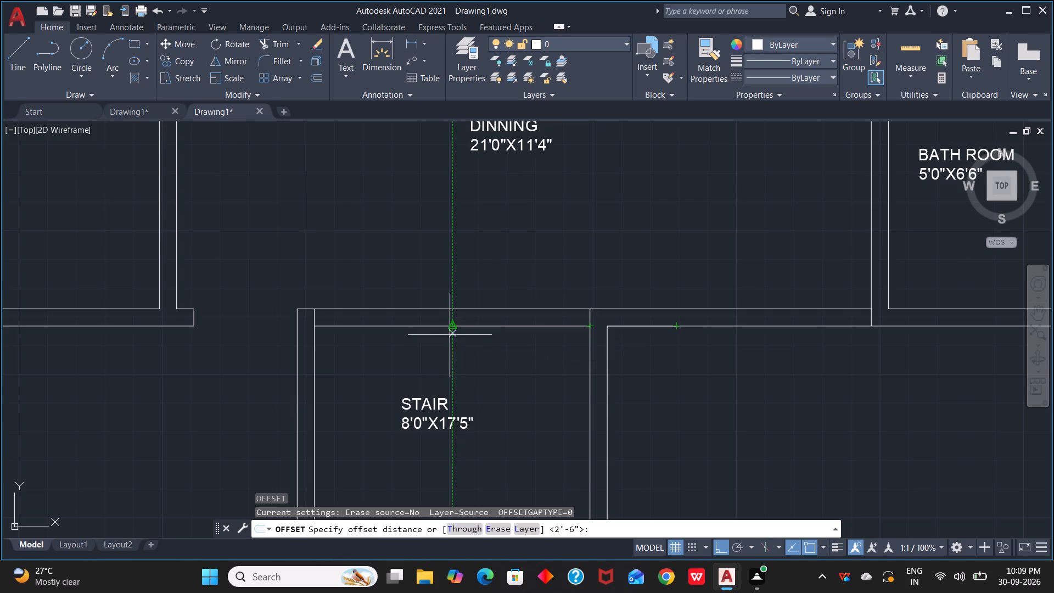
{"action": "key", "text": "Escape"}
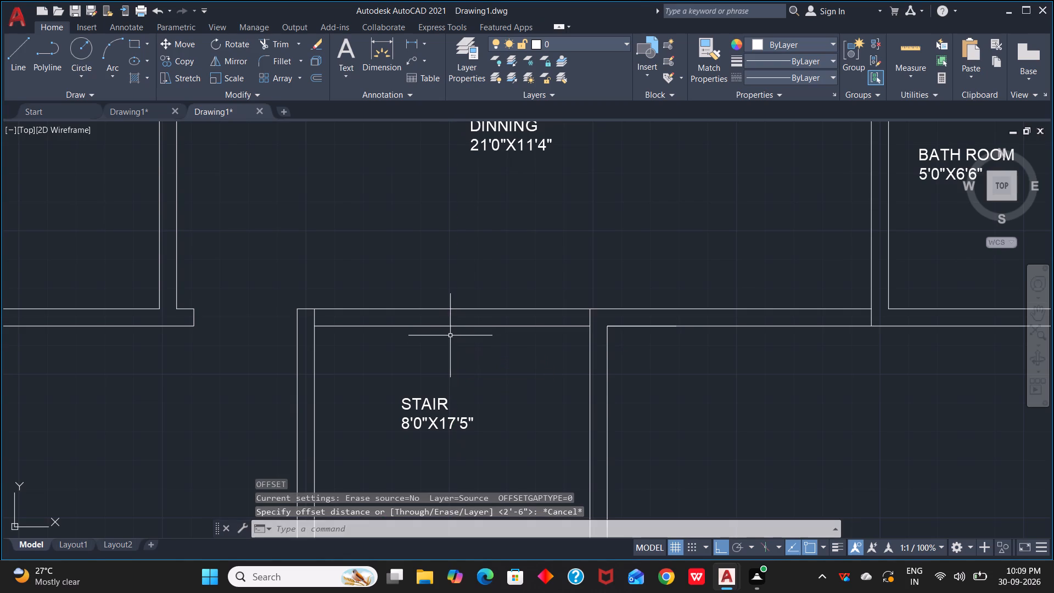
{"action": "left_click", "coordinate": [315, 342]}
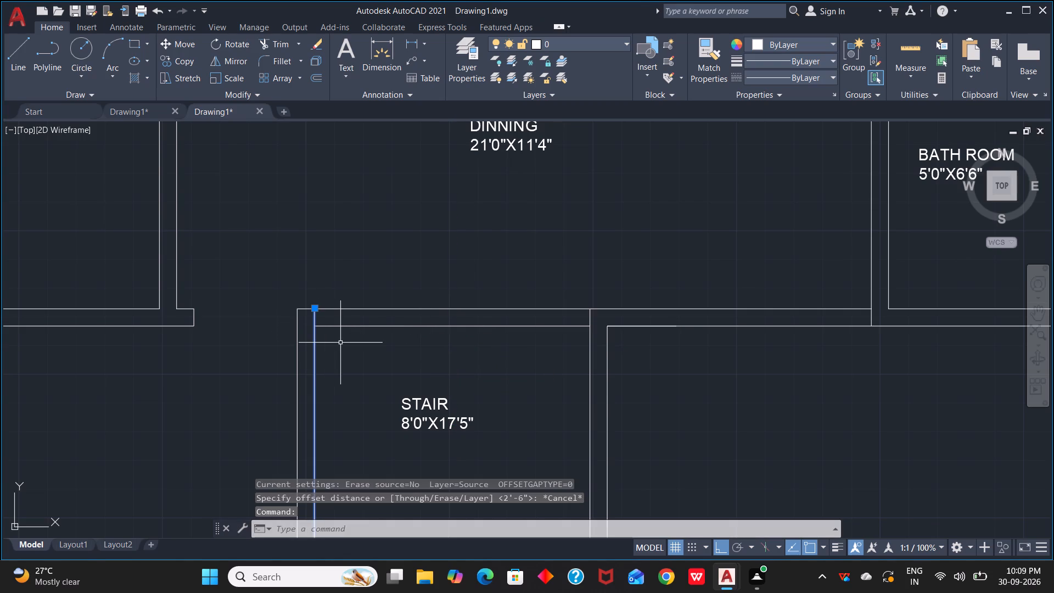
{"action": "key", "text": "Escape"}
Offset the extended inner west wall line of the stair 1' east into the stair.
{"action": "key", "text": "o"}
{"action": "key", "text": "space"}
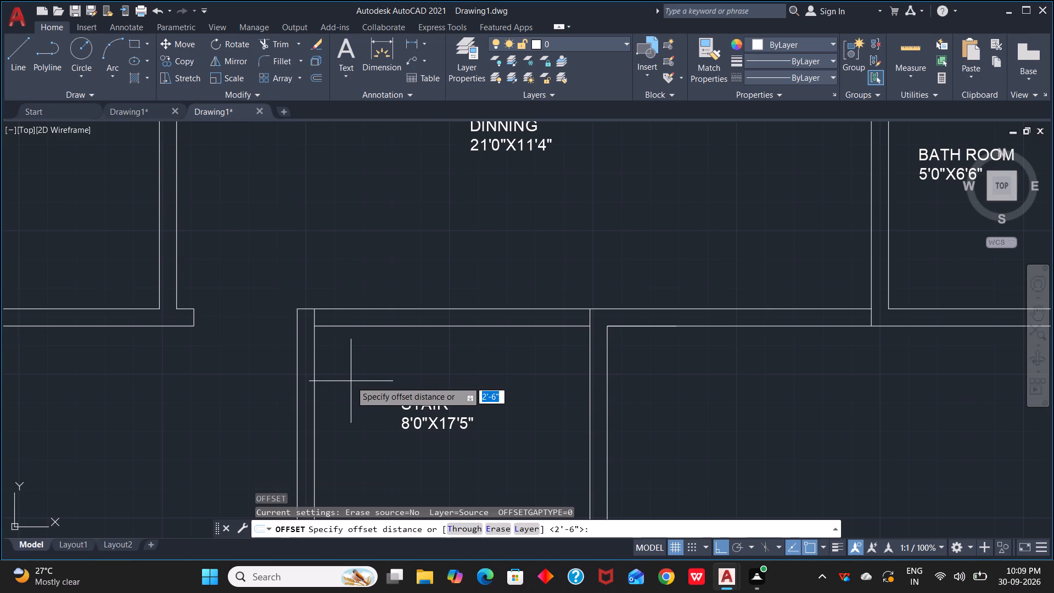
{"action": "key", "text": "0"}
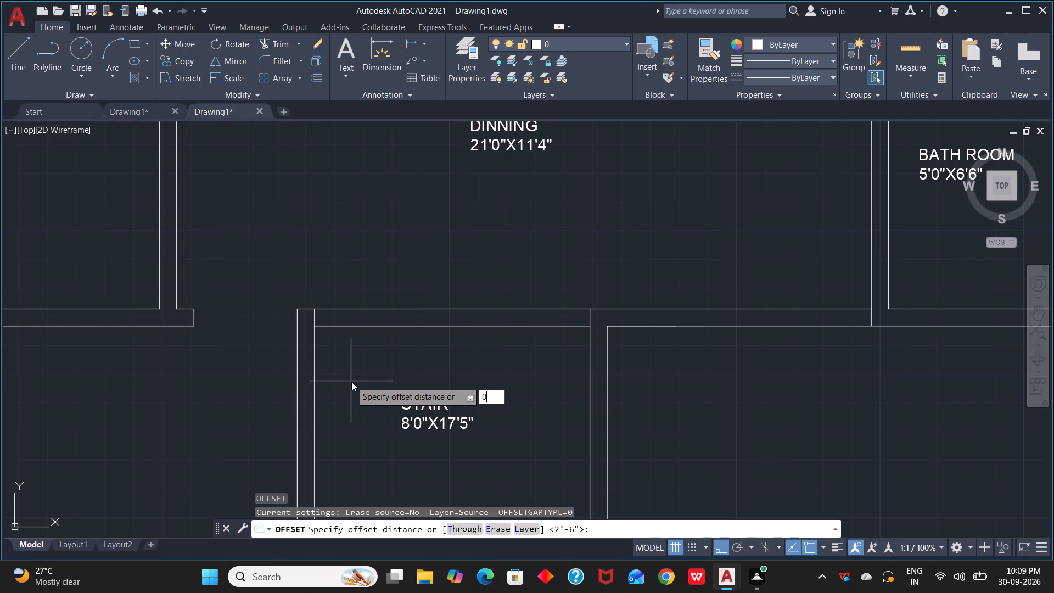
{"action": "key", "text": "BackSpace"}
{"action": "key", "text": "1"}
{"action": "type", "text": "'"}
{"action": "key", "text": "space"}
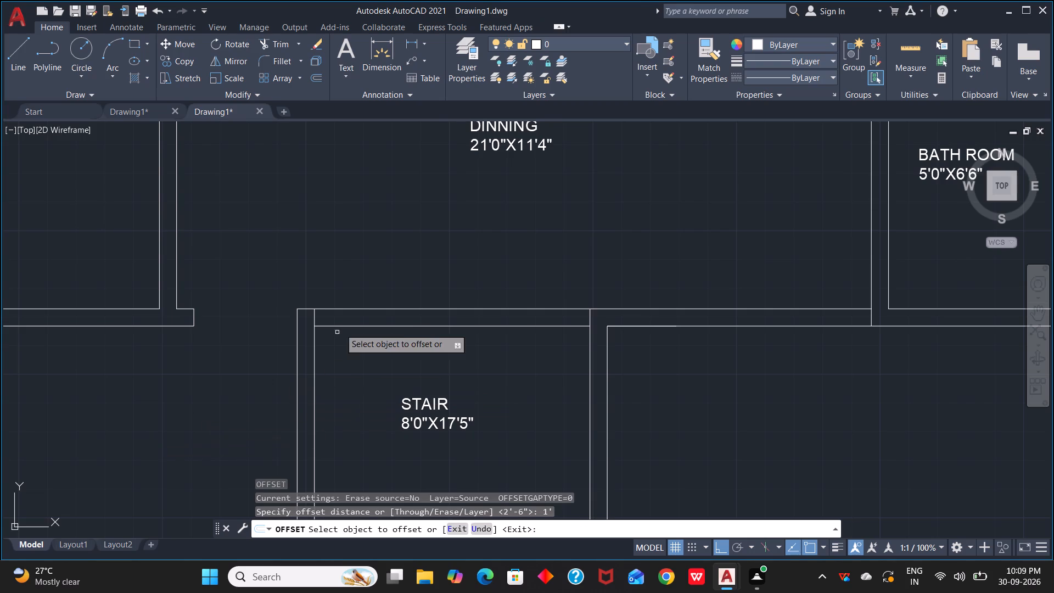
{"action": "left_click", "coordinate": [316, 322]}
{"action": "left_click", "coordinate": [365, 329]}
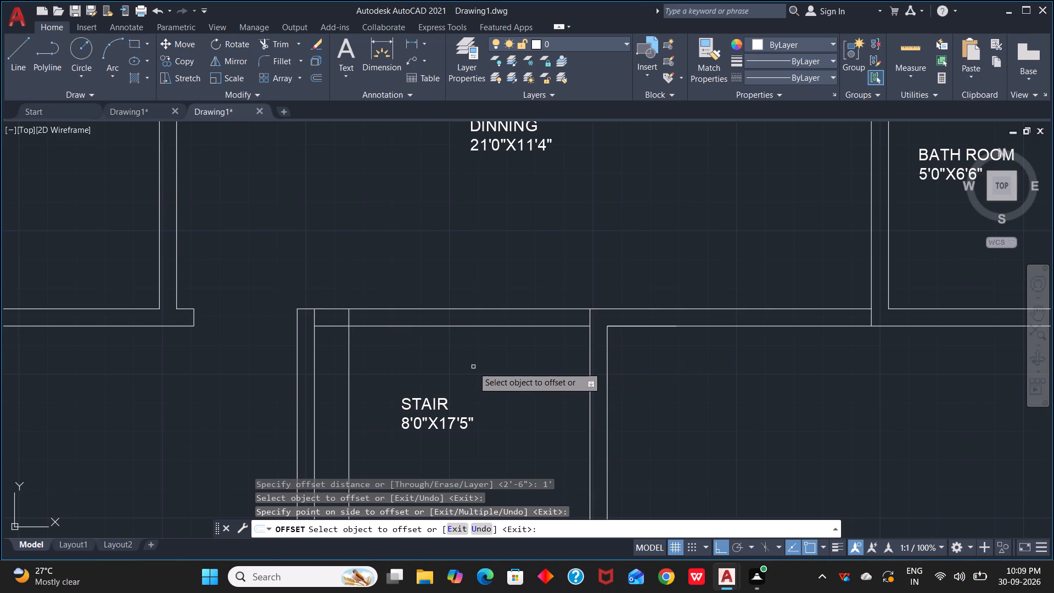
{"action": "left_click", "coordinate": [349, 373]}
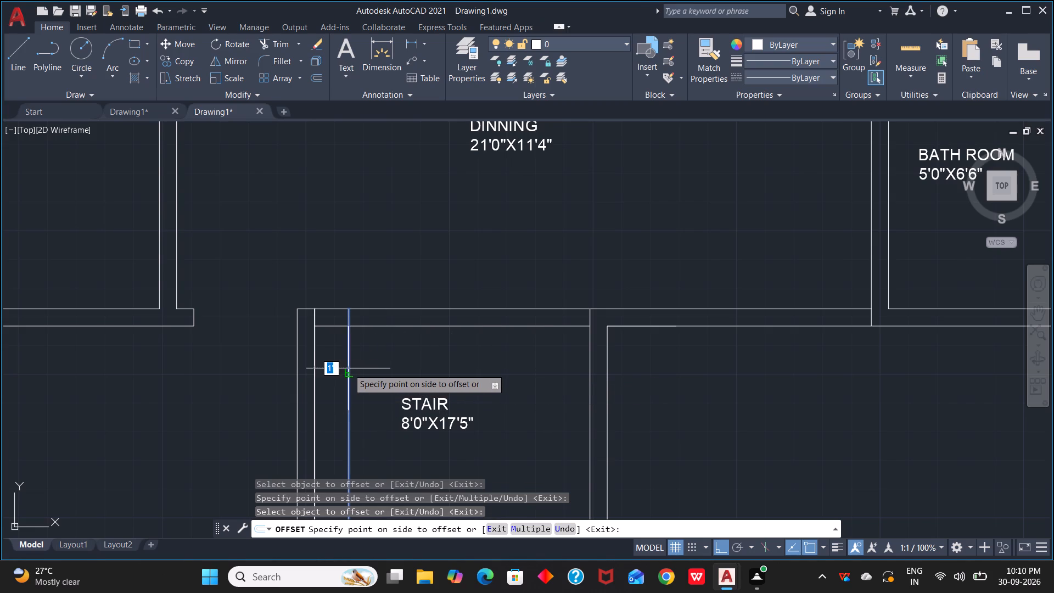
{"action": "key", "text": "Escape"}
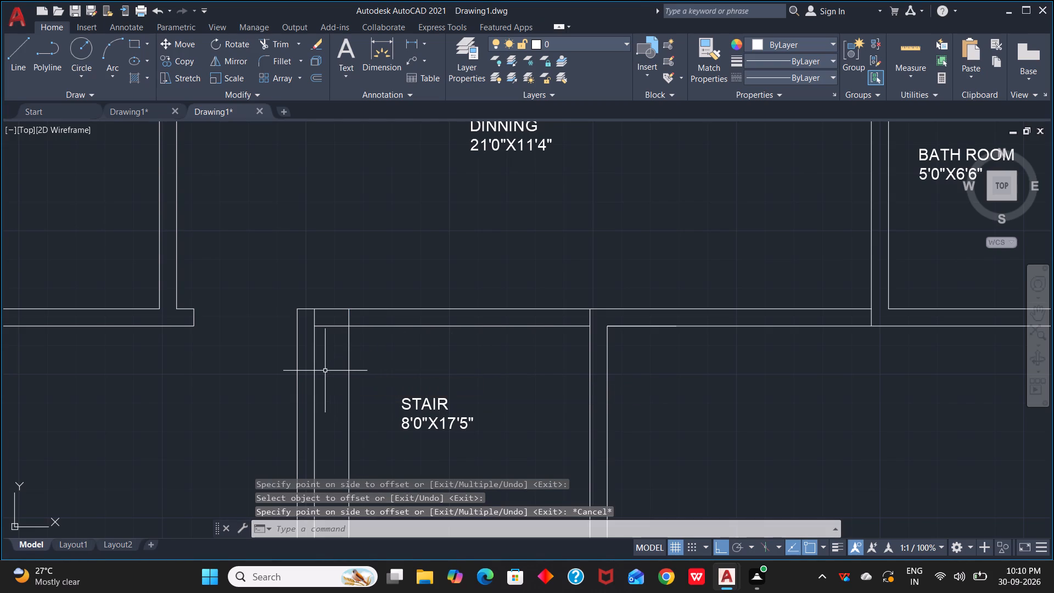
Offset the stair's extended inner west wall line 1.5' east into the stair.
{"action": "key", "text": "space"}
{"action": "key", "text": "space"}
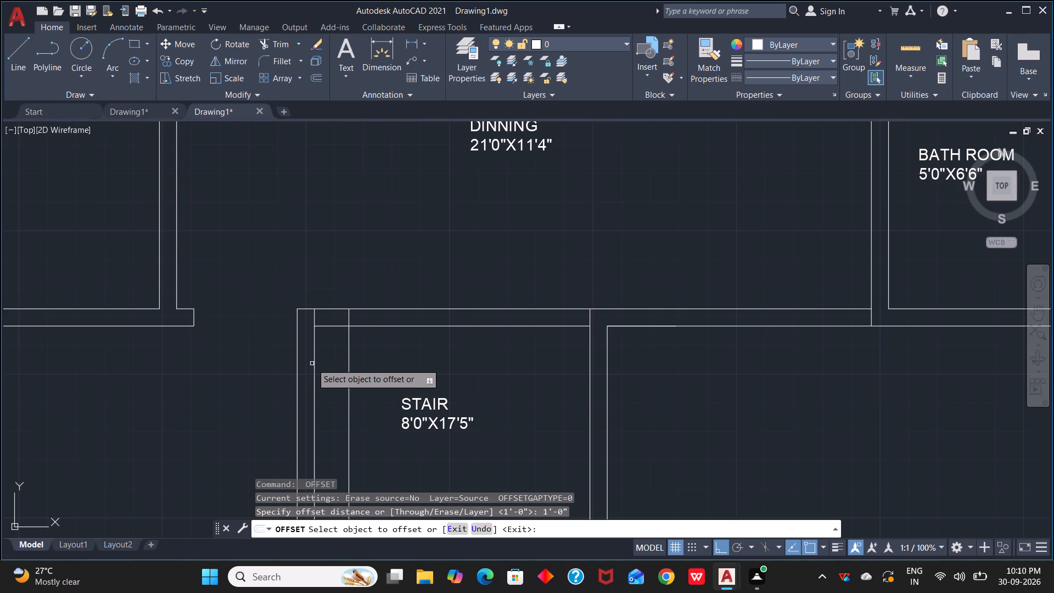
{"action": "key", "text": "space"}
{"action": "key", "text": "space"}
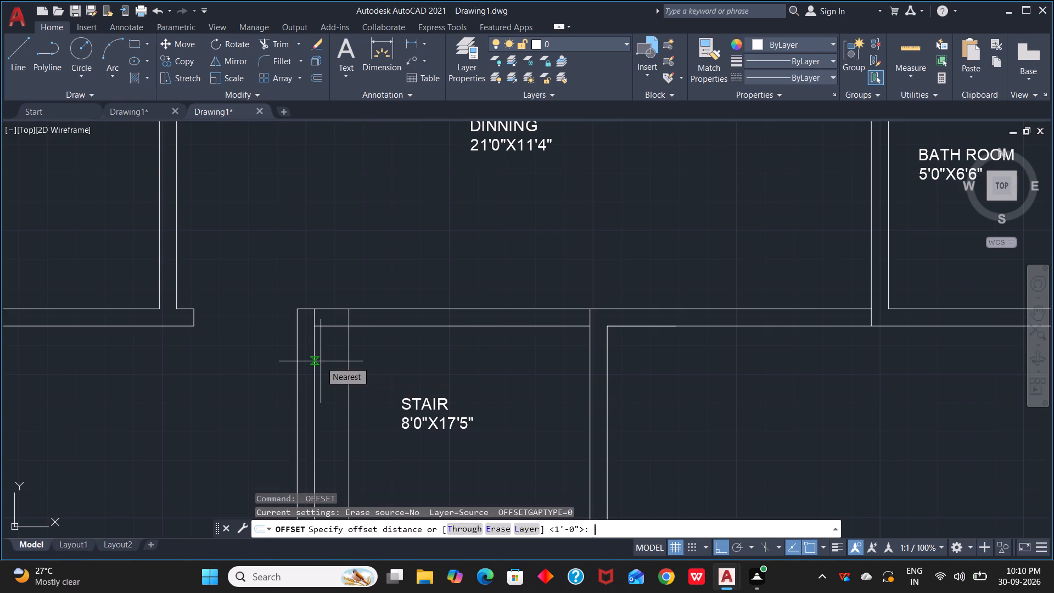
{"action": "type", "text": "1.5"}
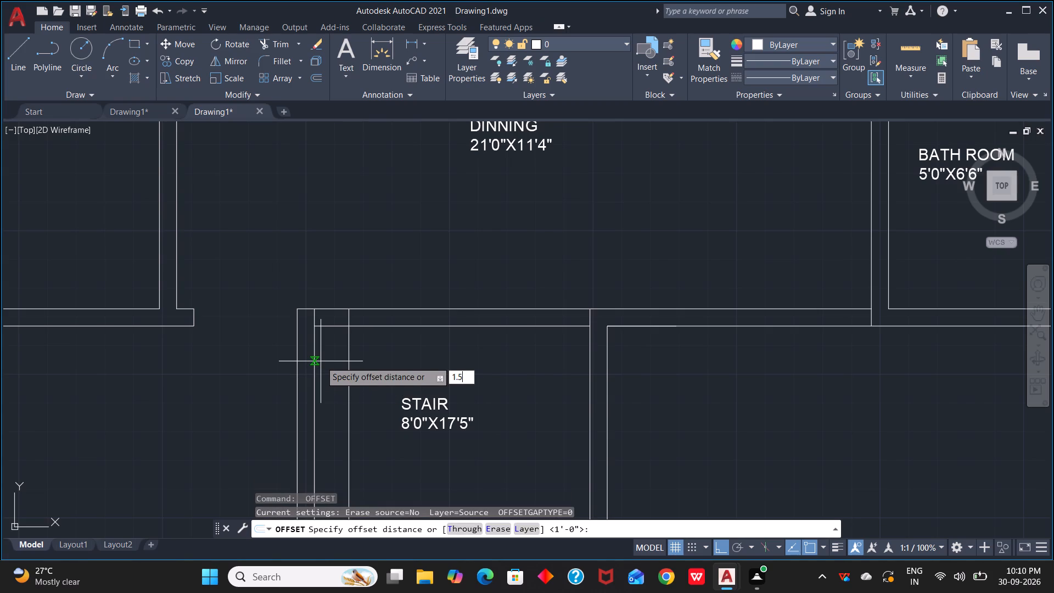
{"action": "type", "text": "'"}
{"action": "key", "text": "space"}
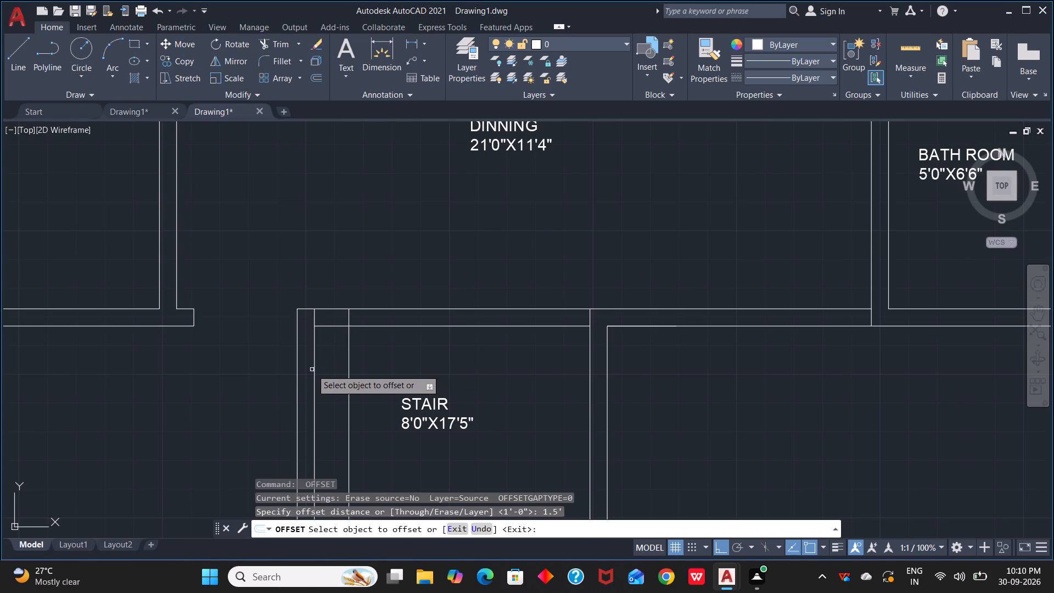
{"action": "left_click", "coordinate": [312, 370]}
{"action": "left_click", "coordinate": [315, 370]}
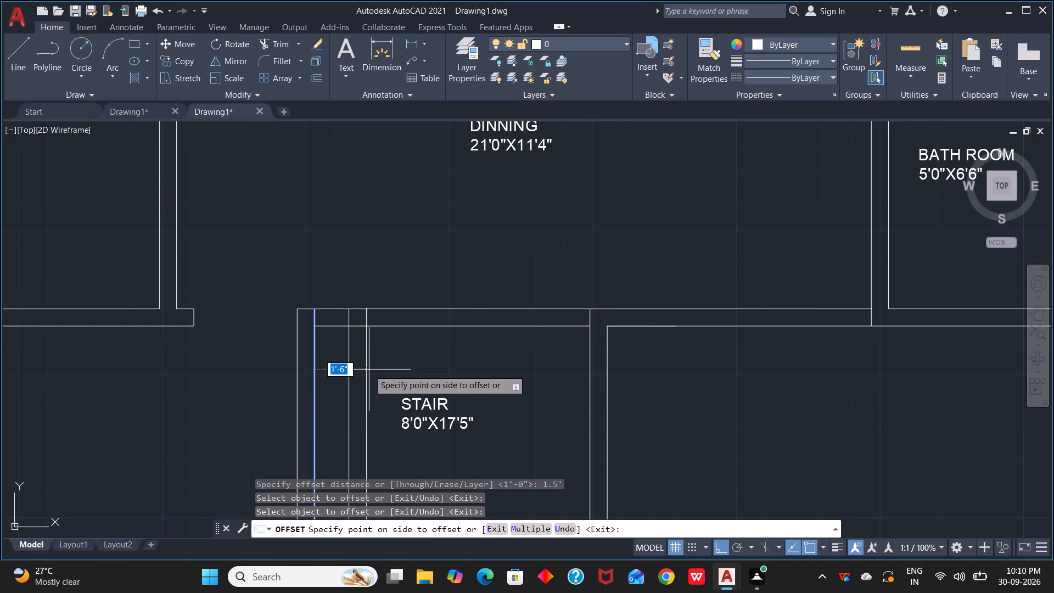
{"action": "left_click", "coordinate": [369, 370]}
{"action": "left_click", "coordinate": [349, 378]}
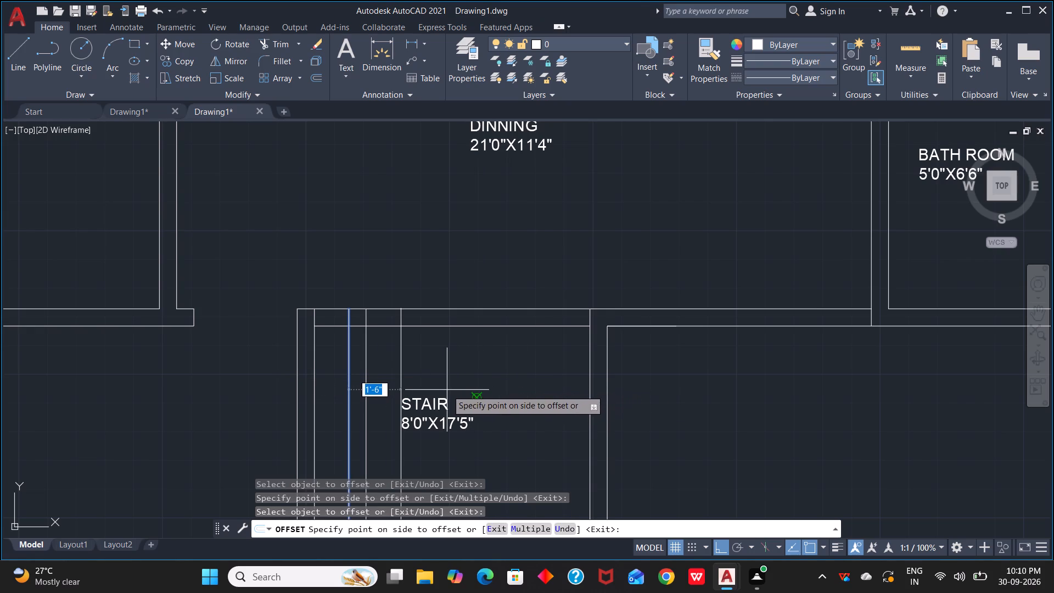
{"action": "key", "text": "Escape"}
Offset the stair's extended inner east wall line 1'6" west into the stair.
{"action": "key", "text": "space"}
{"action": "key", "text": "space"}
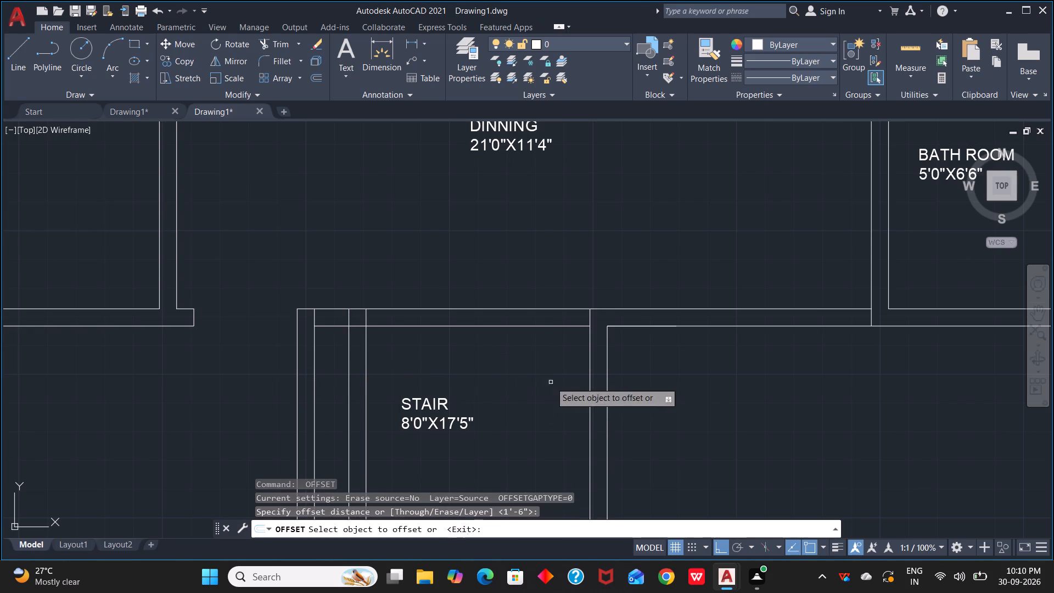
{"action": "left_click", "coordinate": [588, 380]}
{"action": "left_click", "coordinate": [560, 385]}
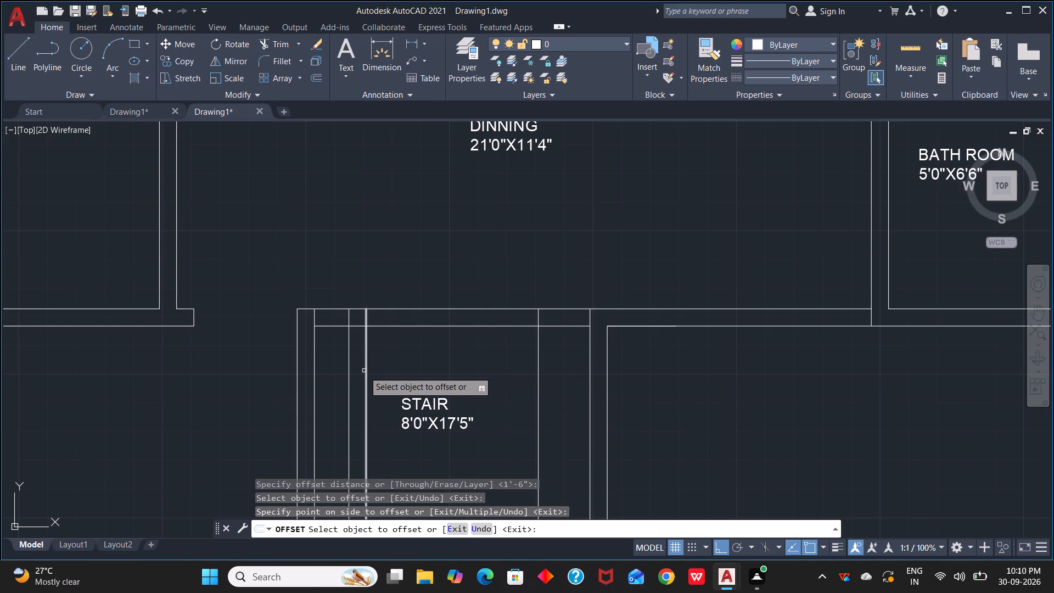
{"action": "key", "text": "Escape"}
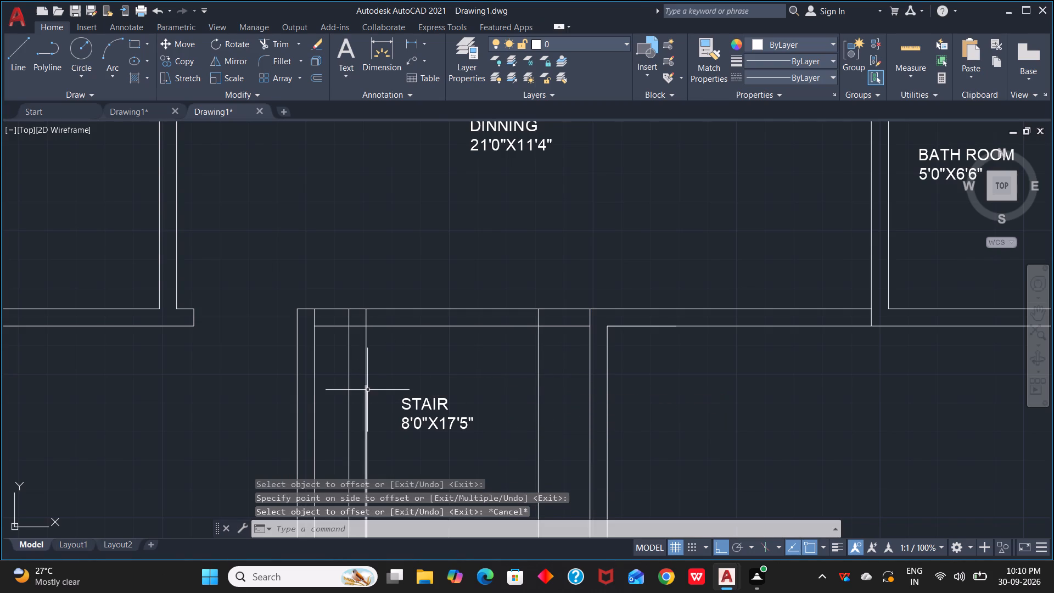
Erase the line offset 1' east of the stair's inner west wall line.
{"action": "left_click", "coordinate": [349, 392]}
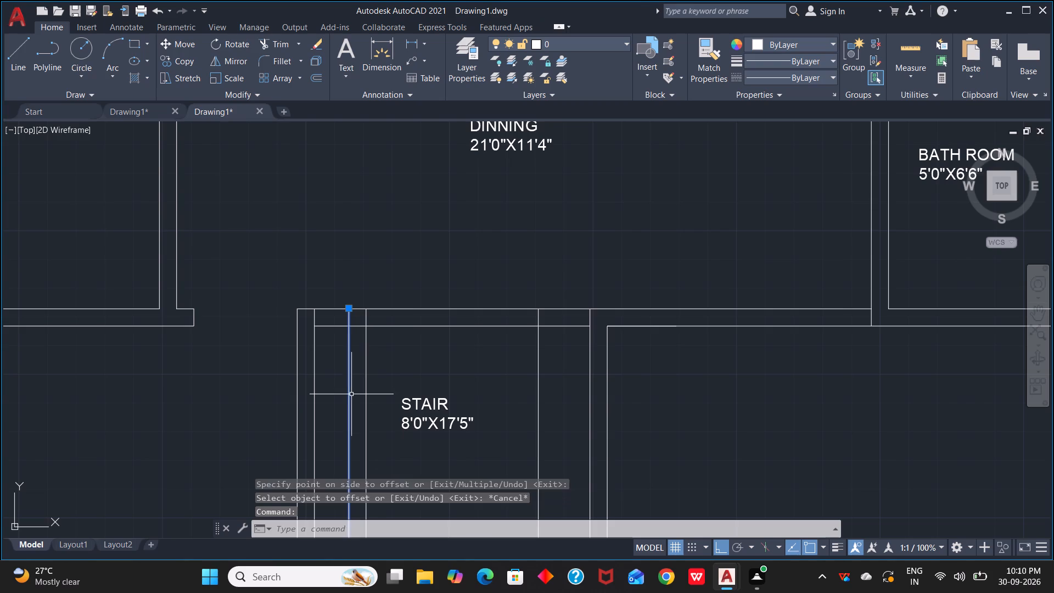
{"action": "key", "text": "Delete"}
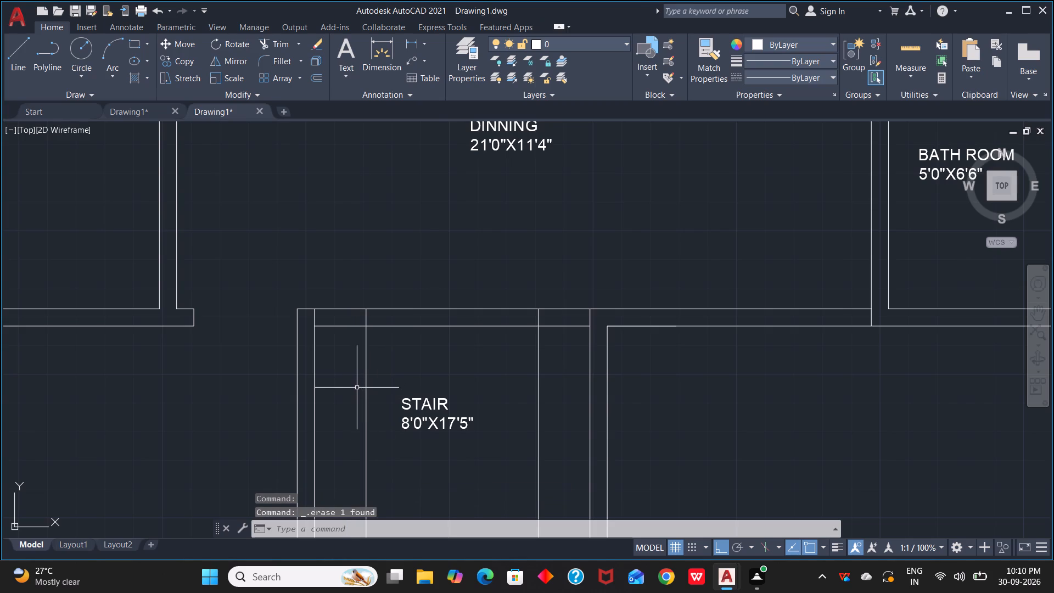
Trim the stair's two 1'6" offset lines south of the dividing wall and the wall lines between them to open the stair to the dining area.
{"action": "key", "text": "t"}
{"action": "type", "text": "R"}
{"action": "key", "text": "space"}
{"action": "left_click_drag", "start_coordinate": [350, 394], "coordinate": [403, 382]}
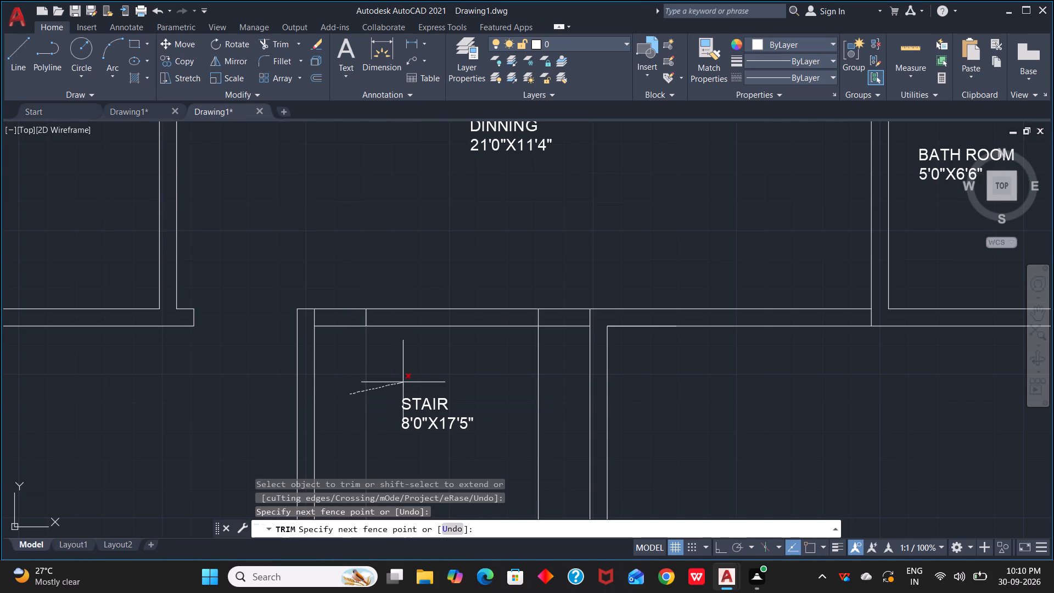
{"action": "left_click_drag", "start_coordinate": [403, 382], "coordinate": [491, 293]}
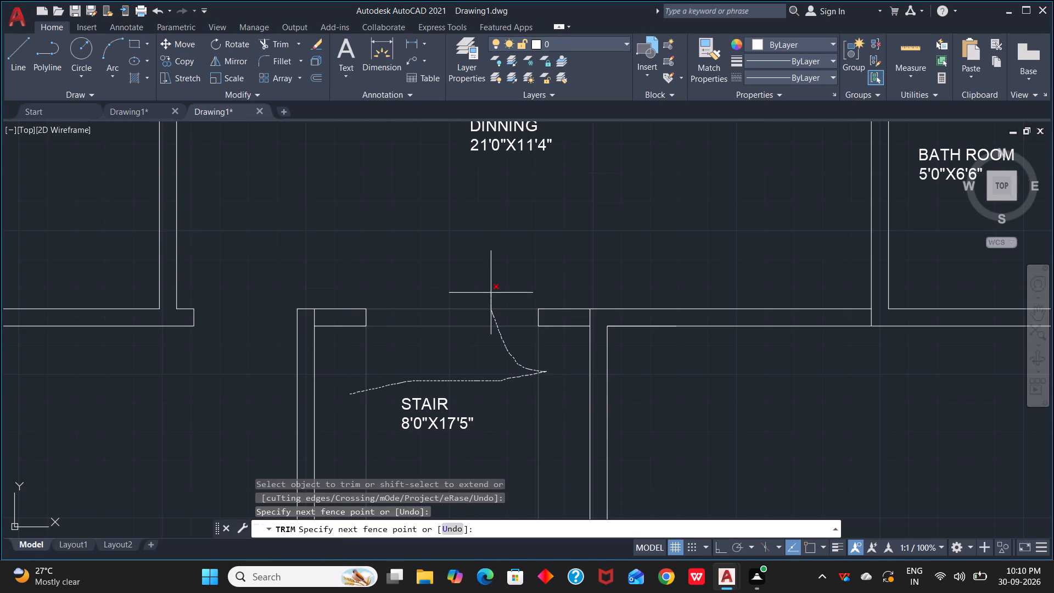
{"action": "left_click_drag", "start_coordinate": [491, 293], "coordinate": [490, 287]}
Trim the stair's inner east and west wall line ends that cross the dividing wall's thickness.
{"action": "scroll", "coordinate": [530, 370], "scroll_direction": "down", "scroll_amount": 1}
{"action": "middle_click_drag", "start_coordinate": [527, 382], "coordinate": [536, 251]}
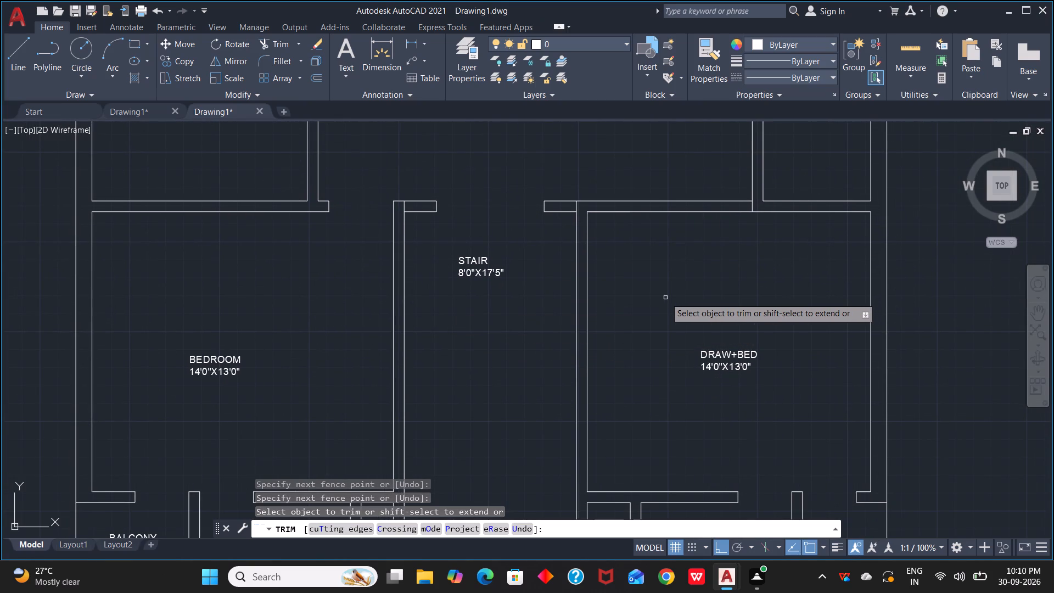
{"action": "middle_click_drag", "start_coordinate": [665, 298], "coordinate": [610, 307]}
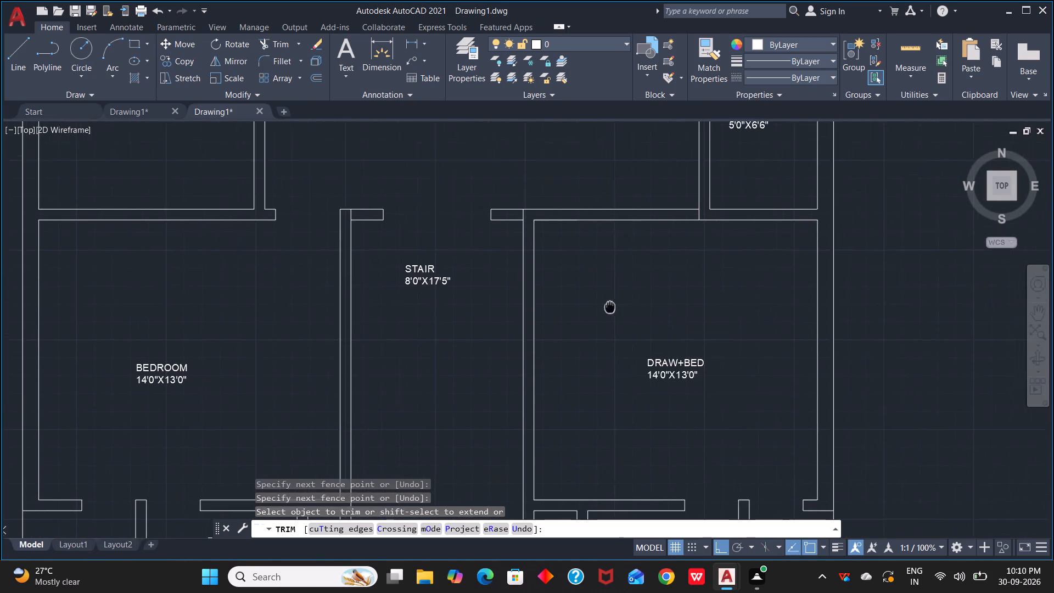
{"action": "middle_click_drag", "start_coordinate": [610, 307], "coordinate": [565, 328]}
{"action": "scroll", "coordinate": [593, 313], "scroll_direction": "down", "scroll_amount": 1}
{"action": "scroll", "coordinate": [565, 319], "scroll_direction": "up", "scroll_amount": 2}
{"action": "middle_click_drag", "start_coordinate": [520, 296], "coordinate": [651, 373]}
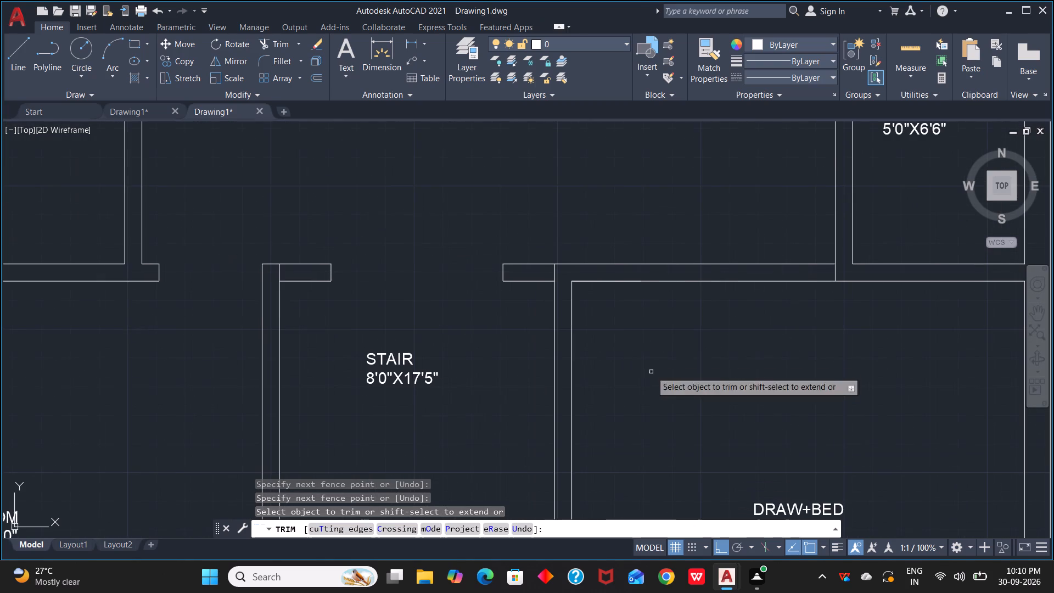
{"action": "left_click", "coordinate": [555, 276]}
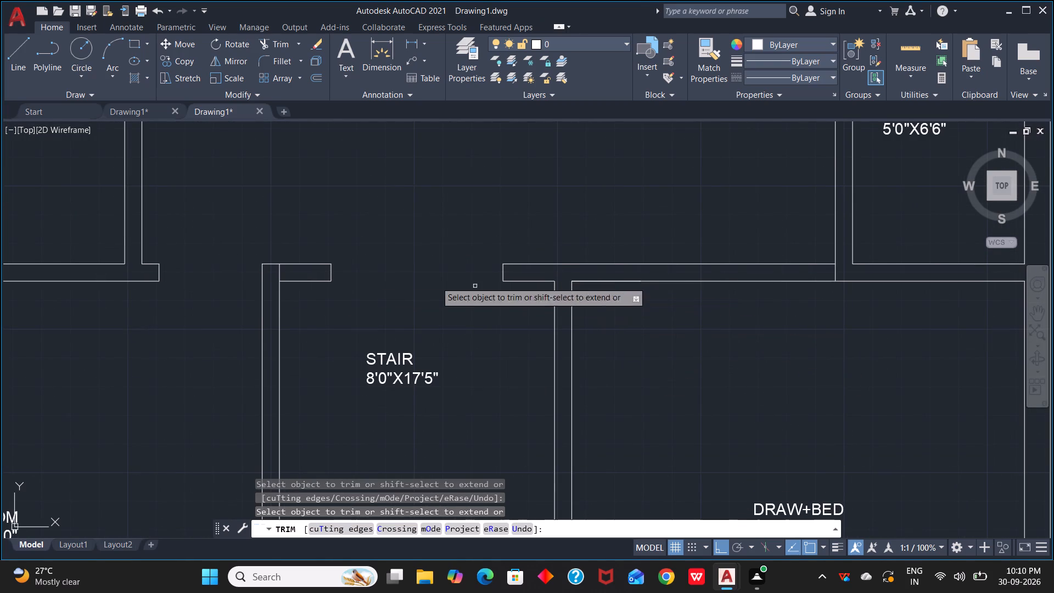
{"action": "left_click", "coordinate": [281, 273]}
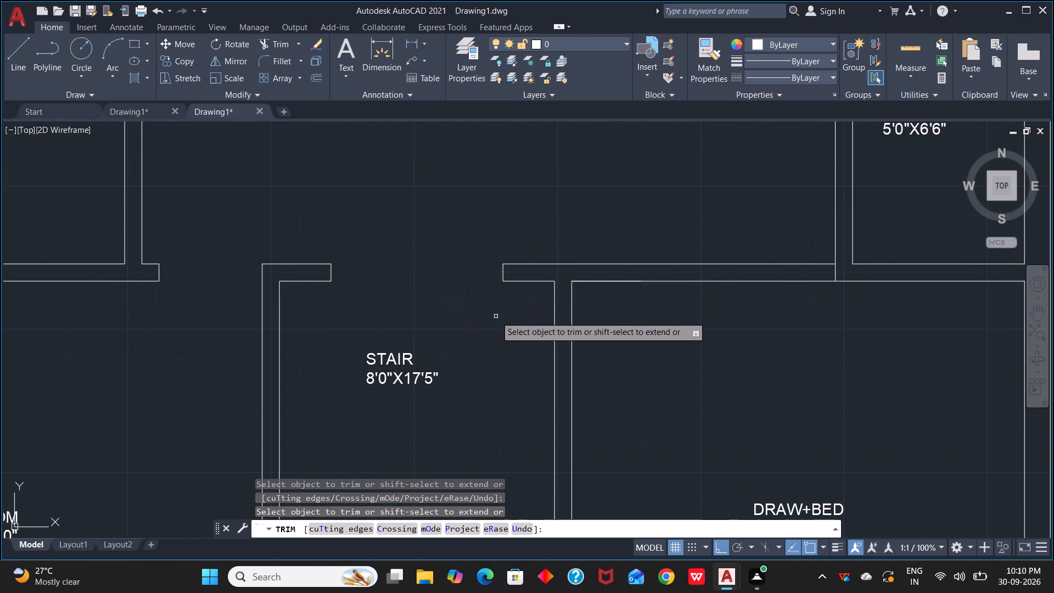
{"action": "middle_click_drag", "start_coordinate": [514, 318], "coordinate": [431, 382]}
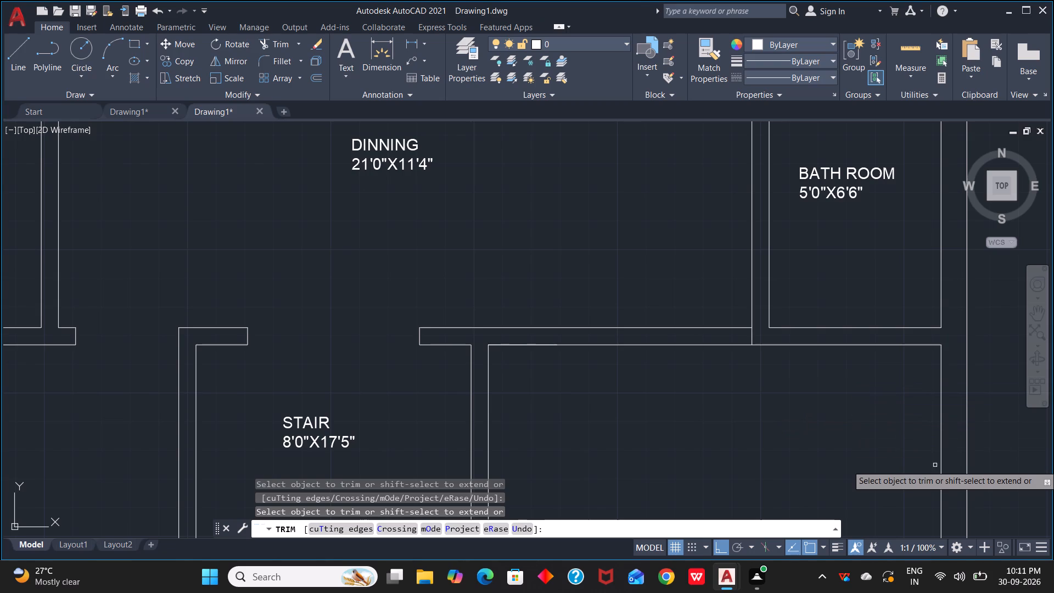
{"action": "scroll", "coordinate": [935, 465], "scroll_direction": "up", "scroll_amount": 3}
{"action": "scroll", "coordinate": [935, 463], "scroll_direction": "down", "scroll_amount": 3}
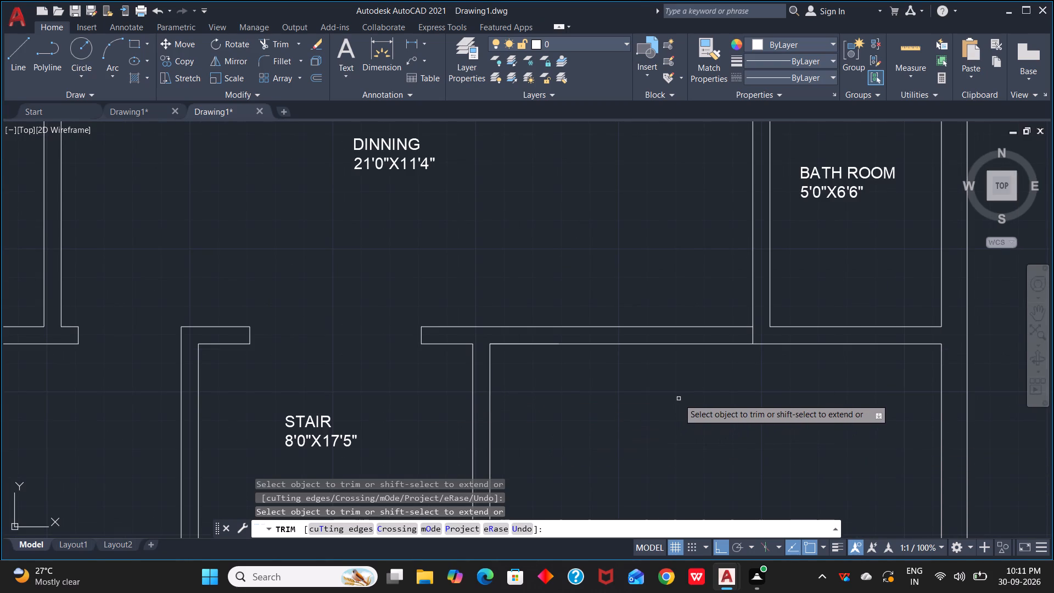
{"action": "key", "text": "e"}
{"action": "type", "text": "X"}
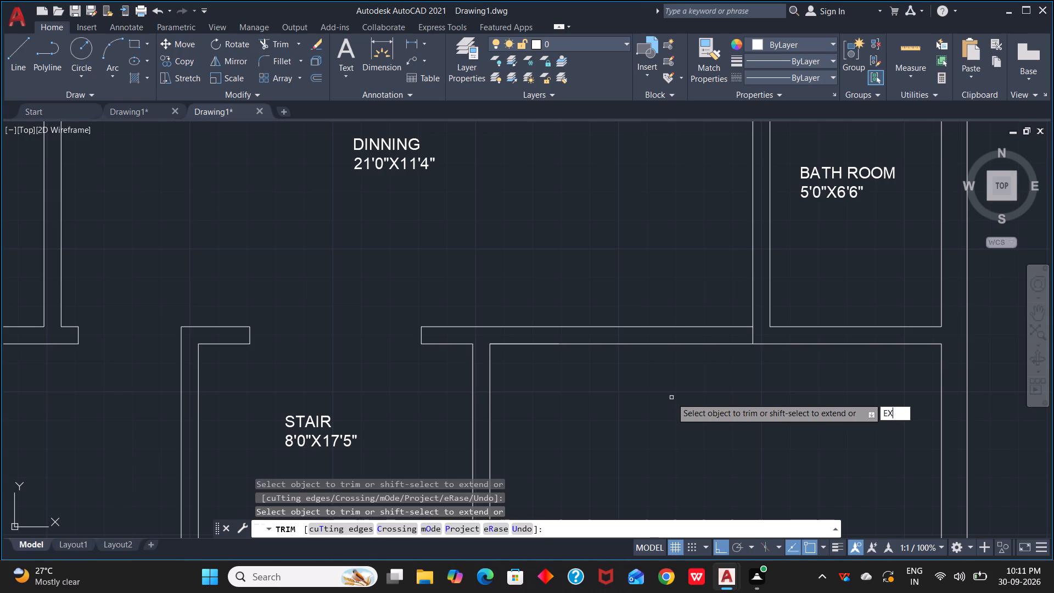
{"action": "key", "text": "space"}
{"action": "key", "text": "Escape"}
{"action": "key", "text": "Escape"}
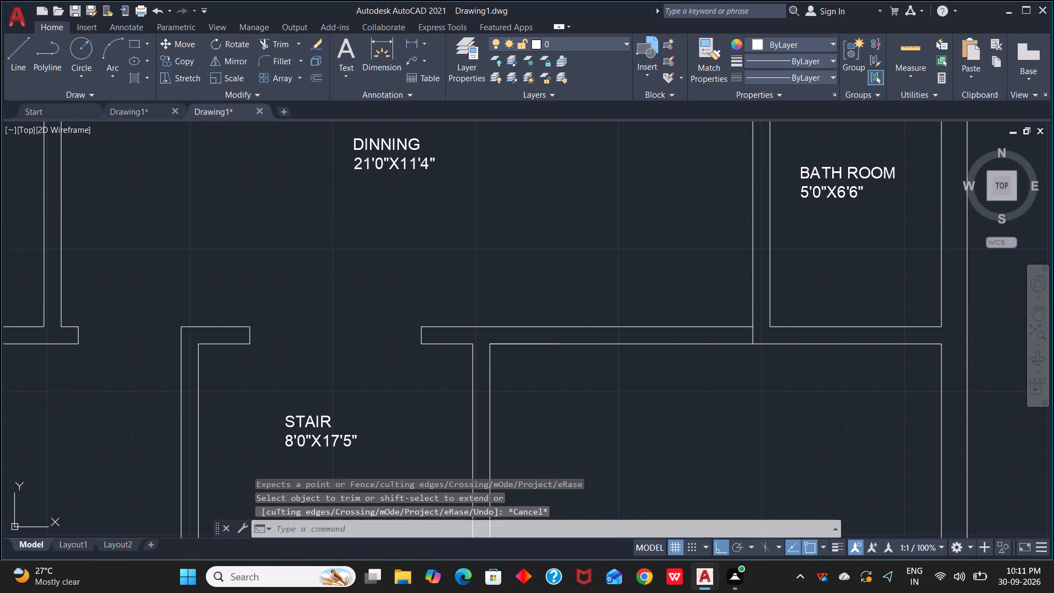
Extend the short south line of the dividing wall east across the top of the stair's east wall.
{"action": "type", "text": "EX"}
{"action": "key", "text": "space"}
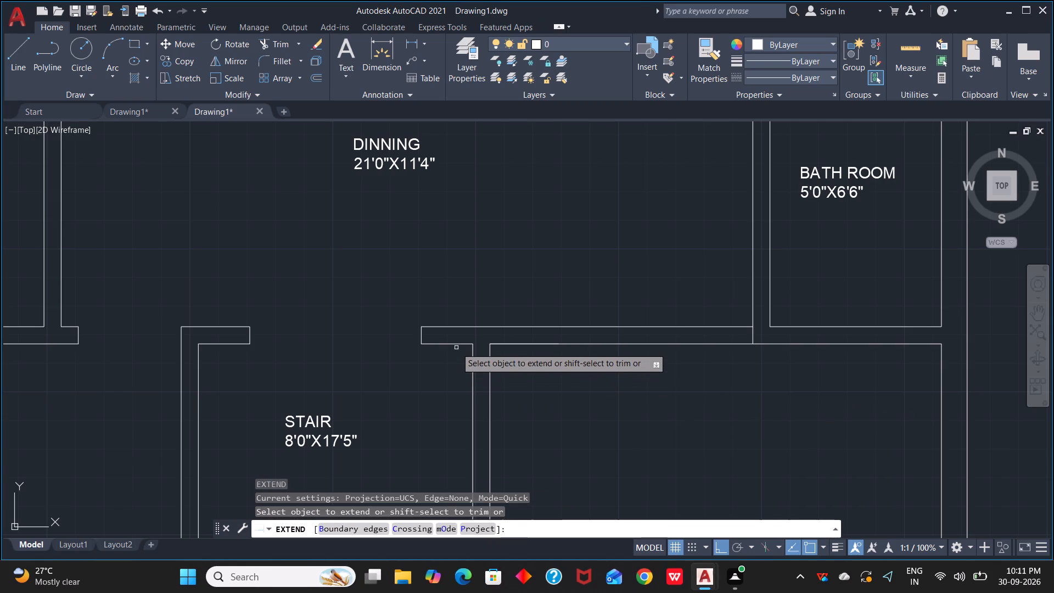
{"action": "left_click", "coordinate": [458, 344]}
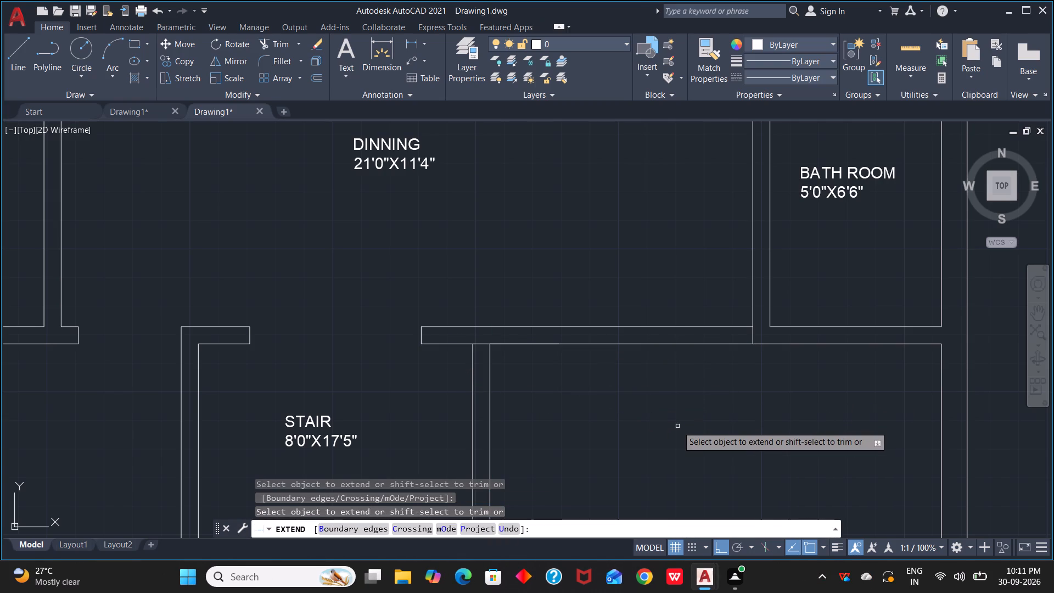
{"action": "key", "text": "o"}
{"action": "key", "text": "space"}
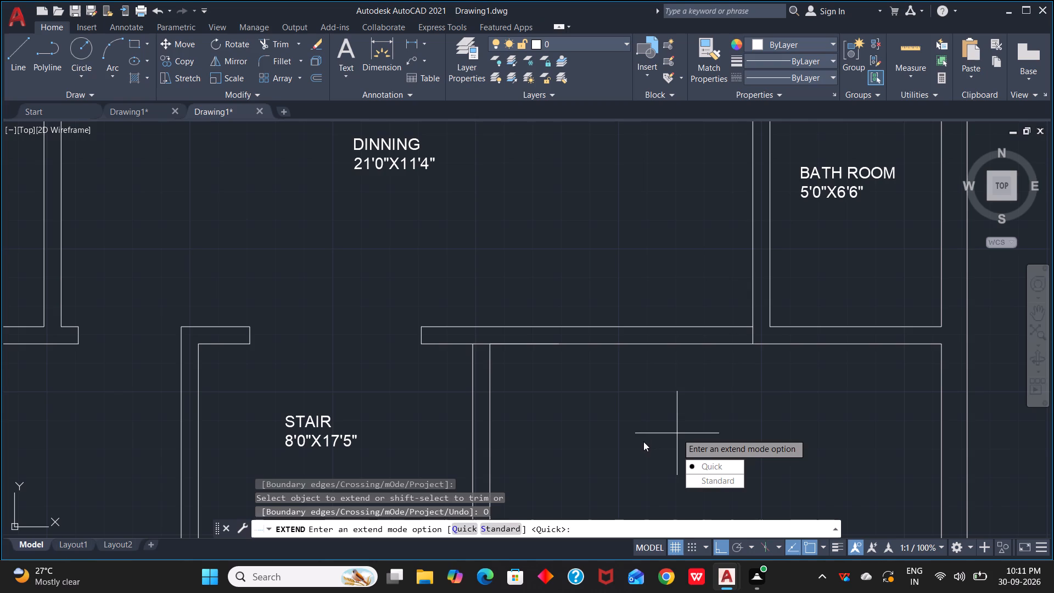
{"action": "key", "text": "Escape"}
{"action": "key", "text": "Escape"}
Offset the extended line at the top of the stair's east wall 3' south.
{"action": "type", "text": "O"}
{"action": "key", "text": "space"}
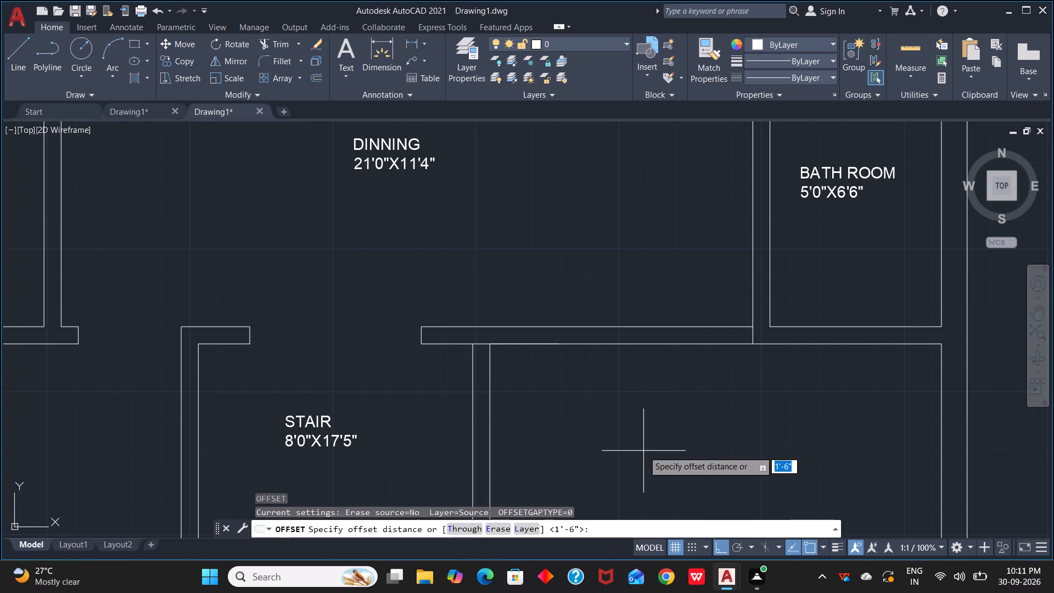
{"action": "key", "text": "3"}
{"action": "key", "text": "apostrophe"}
{"action": "key", "text": "Return"}
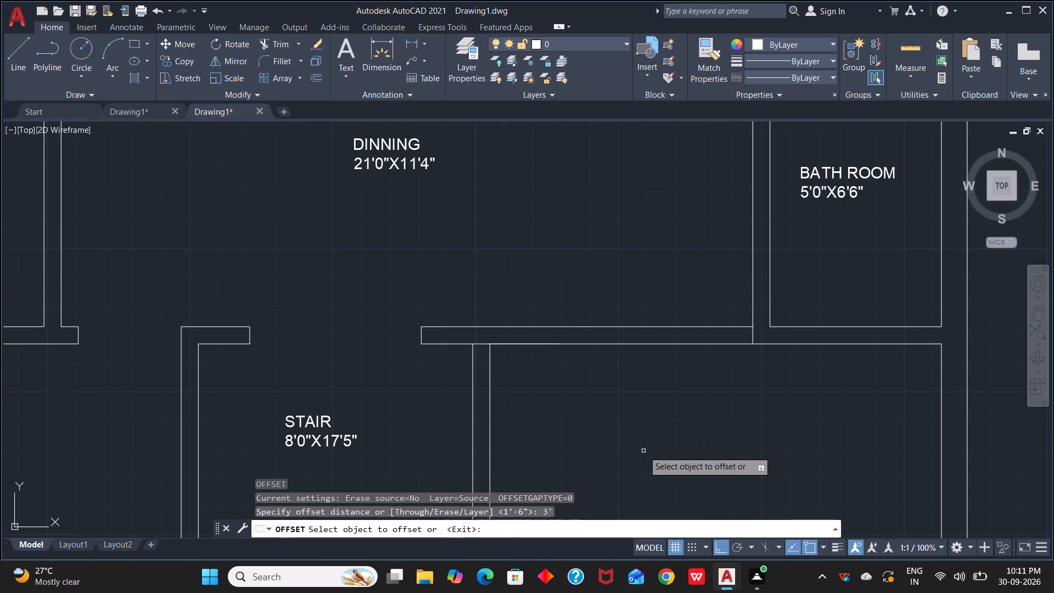
{"action": "left_click", "coordinate": [483, 344]}
{"action": "left_click", "coordinate": [483, 379]}
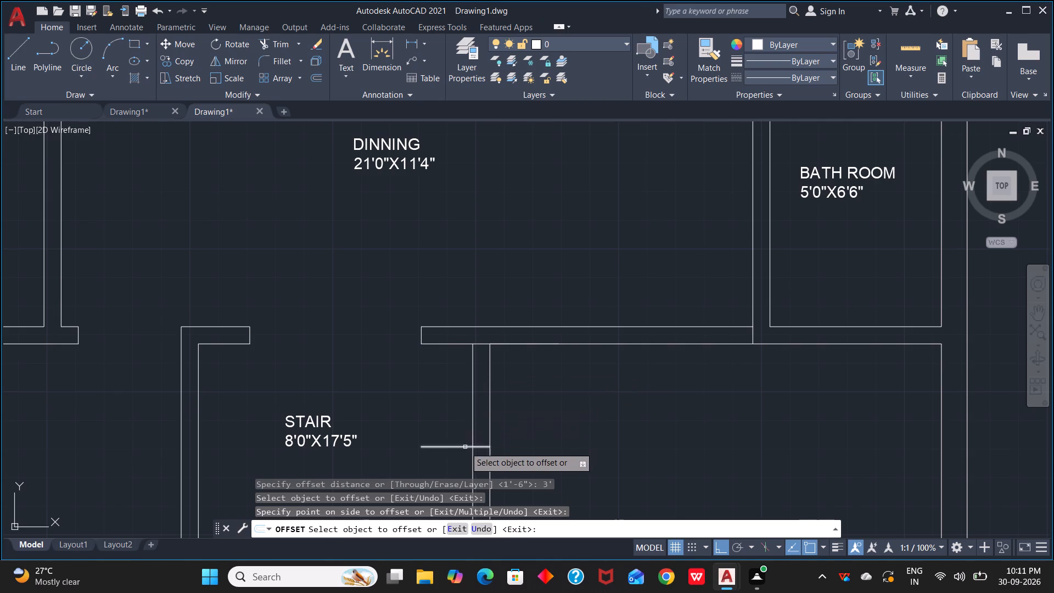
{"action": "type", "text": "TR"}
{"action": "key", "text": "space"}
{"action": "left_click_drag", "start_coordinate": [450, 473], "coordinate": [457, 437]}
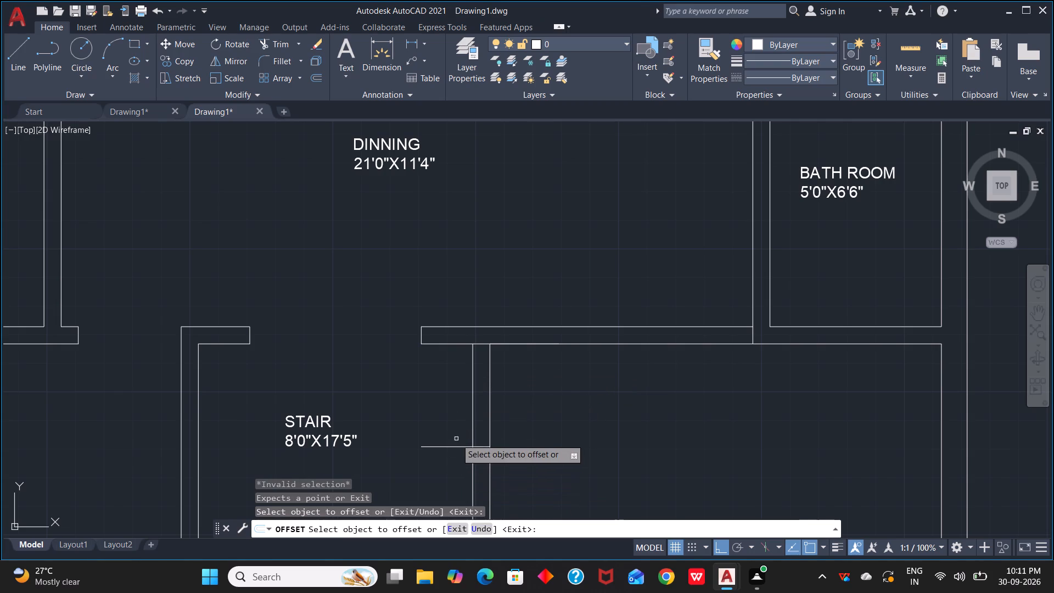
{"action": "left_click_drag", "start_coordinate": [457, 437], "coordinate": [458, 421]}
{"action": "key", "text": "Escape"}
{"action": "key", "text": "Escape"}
Trim the stair's east wall north of the 3' offset line, plus that line's western overhang, to open the stair to DRAW+BED.
{"action": "type", "text": "TR"}
{"action": "key", "text": "space"}
{"action": "left_click_drag", "start_coordinate": [449, 463], "coordinate": [500, 416]}
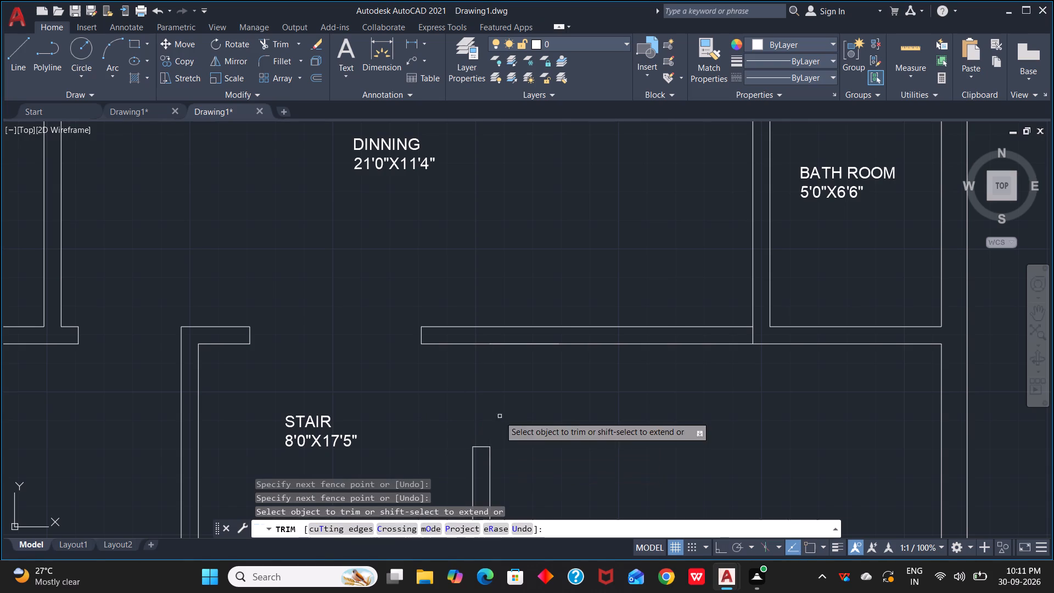
Examine the plan's wall openings, especially around the stair, DRAW+BED, dining area and the southern bathrooms and balconies.
{"action": "scroll", "coordinate": [580, 416], "scroll_direction": "down", "scroll_amount": 2}
{"action": "middle_click_drag", "start_coordinate": [615, 424], "coordinate": [554, 387]}
{"action": "scroll", "coordinate": [595, 409], "scroll_direction": "down", "scroll_amount": 1}
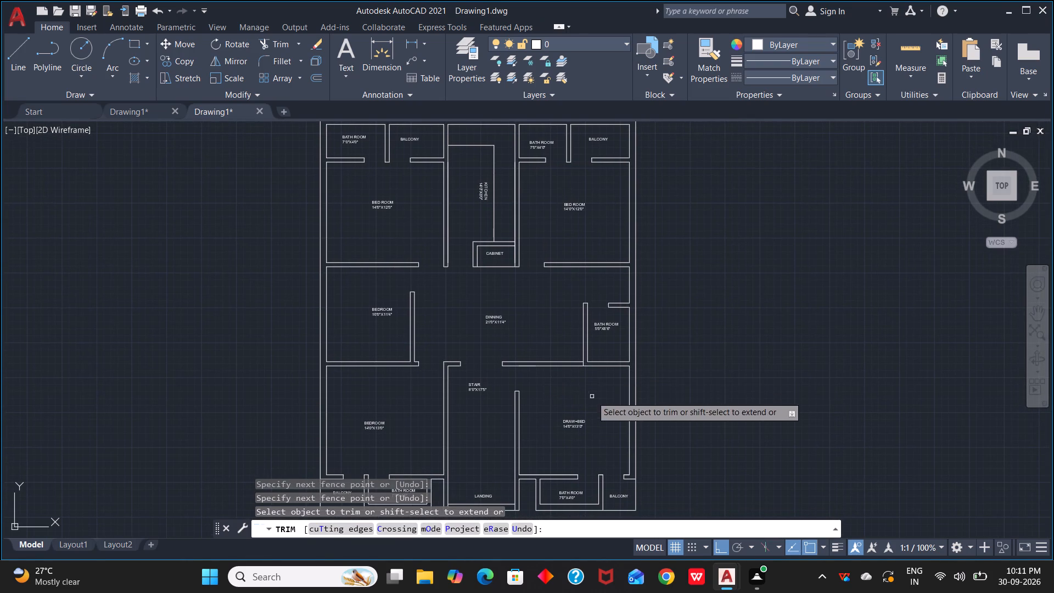
{"action": "middle_click_drag", "start_coordinate": [591, 415], "coordinate": [621, 377]}
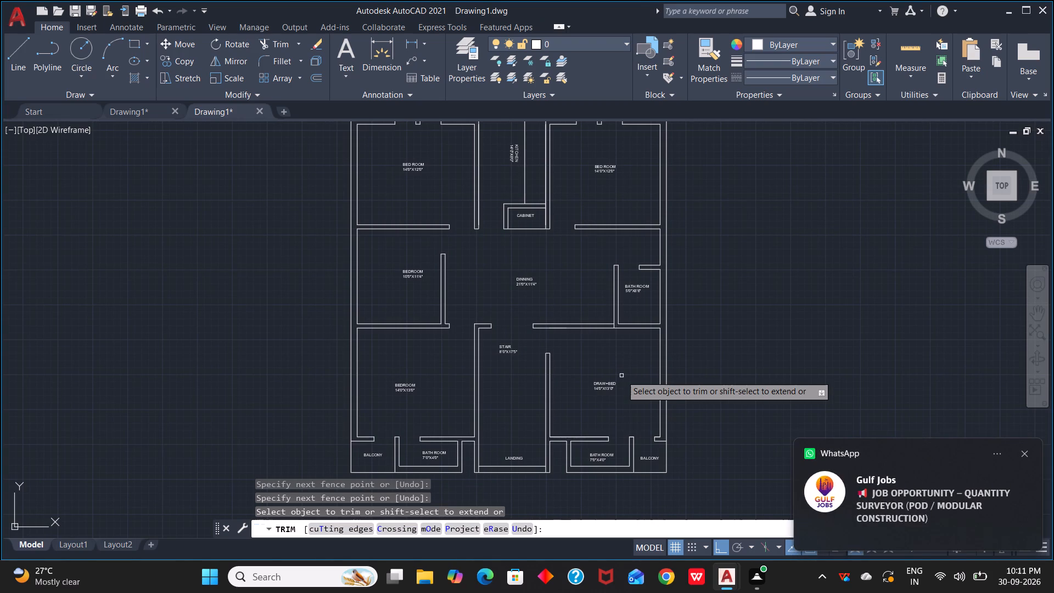
{"action": "left_click", "coordinate": [1024, 450]}
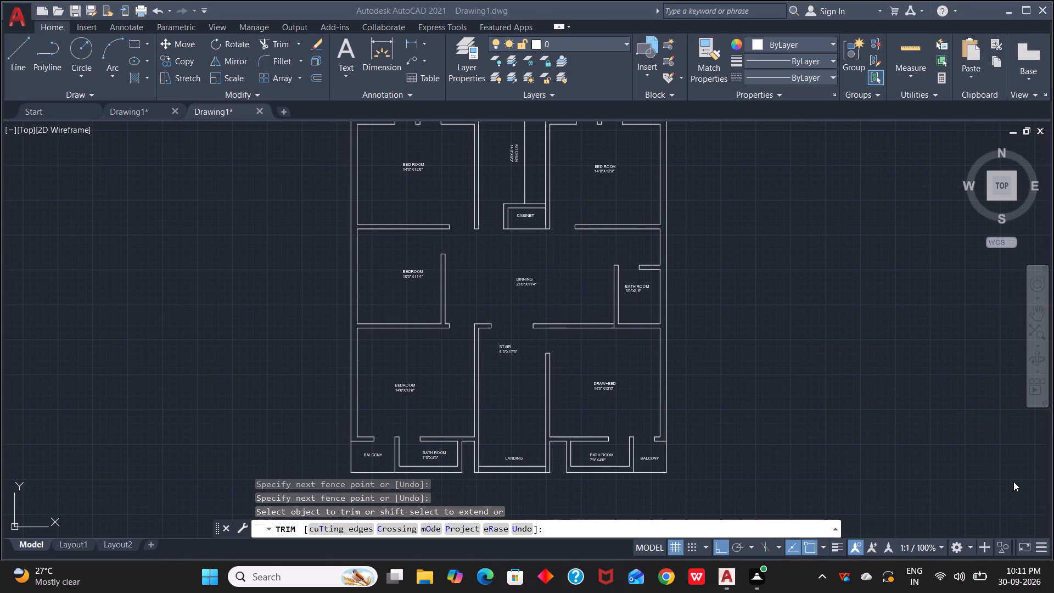
{"action": "scroll", "coordinate": [612, 433], "scroll_direction": "up", "scroll_amount": 2}
{"action": "middle_click_drag", "start_coordinate": [612, 433], "coordinate": [740, 408]}
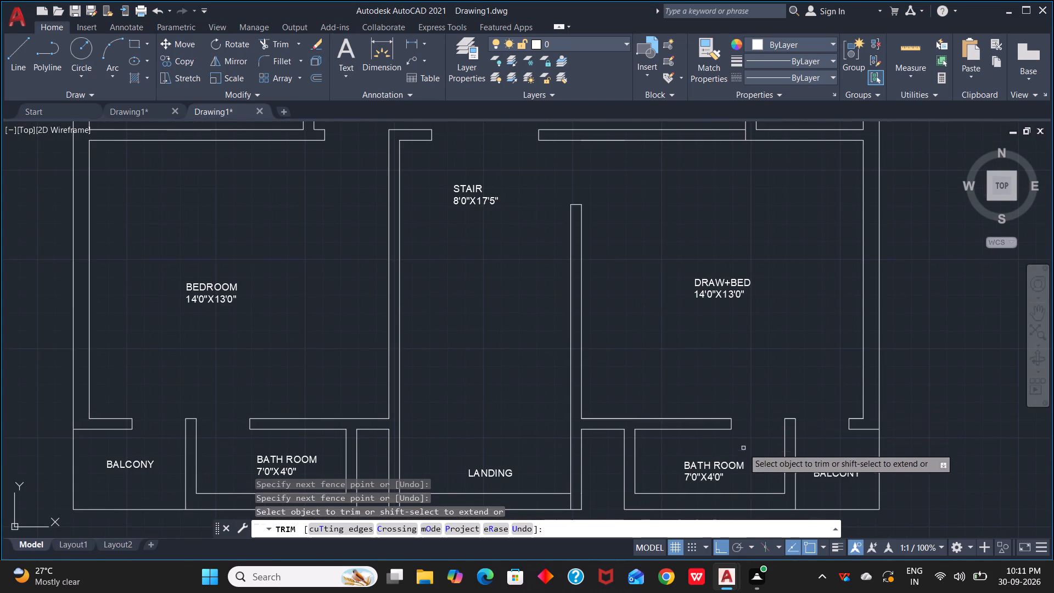
{"action": "scroll", "coordinate": [608, 444], "scroll_direction": "down", "scroll_amount": 1}
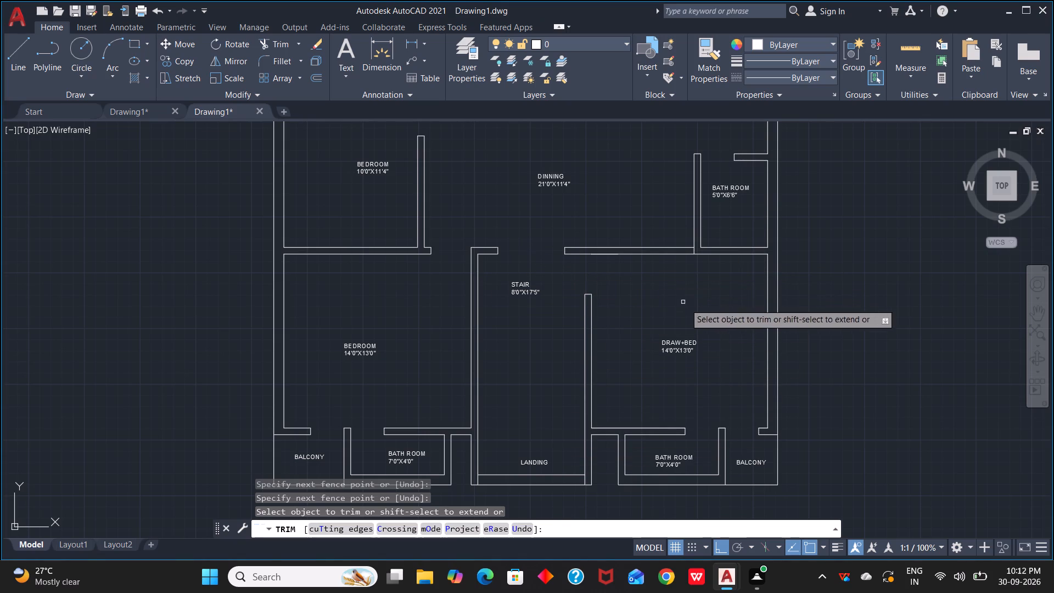
{"action": "middle_click_drag", "start_coordinate": [725, 287], "coordinate": [726, 314]}
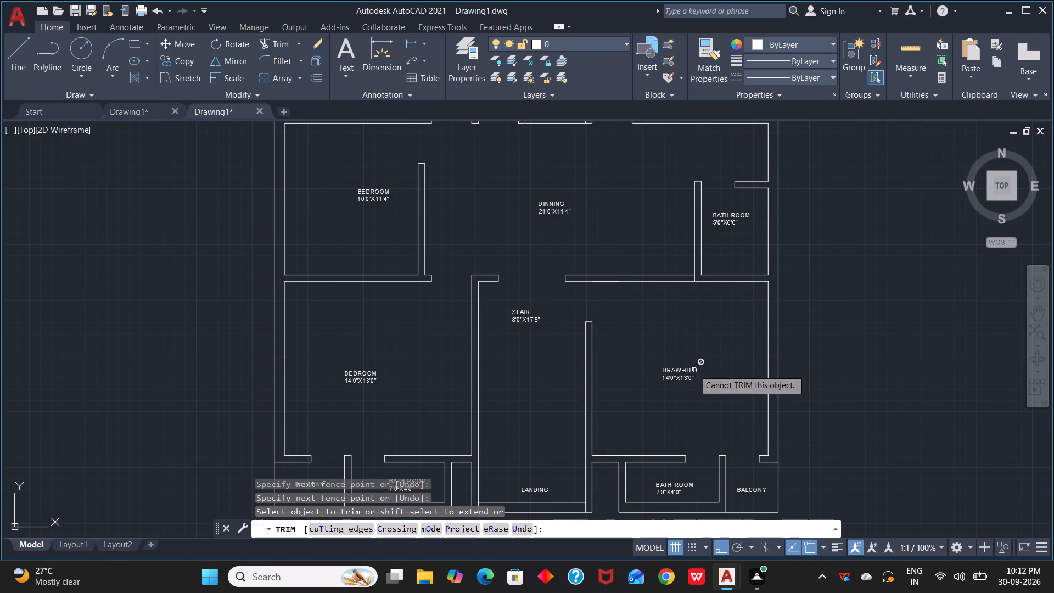
{"action": "middle_click_drag", "start_coordinate": [641, 303], "coordinate": [664, 407]}
{"action": "scroll", "coordinate": [654, 394], "scroll_direction": "up", "scroll_amount": 2}
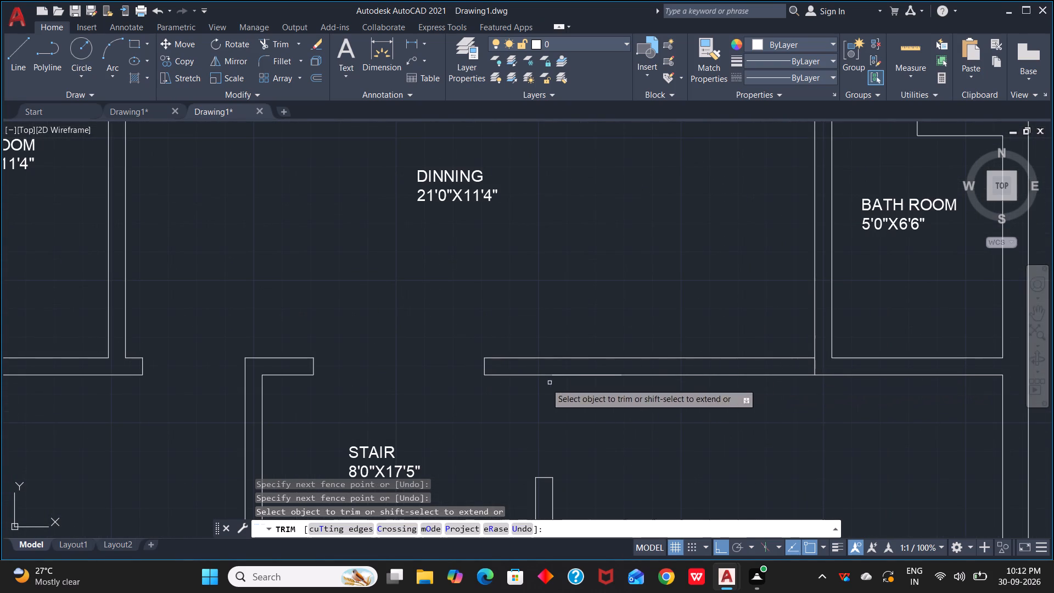
{"action": "key", "text": "Escape"}
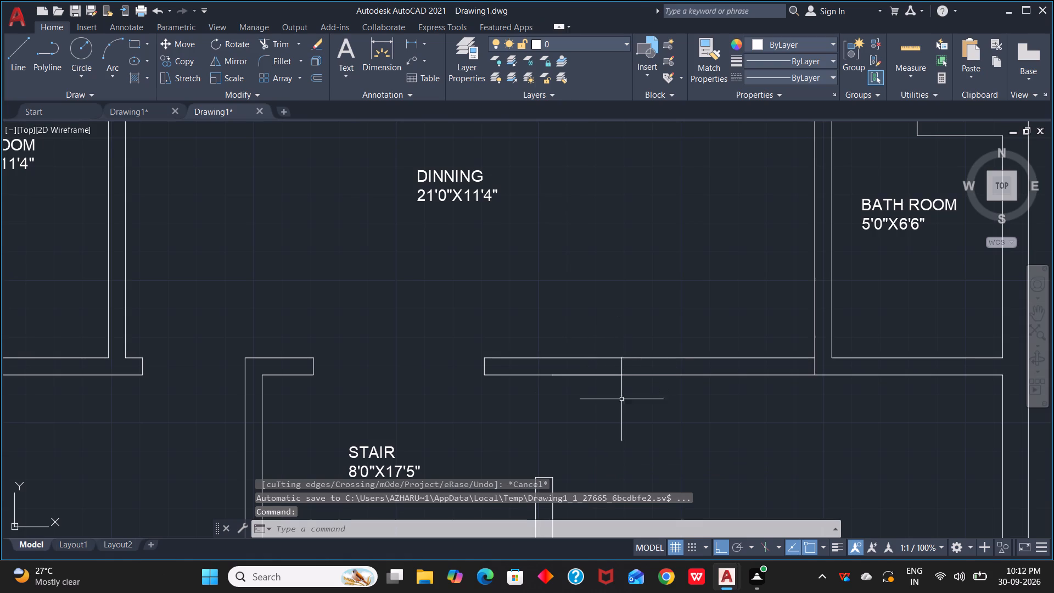
{"action": "key", "text": "Escape"}
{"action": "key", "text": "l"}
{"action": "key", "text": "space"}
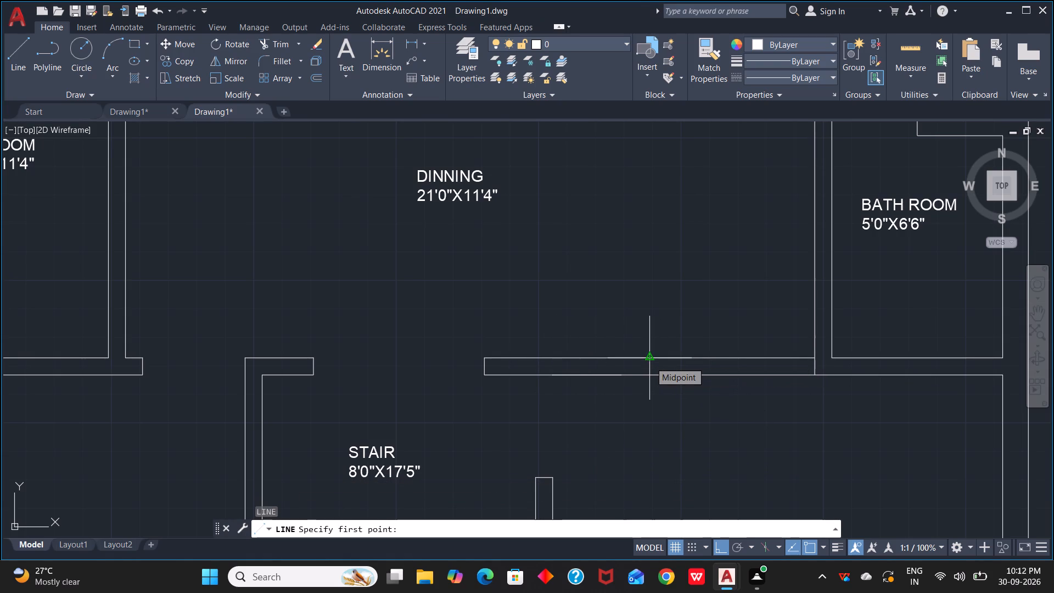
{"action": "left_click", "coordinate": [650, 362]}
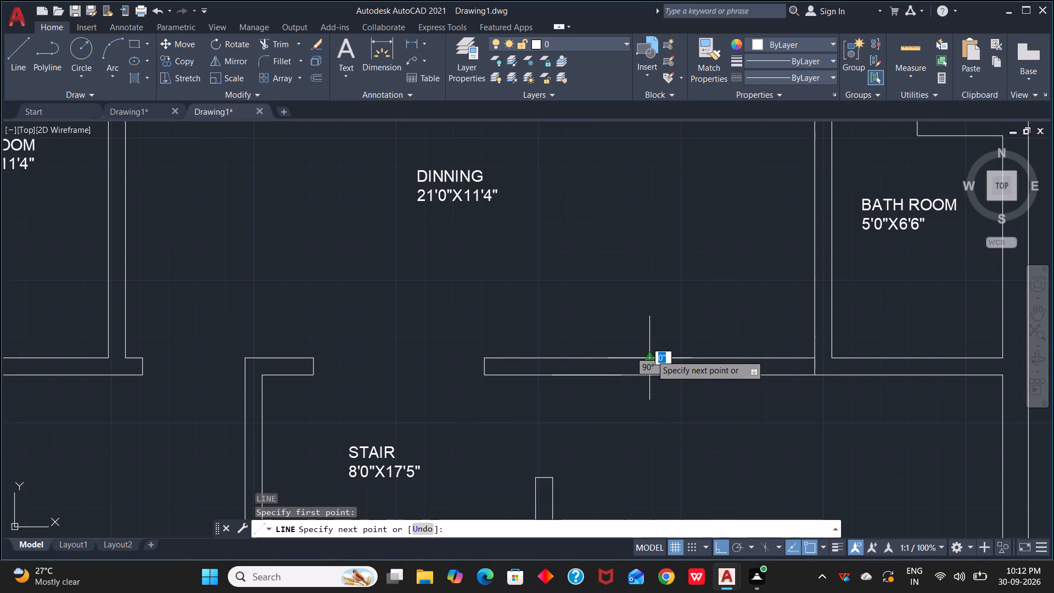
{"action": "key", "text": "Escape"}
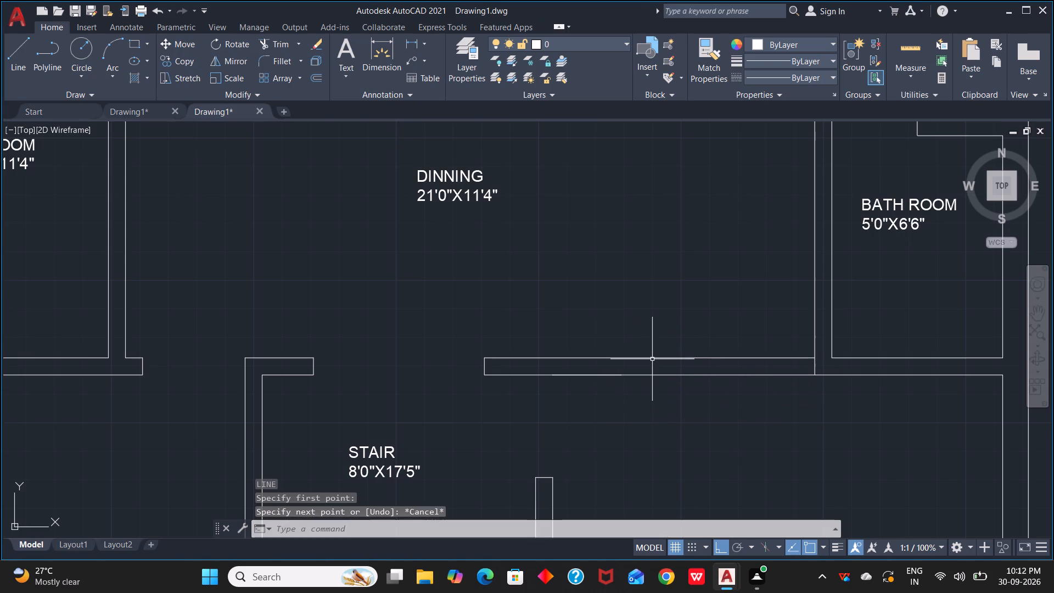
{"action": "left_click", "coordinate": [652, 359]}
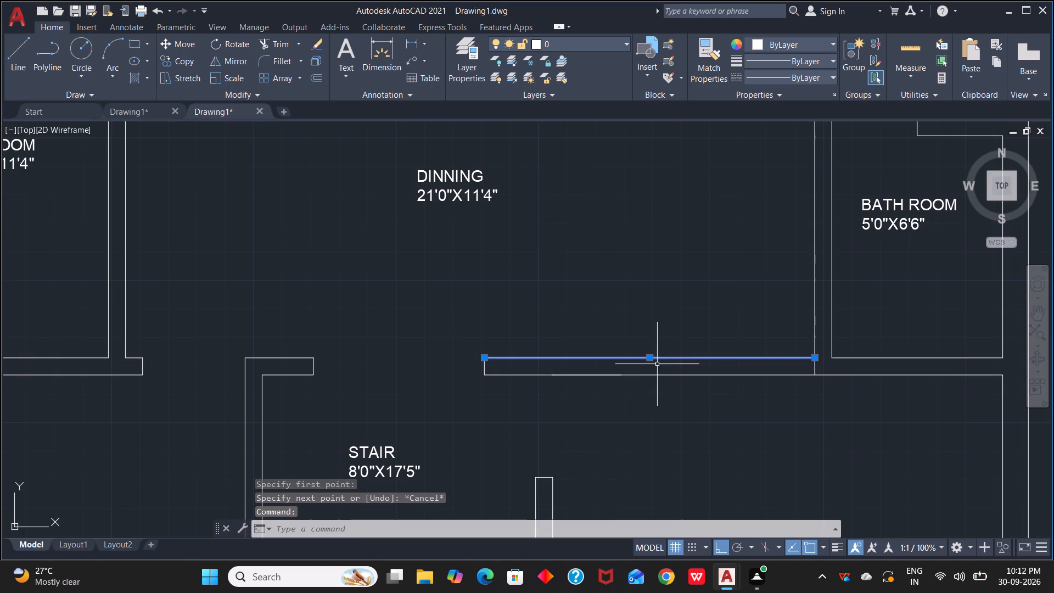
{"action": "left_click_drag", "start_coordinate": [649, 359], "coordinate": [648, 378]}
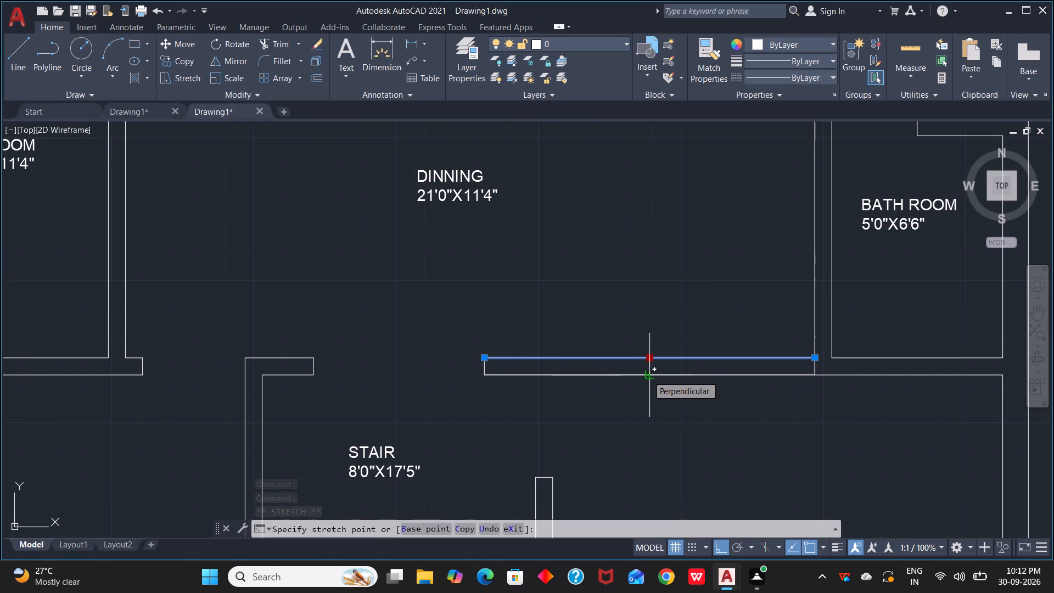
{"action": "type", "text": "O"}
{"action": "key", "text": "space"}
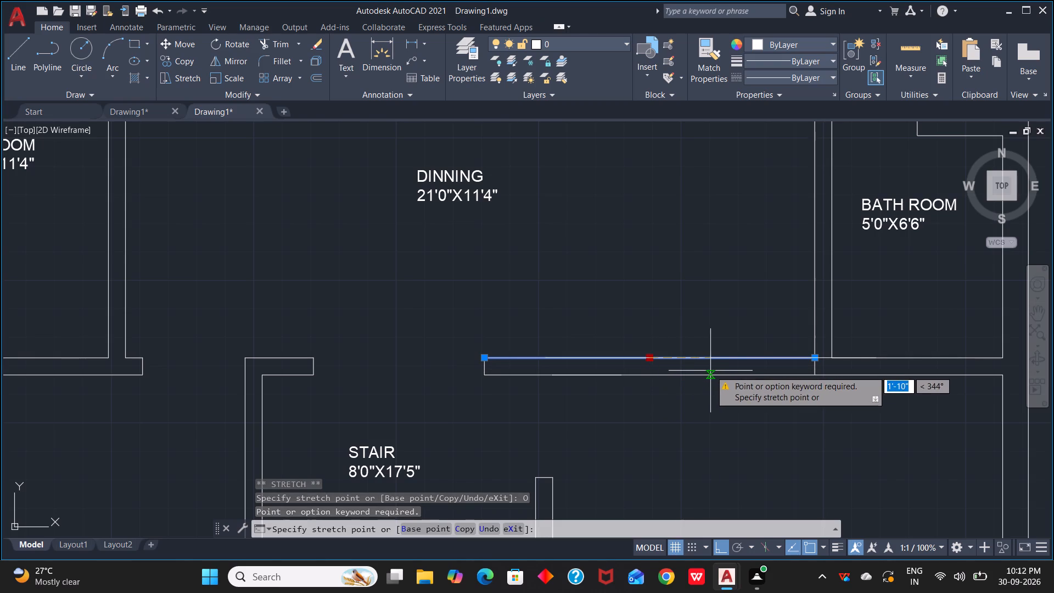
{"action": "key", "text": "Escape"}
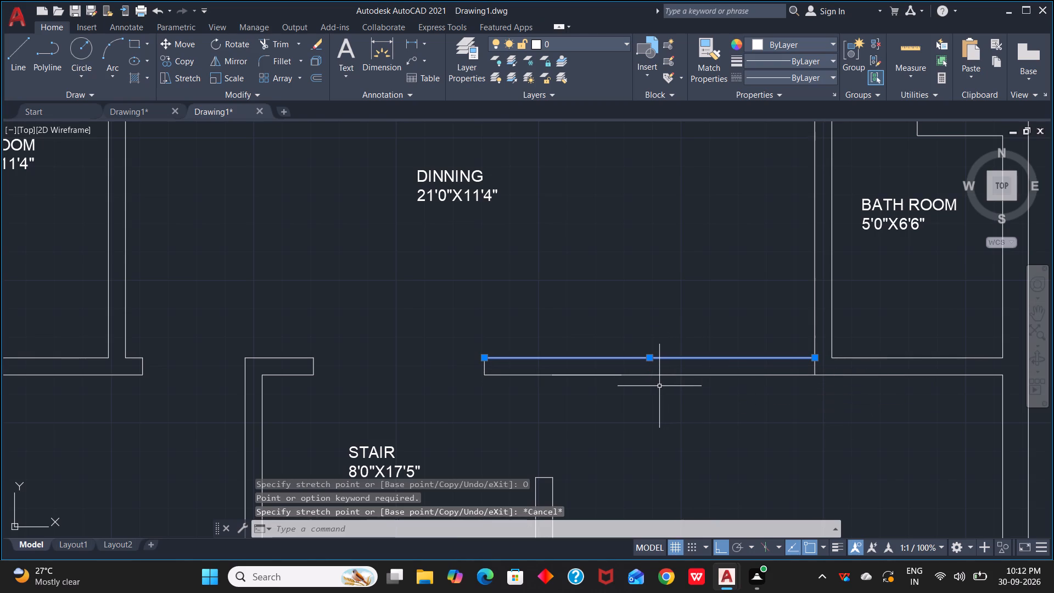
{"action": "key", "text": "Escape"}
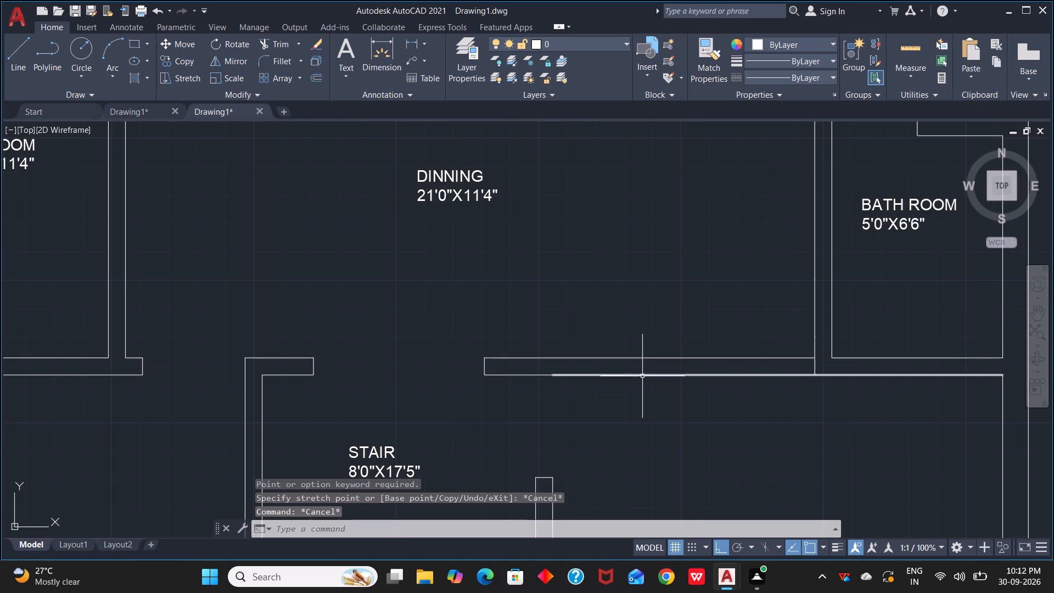
Draw a short line across the wall between the dining area and DRAW+BED, at the midpoint of its north line.
{"action": "scroll", "coordinate": [646, 383], "scroll_direction": "up", "scroll_amount": 2}
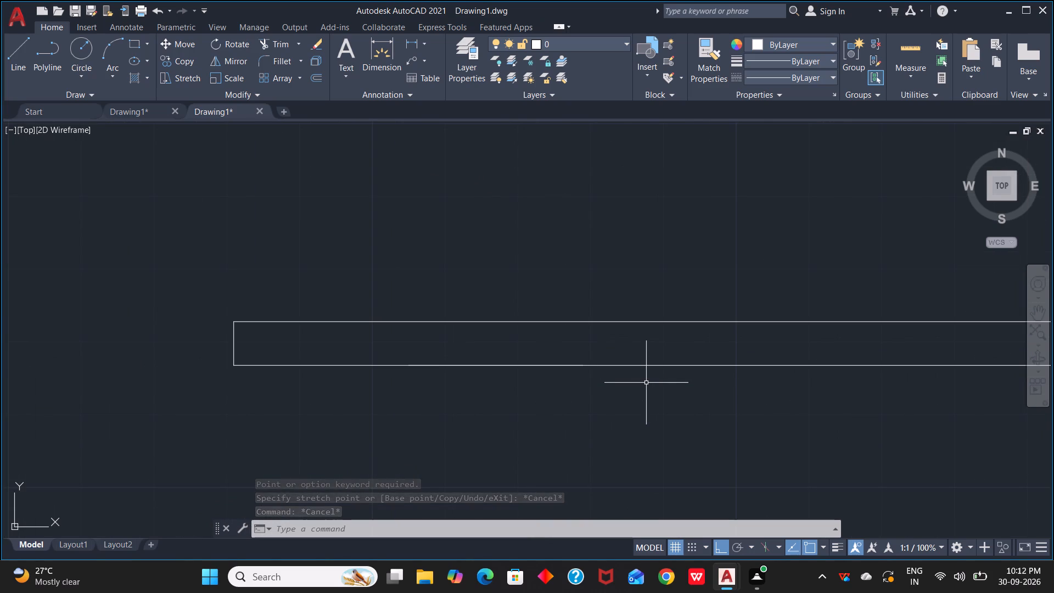
{"action": "key", "text": "l"}
{"action": "key", "text": "space"}
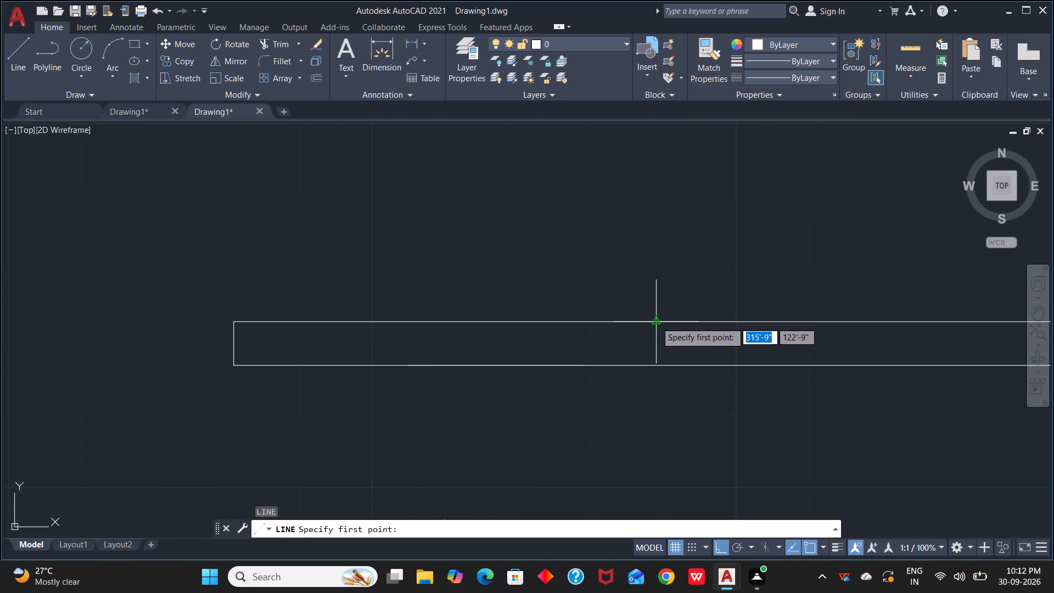
{"action": "left_click", "coordinate": [656, 322]}
{"action": "left_click", "coordinate": [657, 365]}
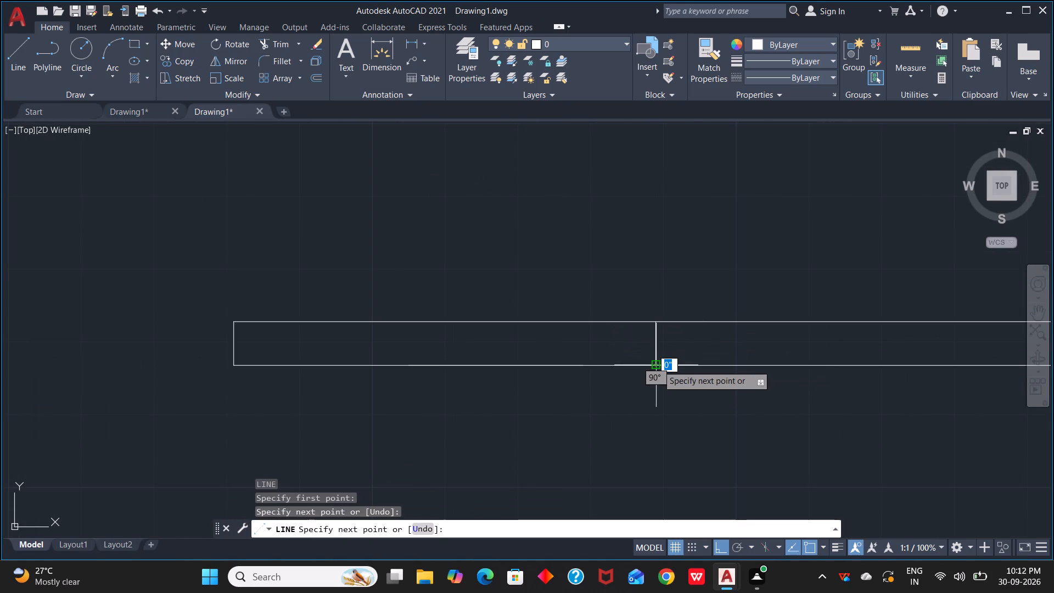
{"action": "key", "text": "Escape"}
Offset the short cross line 1.5' to both the east and the west within the wall.
{"action": "key", "text": "o"}
{"action": "key", "text": "space"}
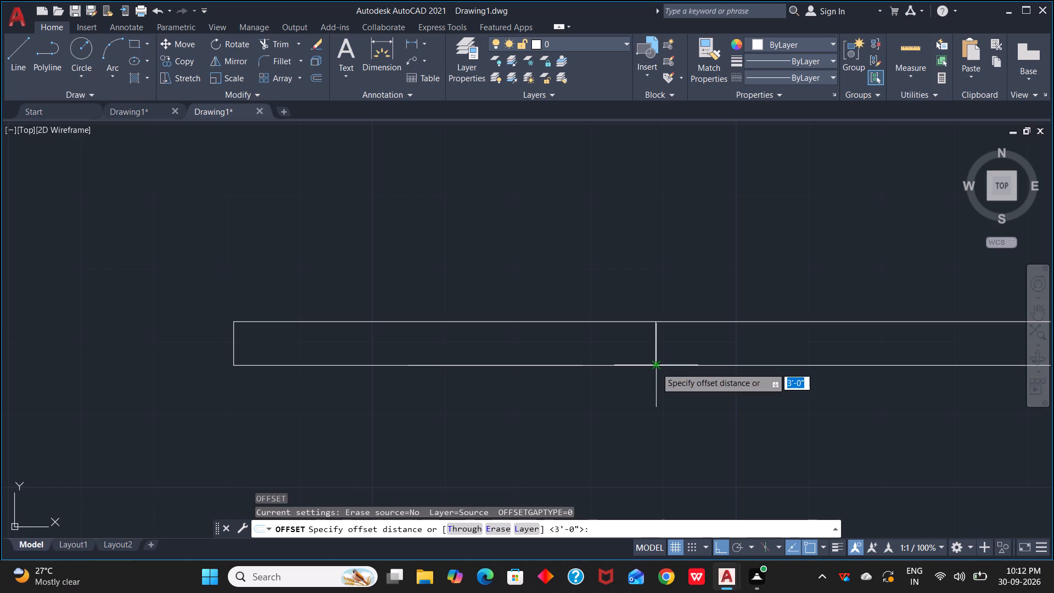
{"action": "type", "text": "1."}
{"action": "key", "text": "5"}
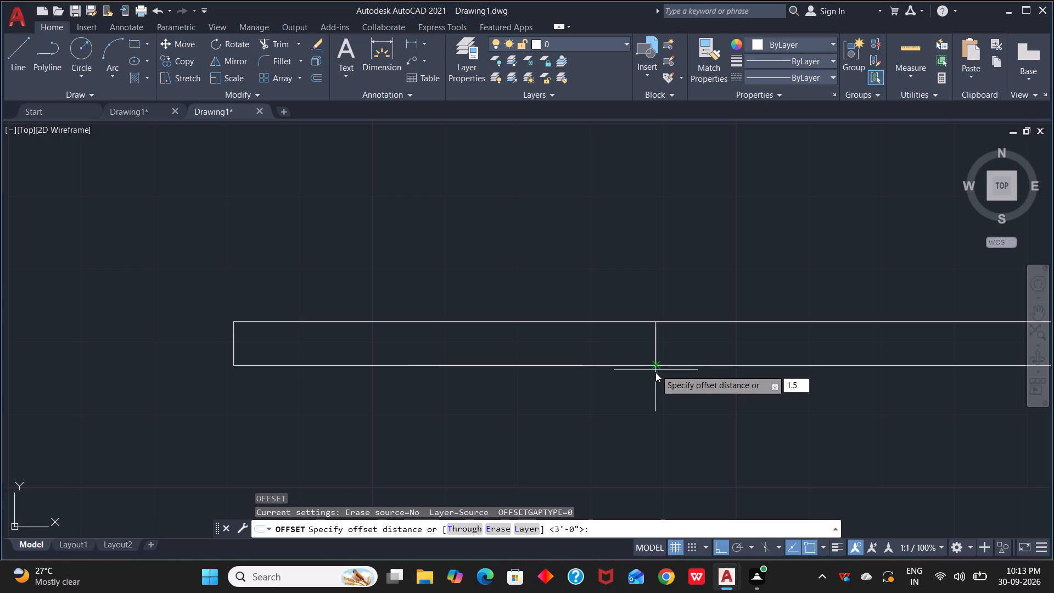
{"action": "key", "text": "apostrophe"}
{"action": "key", "text": "Return"}
{"action": "left_click", "coordinate": [657, 349]}
{"action": "left_click", "coordinate": [741, 340]}
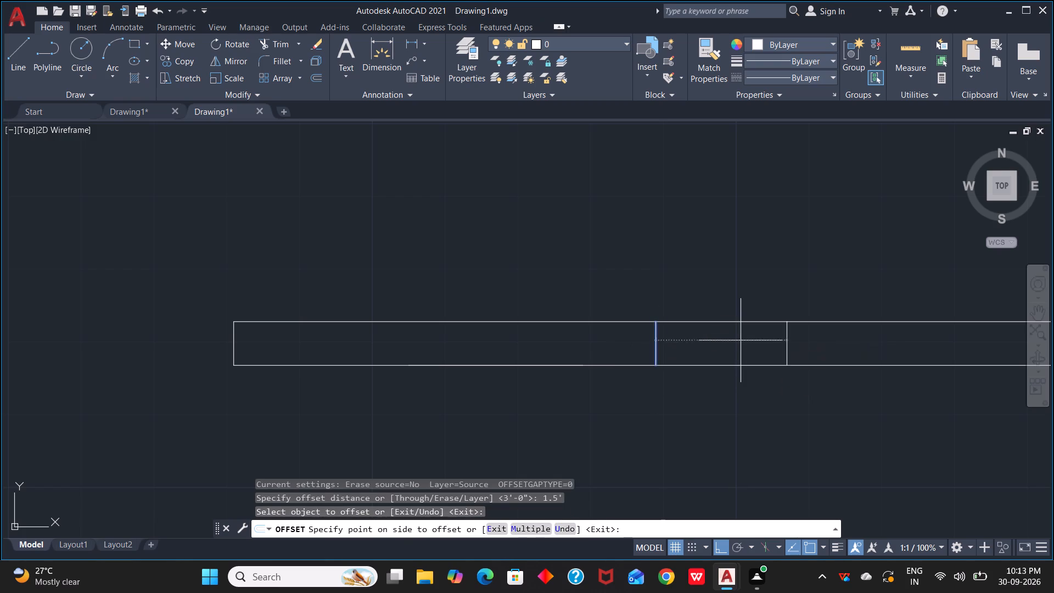
{"action": "left_click_drag", "start_coordinate": [657, 350], "coordinate": [652, 350]}
{"action": "left_click", "coordinate": [608, 350]}
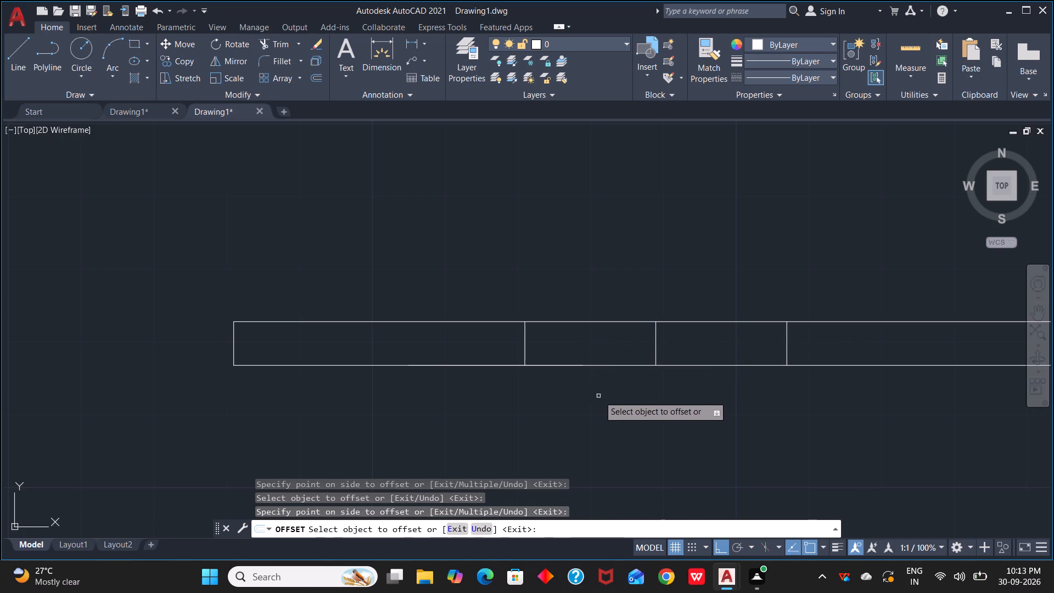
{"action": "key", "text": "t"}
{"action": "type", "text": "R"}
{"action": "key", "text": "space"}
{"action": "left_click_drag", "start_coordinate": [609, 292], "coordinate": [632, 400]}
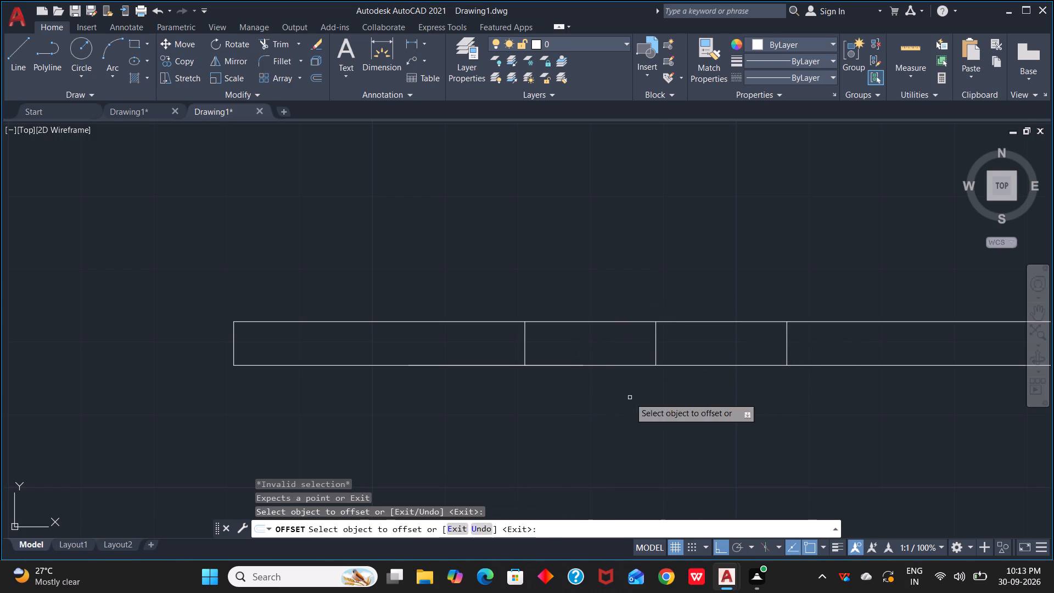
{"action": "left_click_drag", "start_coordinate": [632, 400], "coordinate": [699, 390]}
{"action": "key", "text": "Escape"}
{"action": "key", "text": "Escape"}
Trim both wall lines and the middle cross line between the two offsets to open a doorway from dining to DRAW+BED.
{"action": "key", "text": "t"}
{"action": "type", "text": "R"}
{"action": "key", "text": "space"}
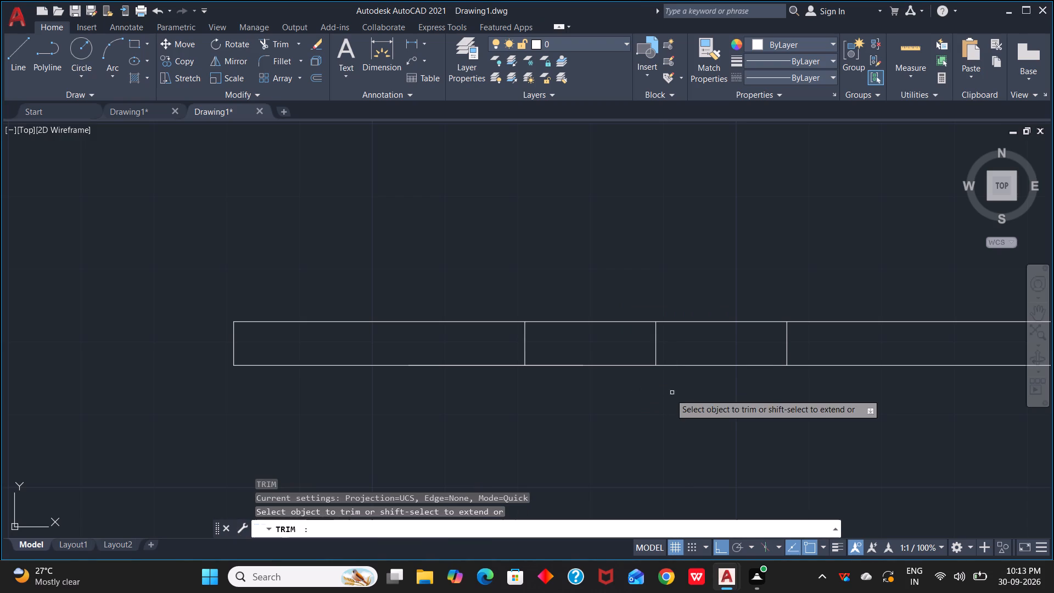
{"action": "left_click_drag", "start_coordinate": [640, 273], "coordinate": [670, 338]}
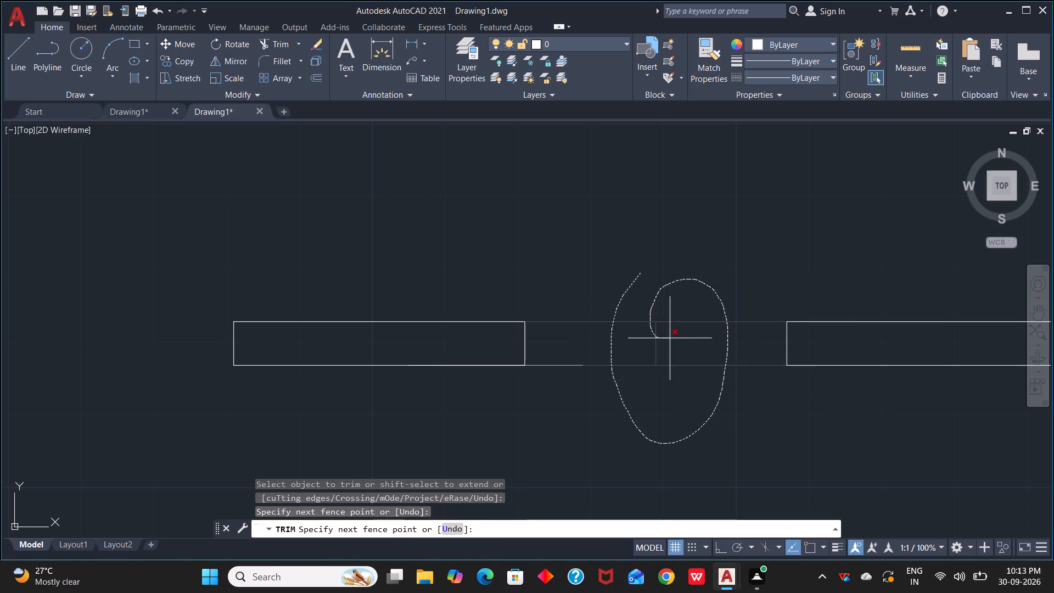
{"action": "left_click_drag", "start_coordinate": [670, 338], "coordinate": [556, 391]}
Insert the Door - Imperial block from the architectural tool palette in the empty space east of the plan.
{"action": "scroll", "coordinate": [659, 345], "scroll_direction": "down", "scroll_amount": 2}
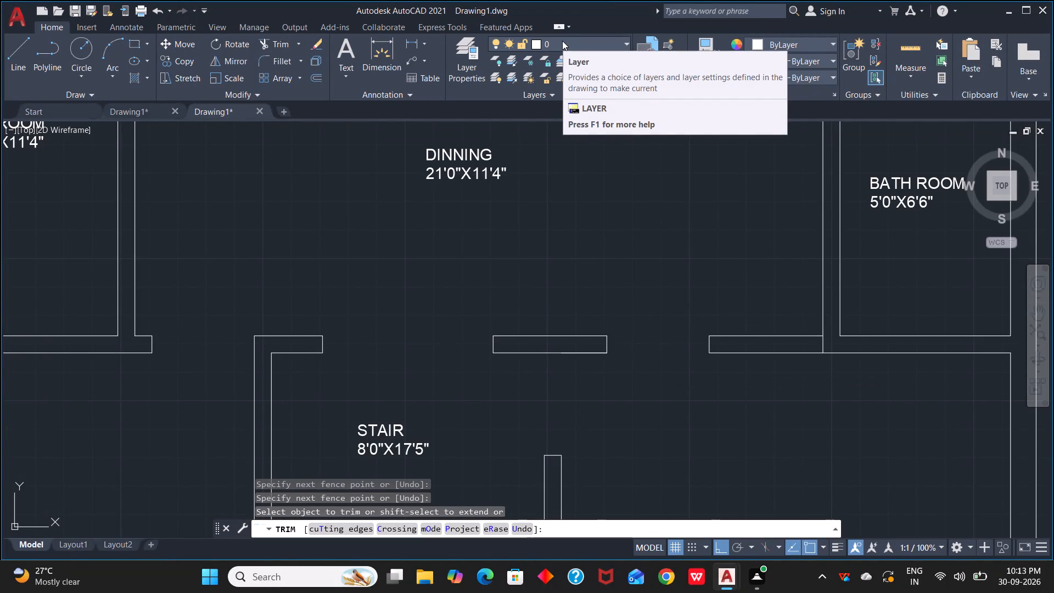
{"action": "scroll", "coordinate": [558, 190], "scroll_direction": "down", "scroll_amount": 2}
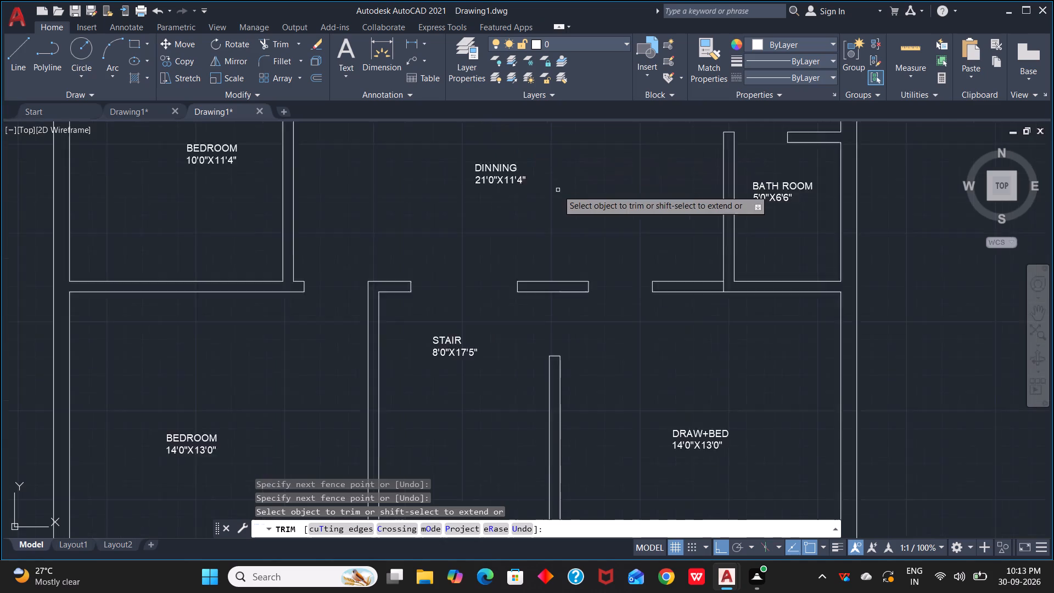
{"action": "scroll", "coordinate": [558, 190], "scroll_direction": "down", "scroll_amount": 1}
{"action": "scroll", "coordinate": [570, 243], "scroll_direction": "down", "scroll_amount": 1}
{"action": "middle_click_drag", "start_coordinate": [571, 246], "coordinate": [608, 367]}
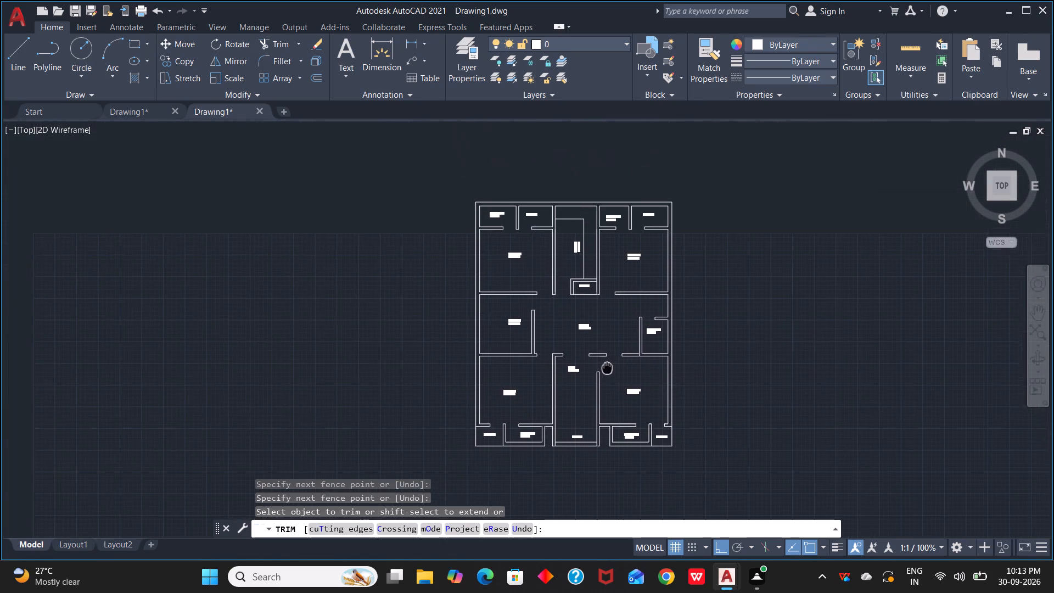
{"action": "middle_click_drag", "start_coordinate": [608, 367], "coordinate": [607, 370]}
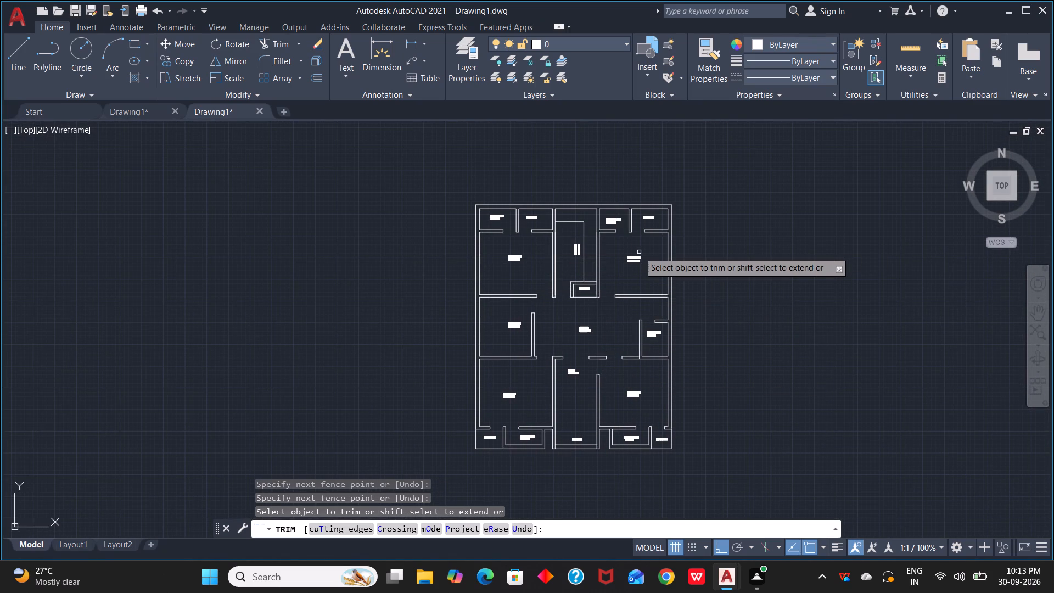
{"action": "middle_click_drag", "start_coordinate": [737, 296], "coordinate": [705, 296]}
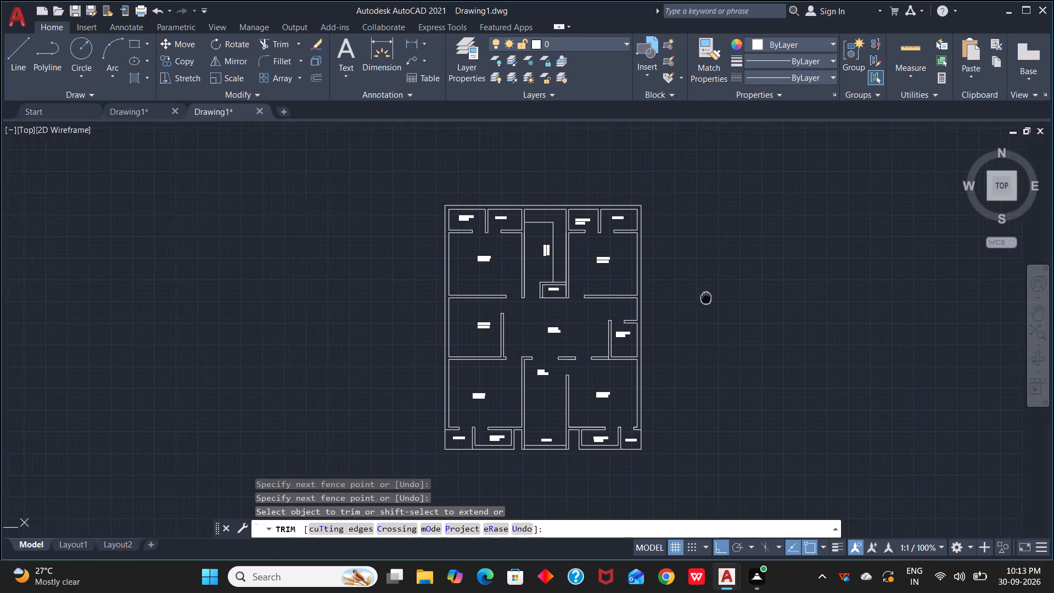
{"action": "middle_click_drag", "start_coordinate": [705, 296], "coordinate": [397, 316]}
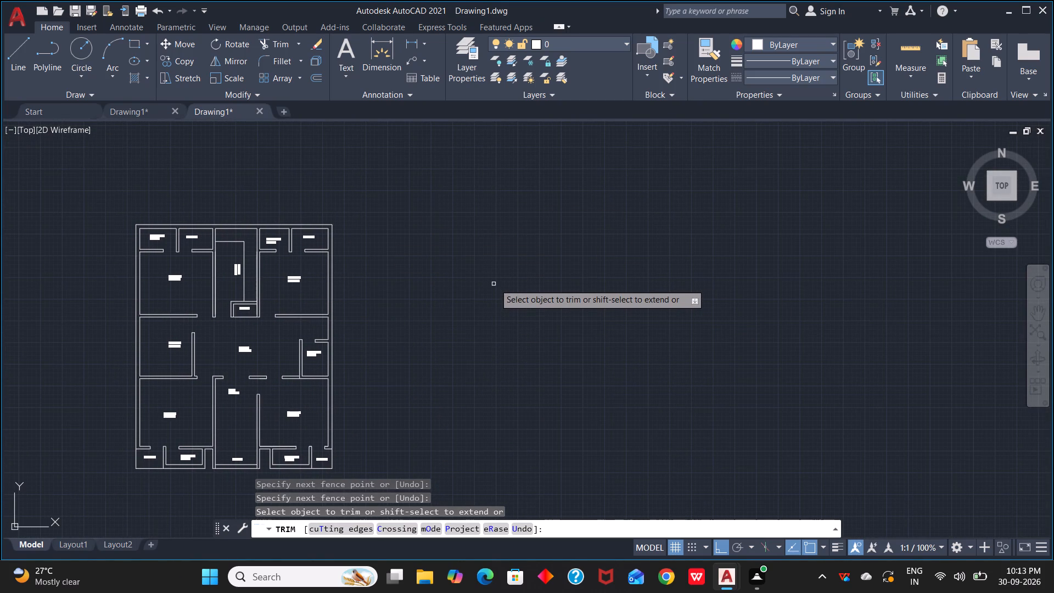
{"action": "key", "text": "ctrl+3"}
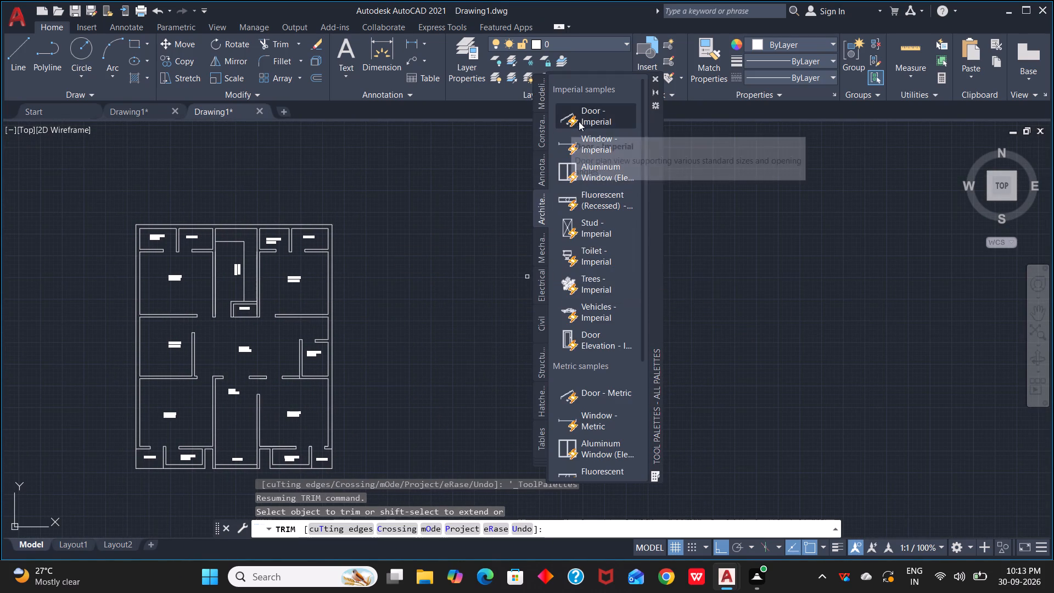
{"action": "left_click_drag", "start_coordinate": [580, 119], "coordinate": [789, 264]}
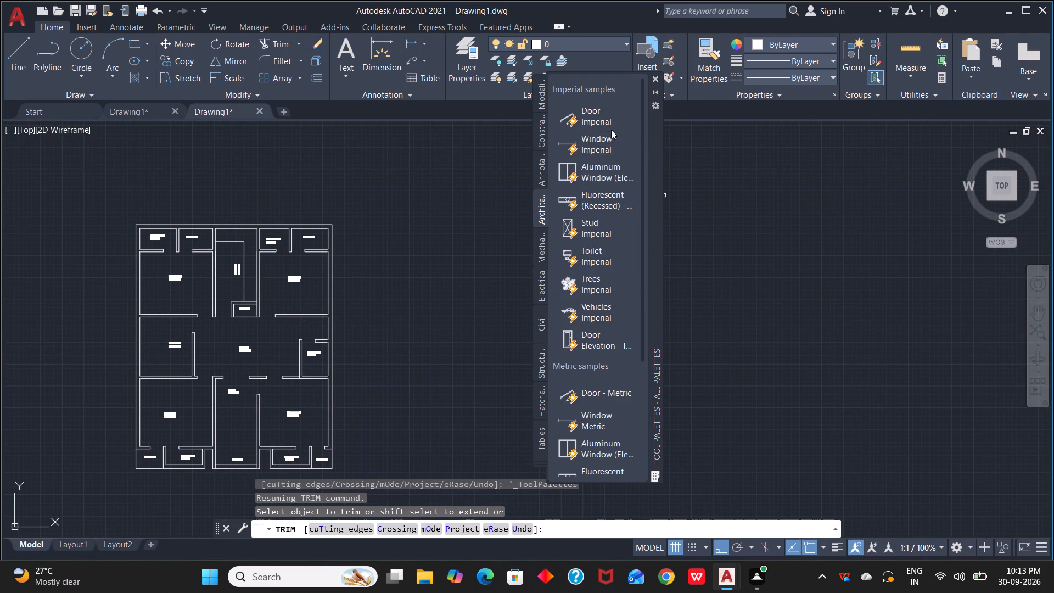
{"action": "left_click", "coordinate": [604, 120]}
{"action": "left_click", "coordinate": [770, 247]}
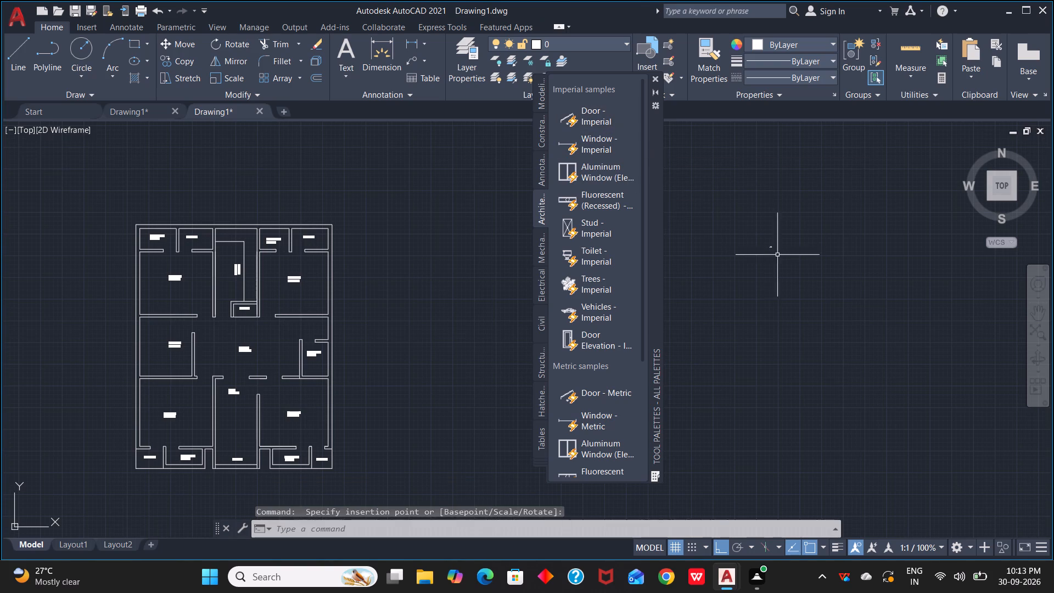
{"action": "left_click", "coordinate": [656, 79]}
Set the inserted door block's opening angle to Open 90º.
{"action": "scroll", "coordinate": [809, 248], "scroll_direction": "up", "scroll_amount": 3}
{"action": "left_click_drag", "start_coordinate": [614, 223], "coordinate": [620, 223]}
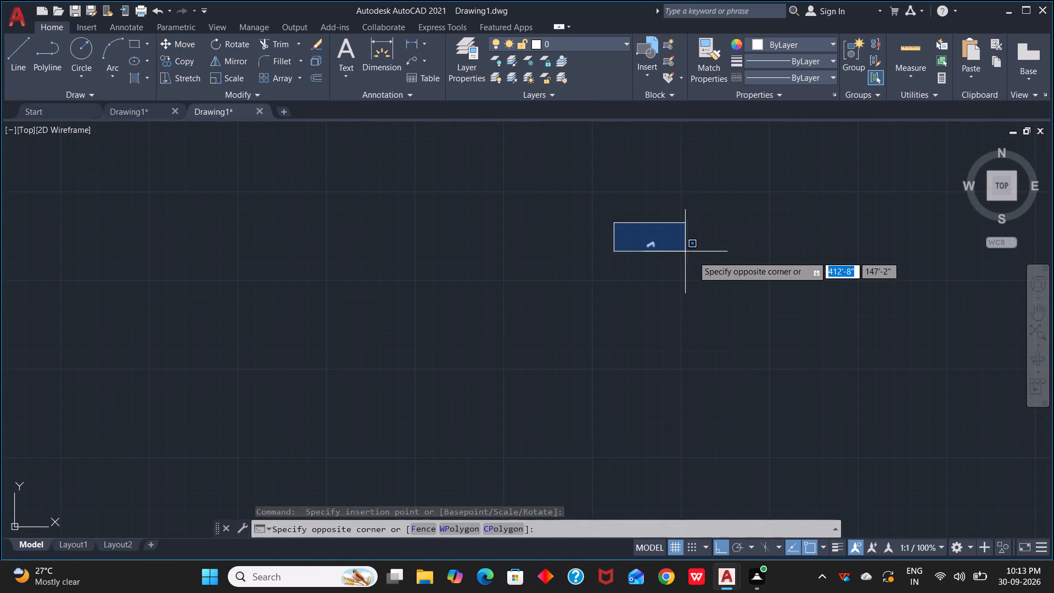
{"action": "left_click", "coordinate": [649, 222]}
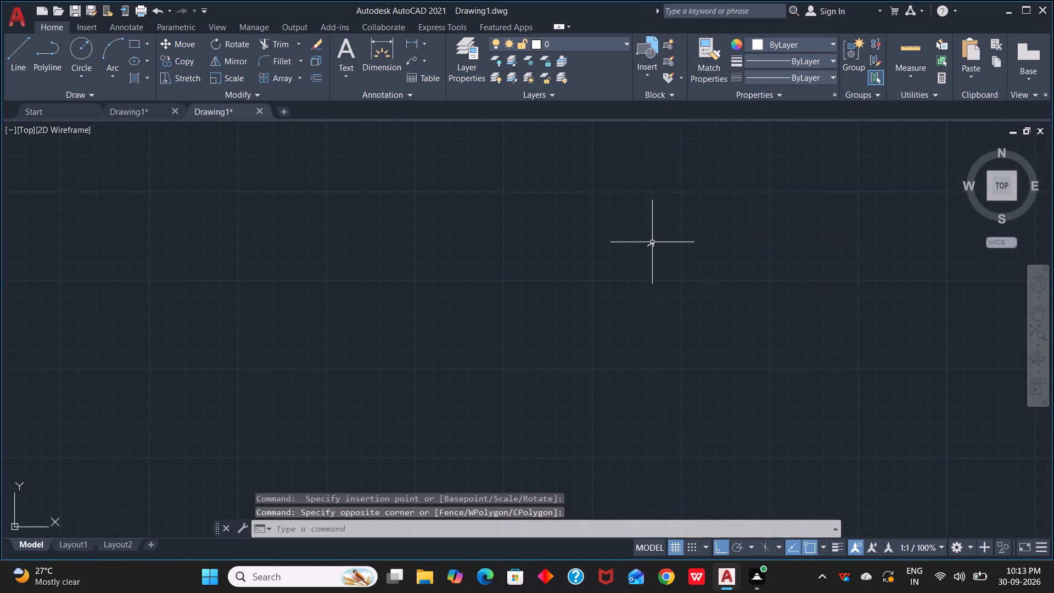
{"action": "left_click_drag", "start_coordinate": [652, 242], "coordinate": [547, 253]}
{"action": "scroll", "coordinate": [650, 253], "scroll_direction": "up", "scroll_amount": 6}
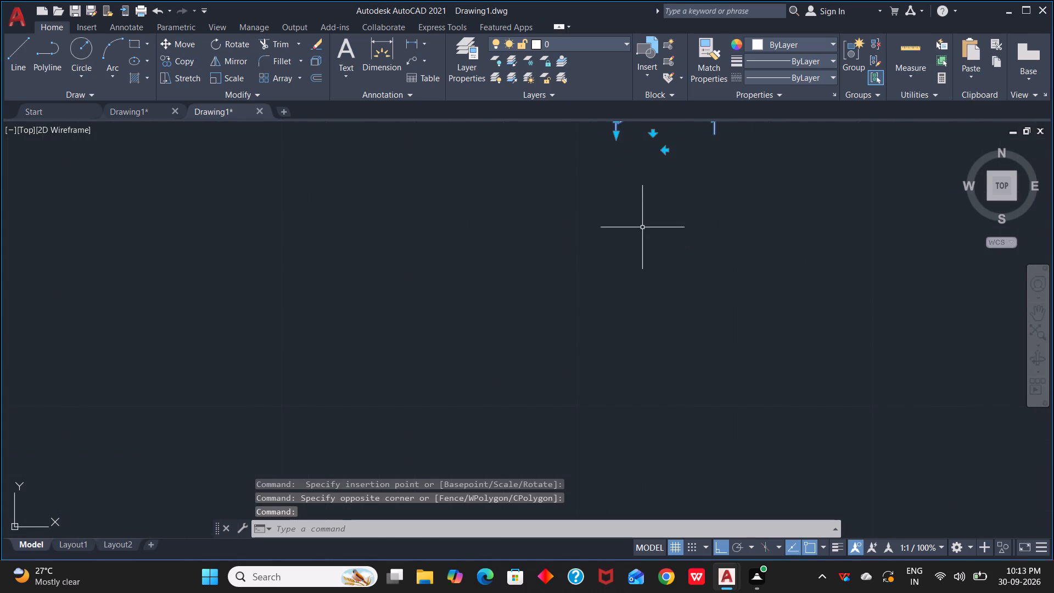
{"action": "middle_click_drag", "start_coordinate": [643, 225], "coordinate": [677, 365]}
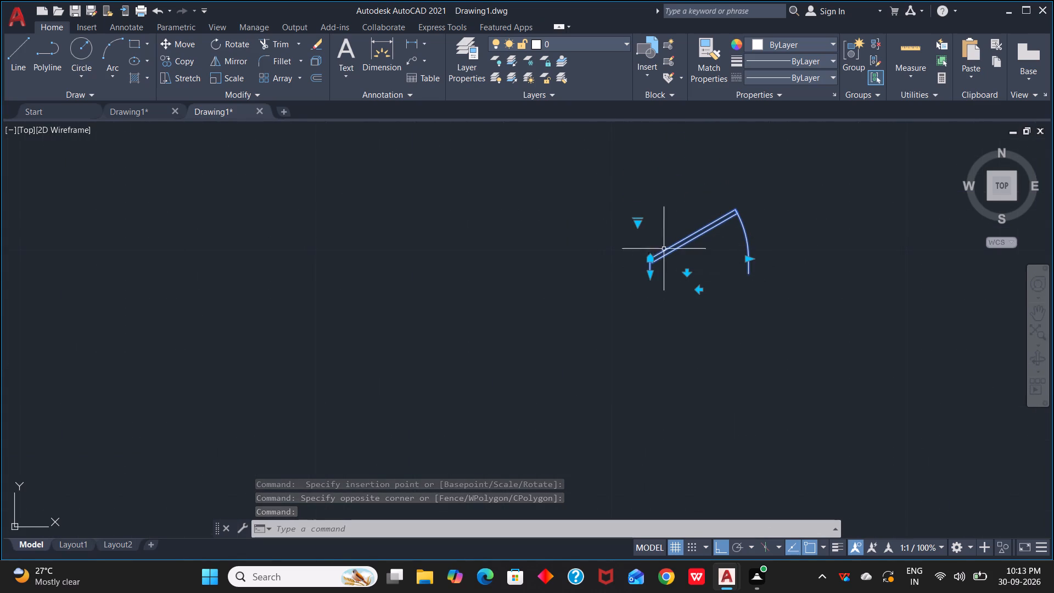
{"action": "left_click_drag", "start_coordinate": [637, 220], "coordinate": [433, 245]}
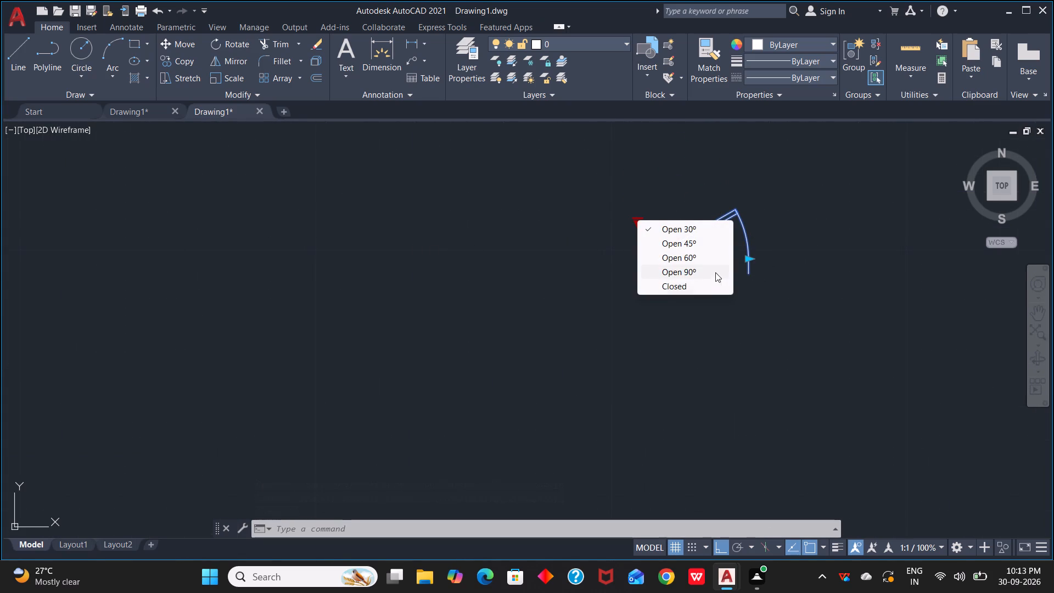
{"action": "left_click", "coordinate": [699, 272]}
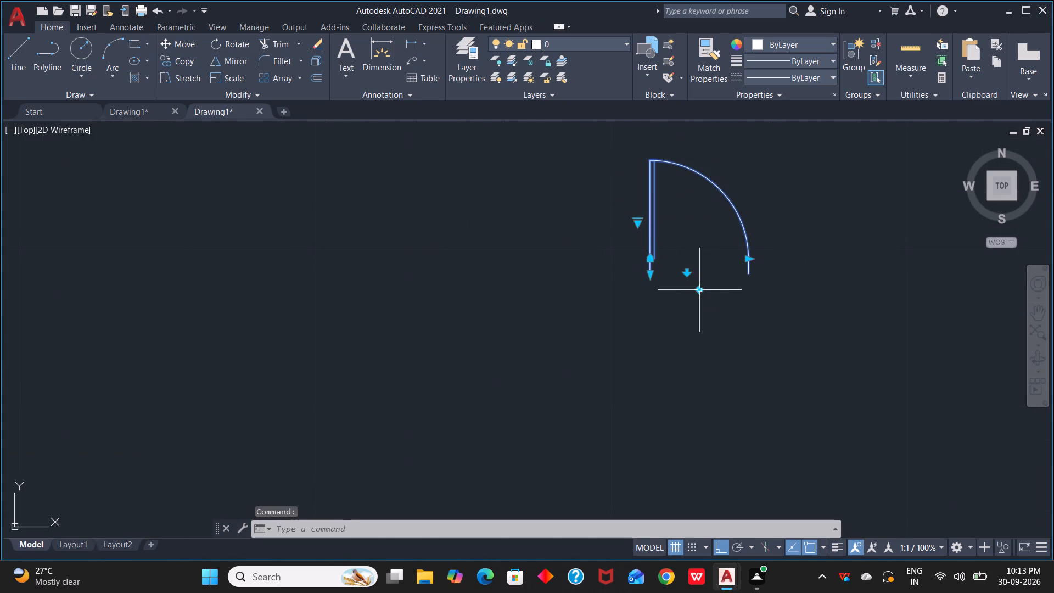
Turn off Ortho and move the door block from its far-off spot to just outside the plan's east outer wall.
{"action": "left_click_drag", "start_coordinate": [651, 257], "coordinate": [225, 335]}
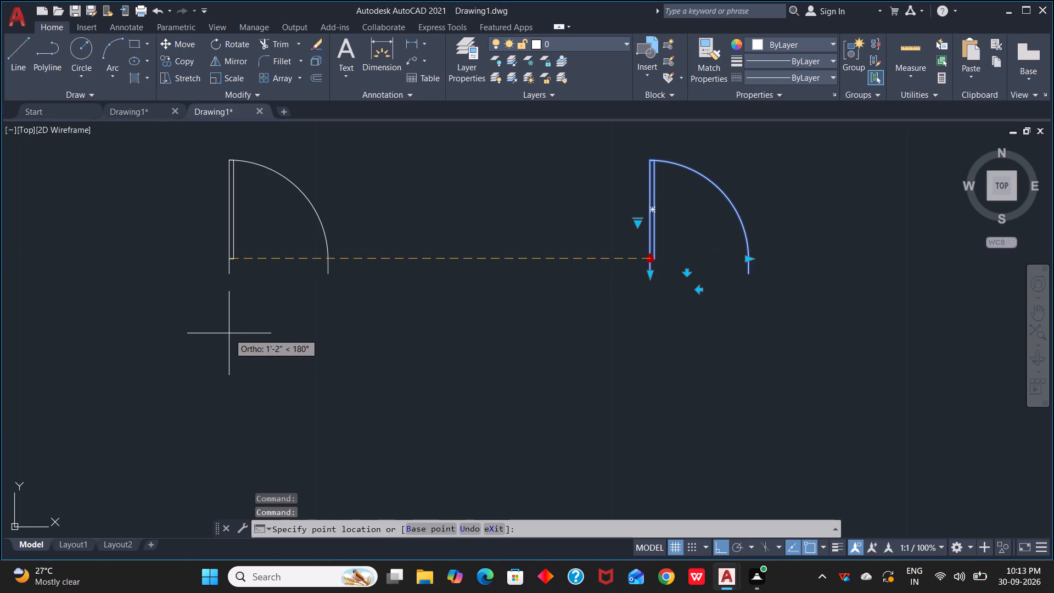
{"action": "key", "text": "F8"}
{"action": "scroll", "coordinate": [229, 332], "scroll_direction": "down", "scroll_amount": 3}
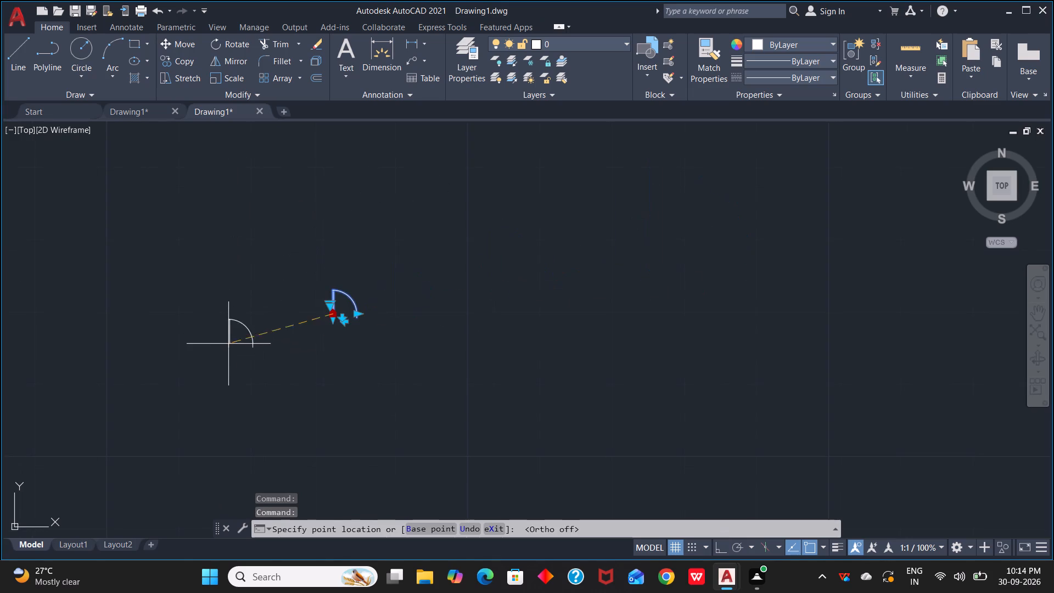
{"action": "middle_click_drag", "start_coordinate": [227, 352], "coordinate": [901, 284]}
{"action": "scroll", "coordinate": [389, 407], "scroll_direction": "down", "scroll_amount": 4}
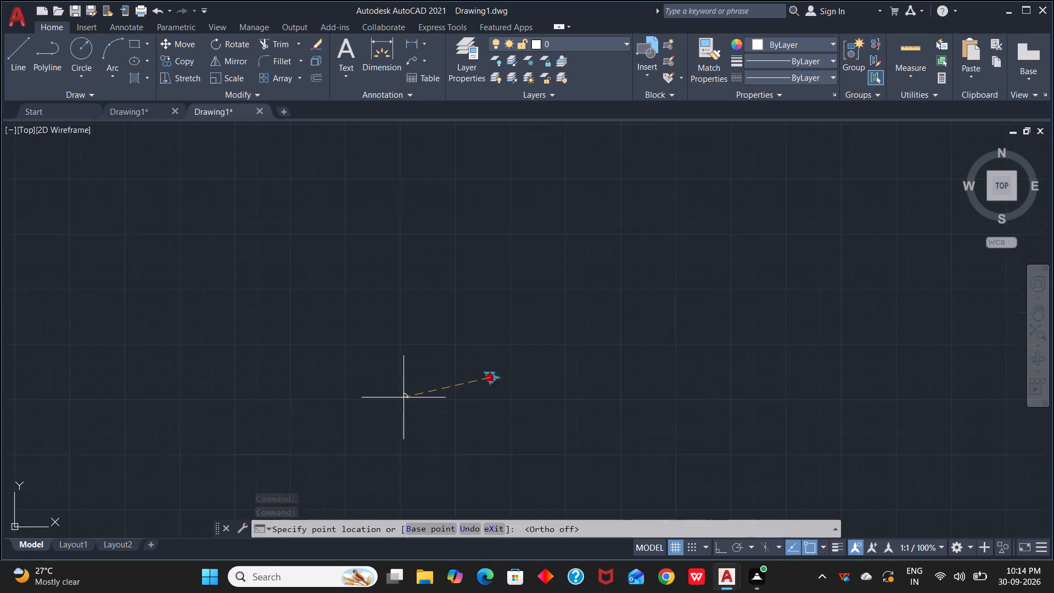
{"action": "scroll", "coordinate": [403, 398], "scroll_direction": "down", "scroll_amount": 2}
{"action": "scroll", "coordinate": [270, 407], "scroll_direction": "down", "scroll_amount": 2}
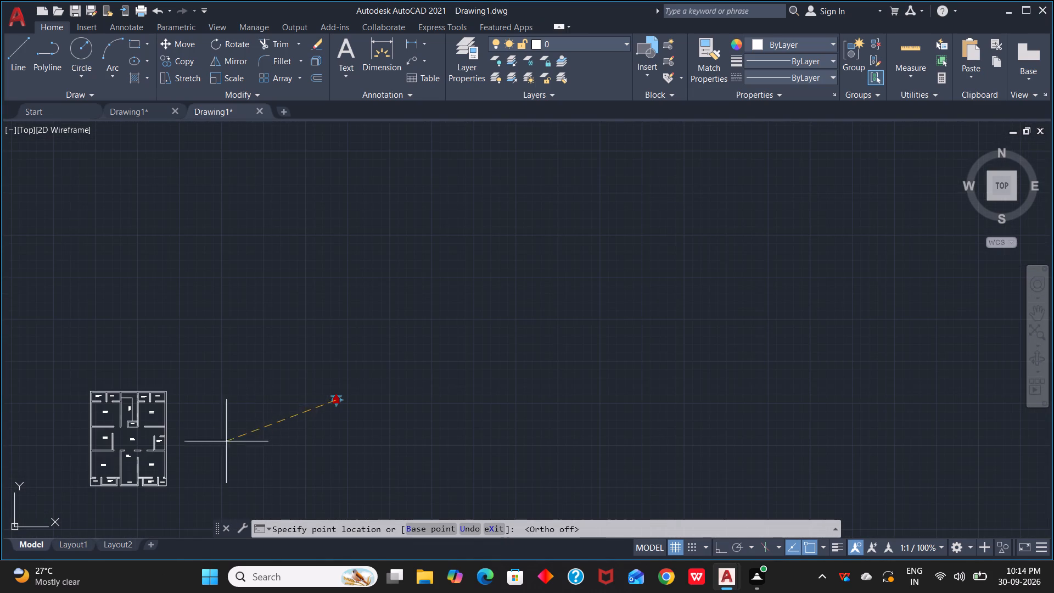
{"action": "scroll", "coordinate": [223, 433], "scroll_direction": "up", "scroll_amount": 4}
{"action": "middle_click_drag", "start_coordinate": [223, 431], "coordinate": [764, 376]}
{"action": "scroll", "coordinate": [497, 338], "scroll_direction": "up", "scroll_amount": 1}
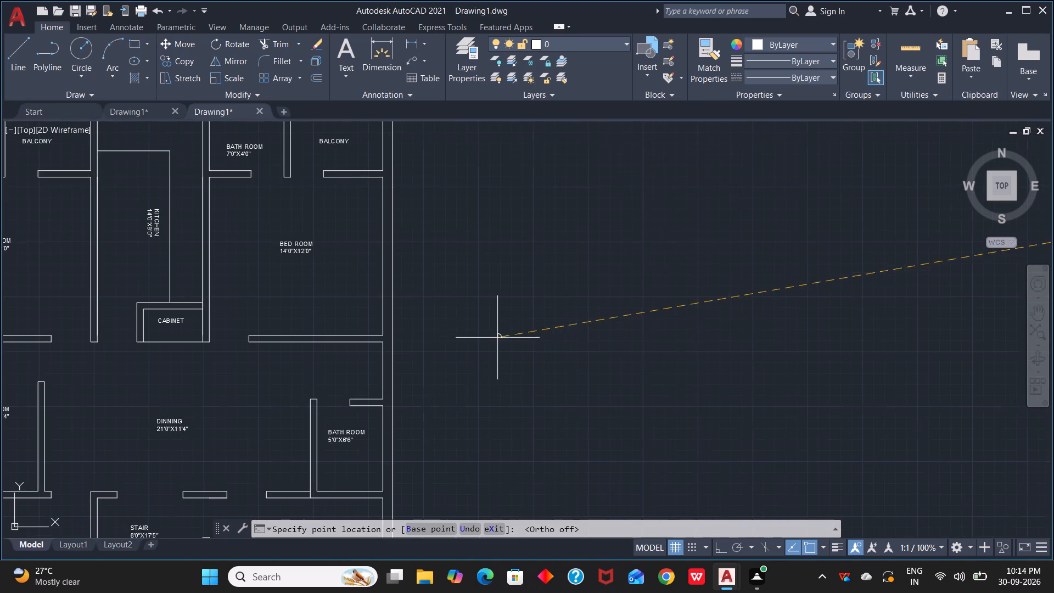
{"action": "scroll", "coordinate": [497, 338], "scroll_direction": "up", "scroll_amount": 2}
{"action": "middle_click_drag", "start_coordinate": [480, 338], "coordinate": [667, 340]}
{"action": "left_click", "coordinate": [585, 312]}
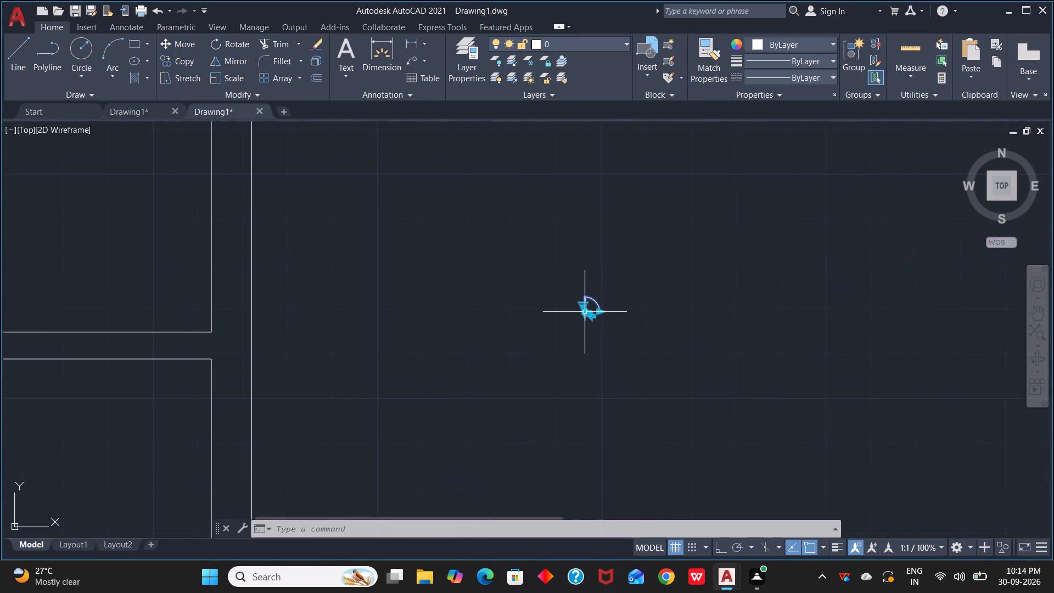
Scale the door block by reference from its lower west endpoint, making its overall width 2.5'.
{"action": "left_click_drag", "start_coordinate": [542, 268], "coordinate": [559, 290]}
{"action": "left_click", "coordinate": [681, 394]}
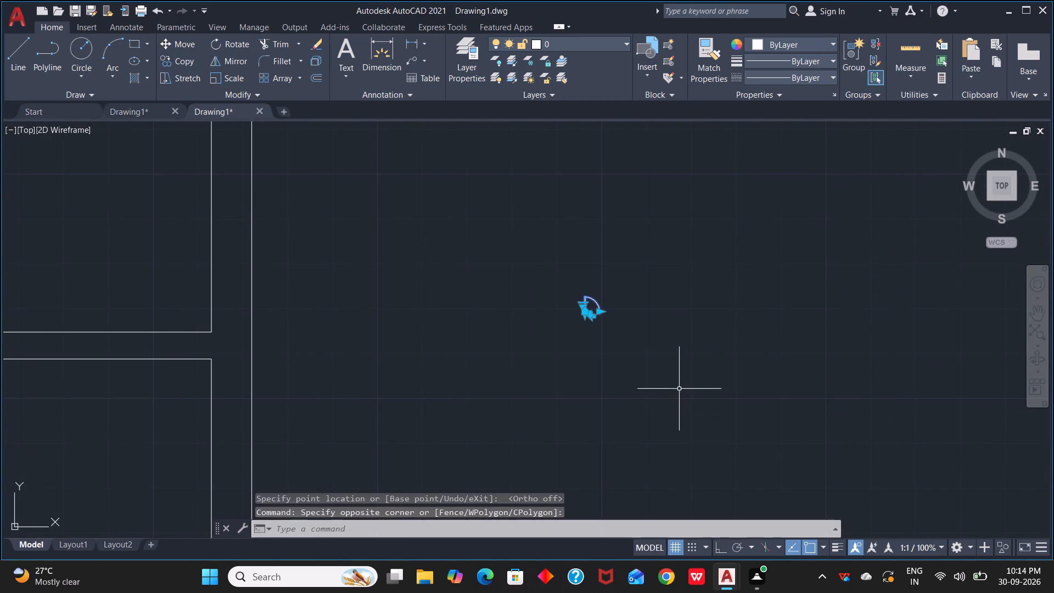
{"action": "key", "text": "s"}
{"action": "key", "text": "c"}
{"action": "key", "text": "space"}
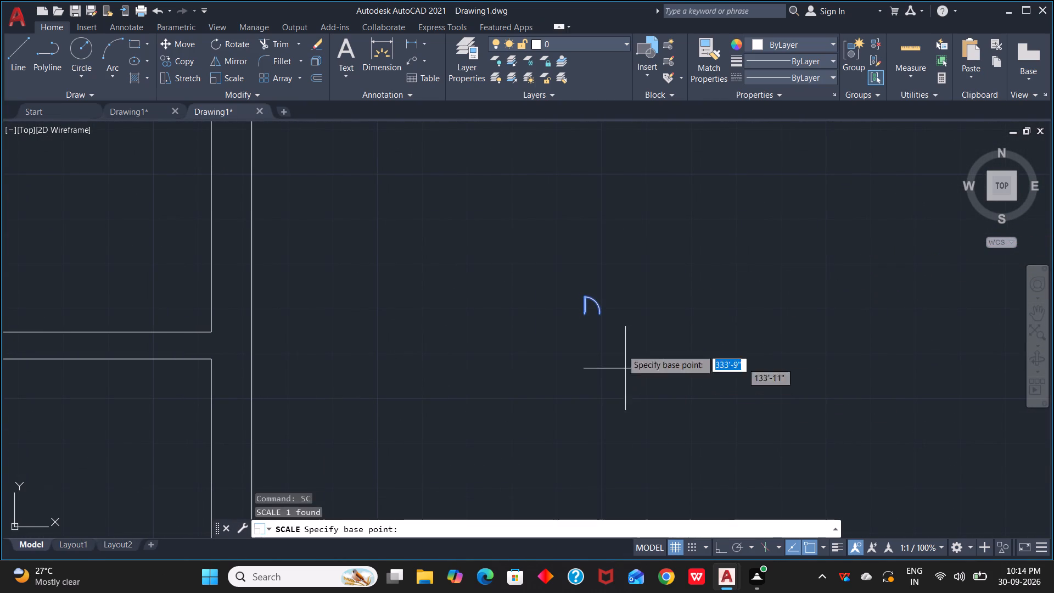
{"action": "scroll", "coordinate": [591, 318], "scroll_direction": "up", "scroll_amount": 5}
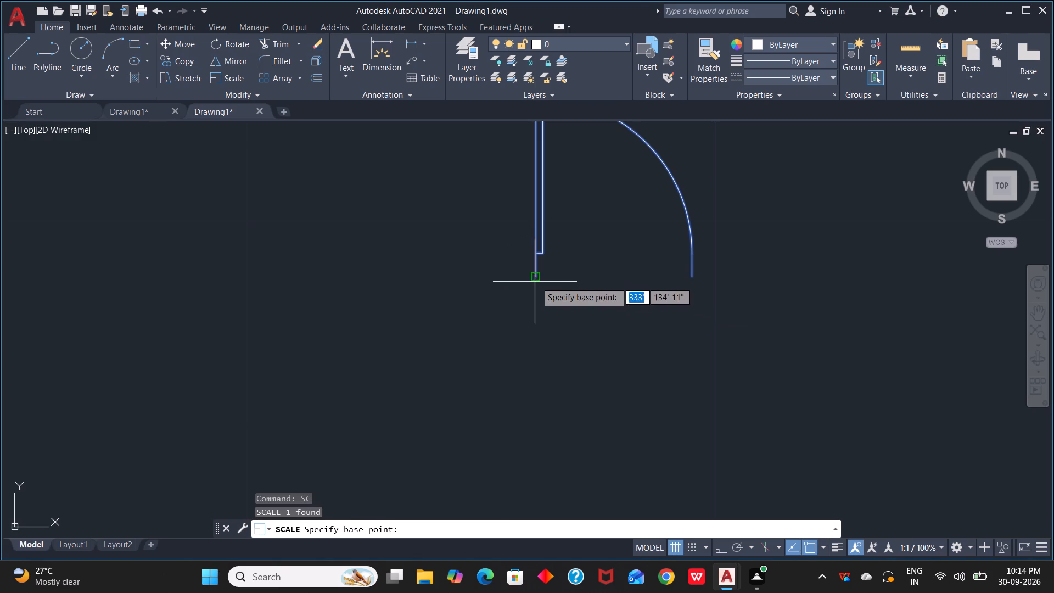
{"action": "left_click", "coordinate": [536, 282]}
{"action": "key", "text": "r"}
{"action": "key", "text": "space"}
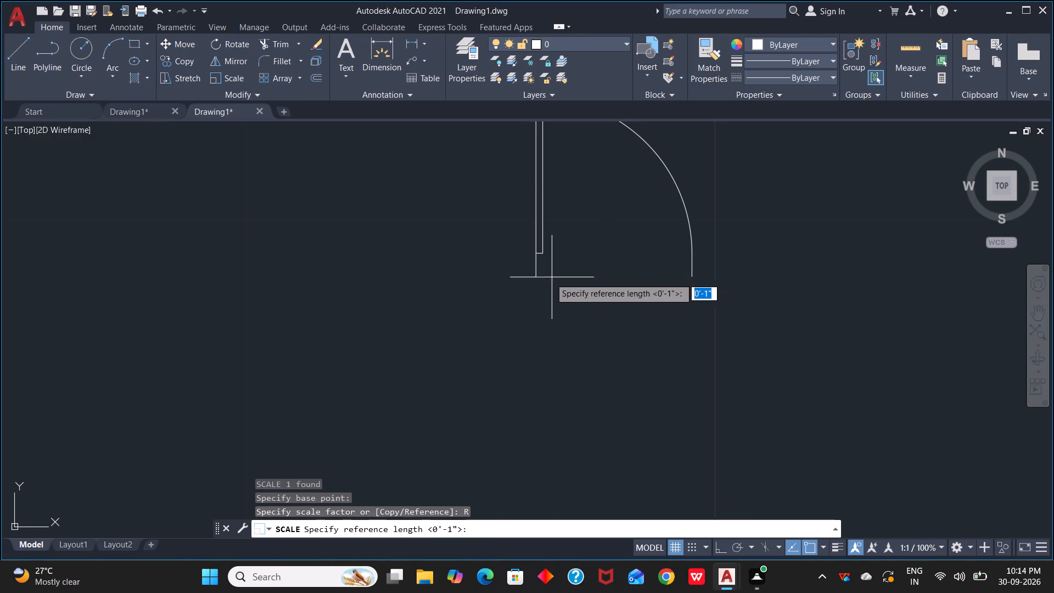
{"action": "left_click", "coordinate": [537, 278]}
{"action": "left_click", "coordinate": [689, 278]}
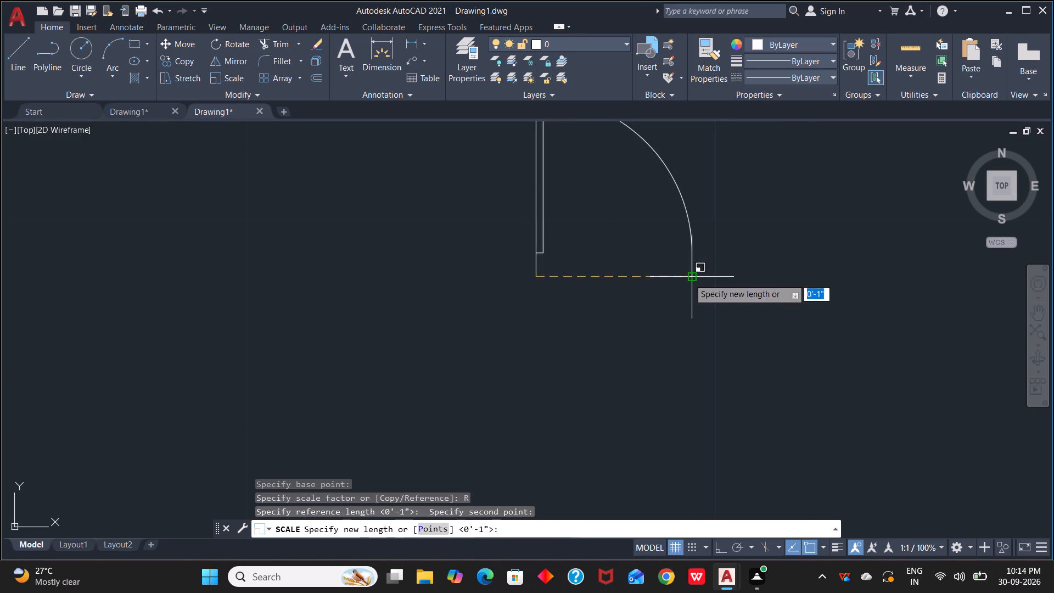
{"action": "type", "text": "2.5'"}
{"action": "key", "text": "Return"}
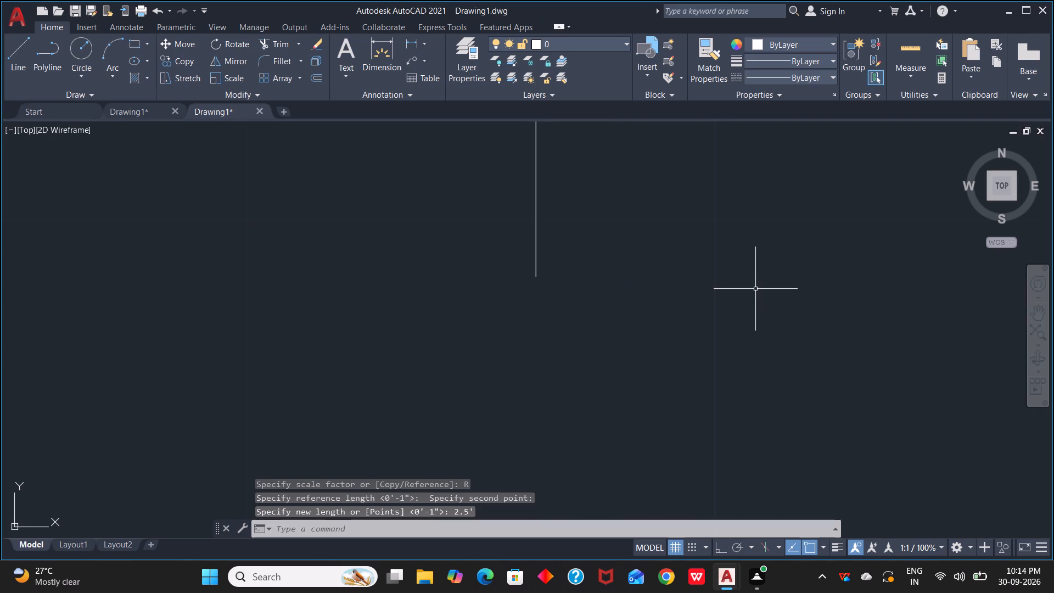
Copy the scaled door by its lower west endpoint into the north-east balcony opening, at the bath room partition's corner.
{"action": "scroll", "coordinate": [724, 287], "scroll_direction": "down", "scroll_amount": 6}
{"action": "middle_click_drag", "start_coordinate": [721, 286], "coordinate": [755, 284]}
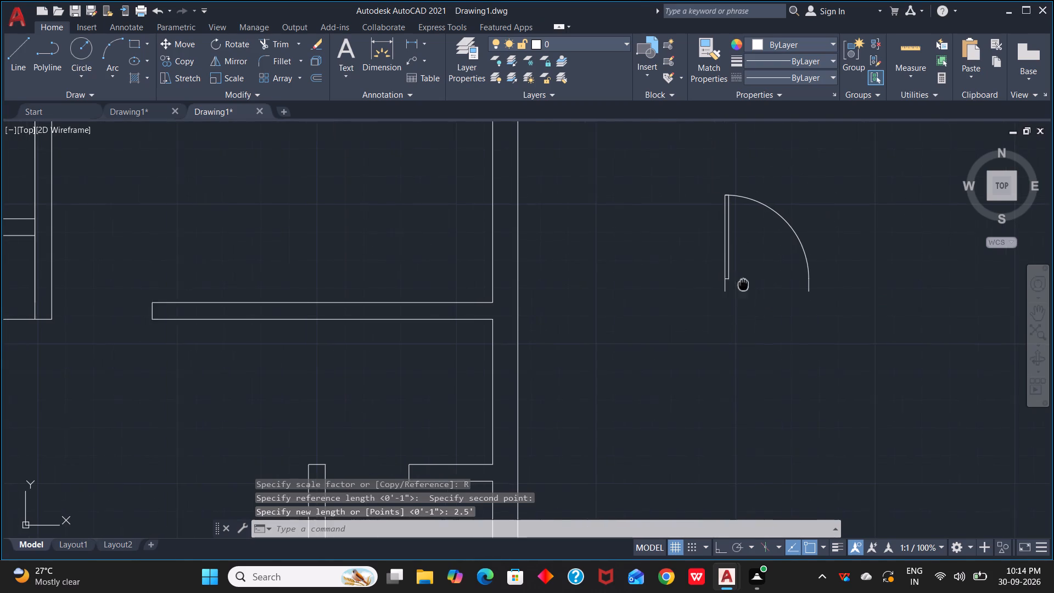
{"action": "middle_click_drag", "start_coordinate": [755, 284], "coordinate": [777, 281]}
{"action": "scroll", "coordinate": [770, 284], "scroll_direction": "up", "scroll_amount": 4}
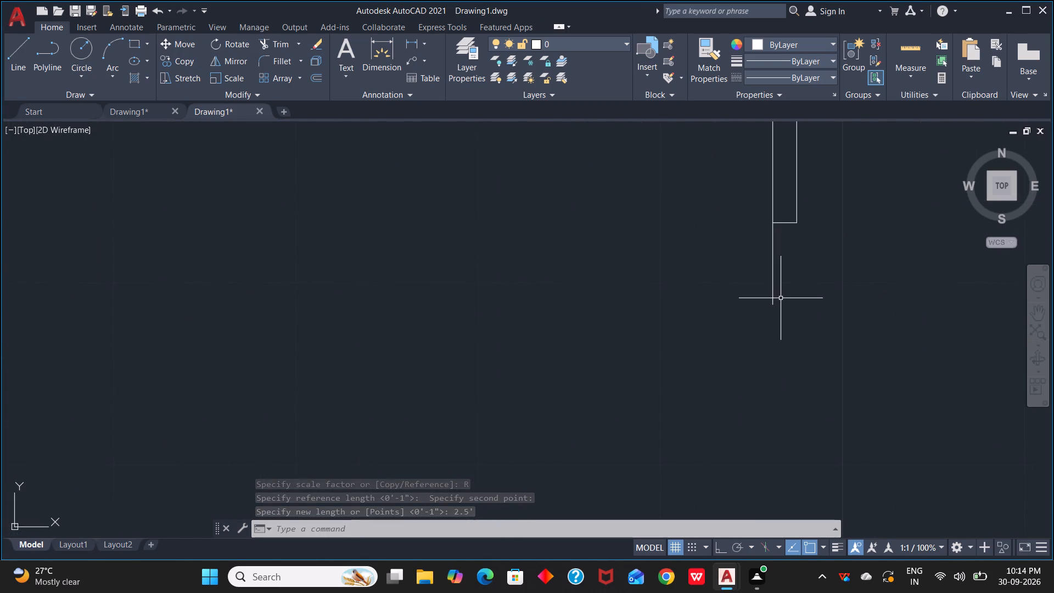
{"action": "left_click", "coordinate": [773, 290]}
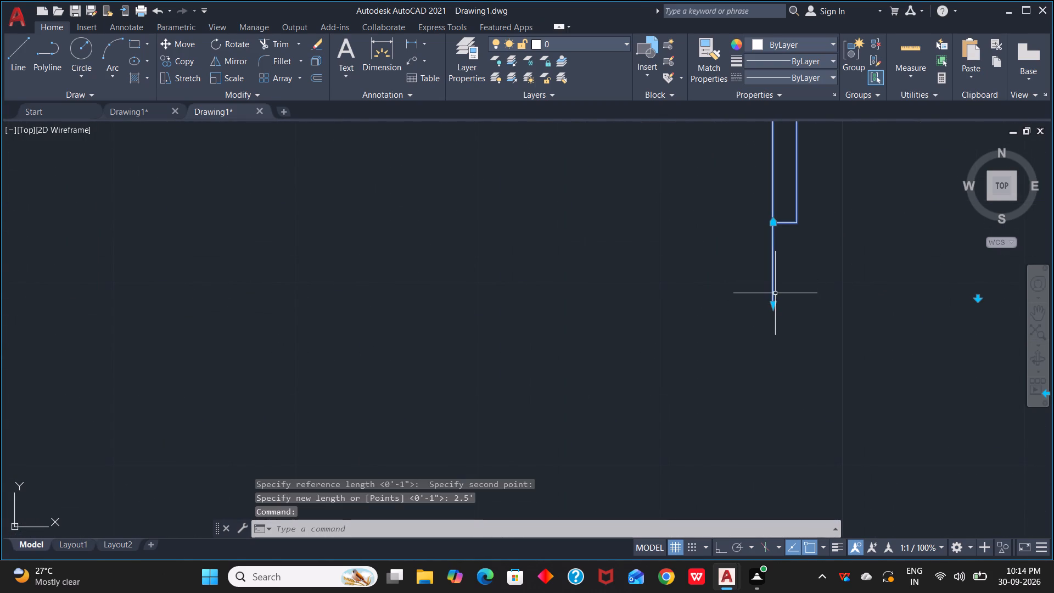
{"action": "key", "text": "c"}
{"action": "key", "text": "o"}
{"action": "key", "text": "space"}
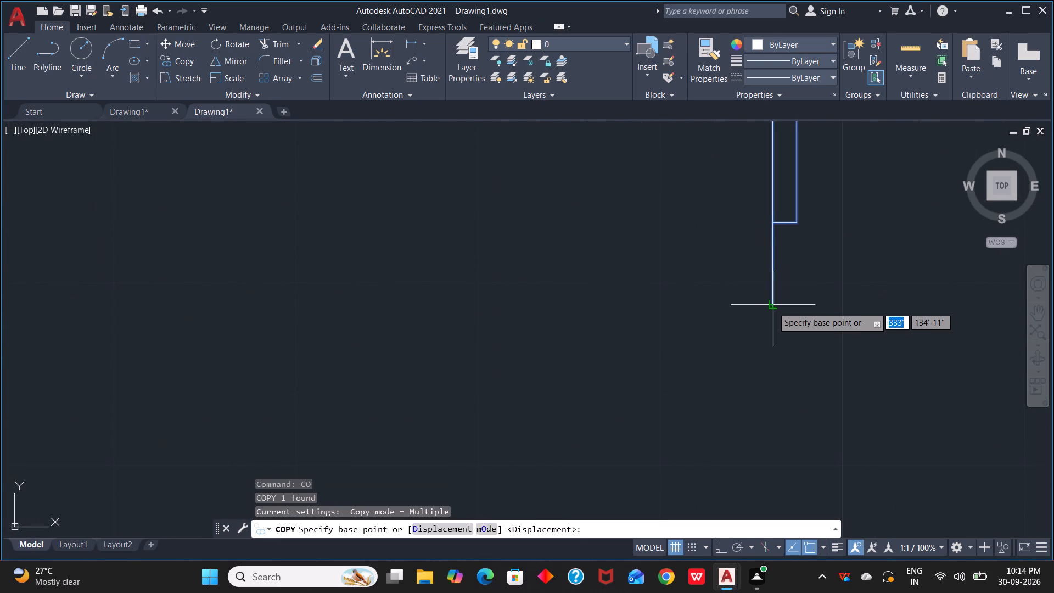
{"action": "scroll", "coordinate": [769, 306], "scroll_direction": "up", "scroll_amount": 4}
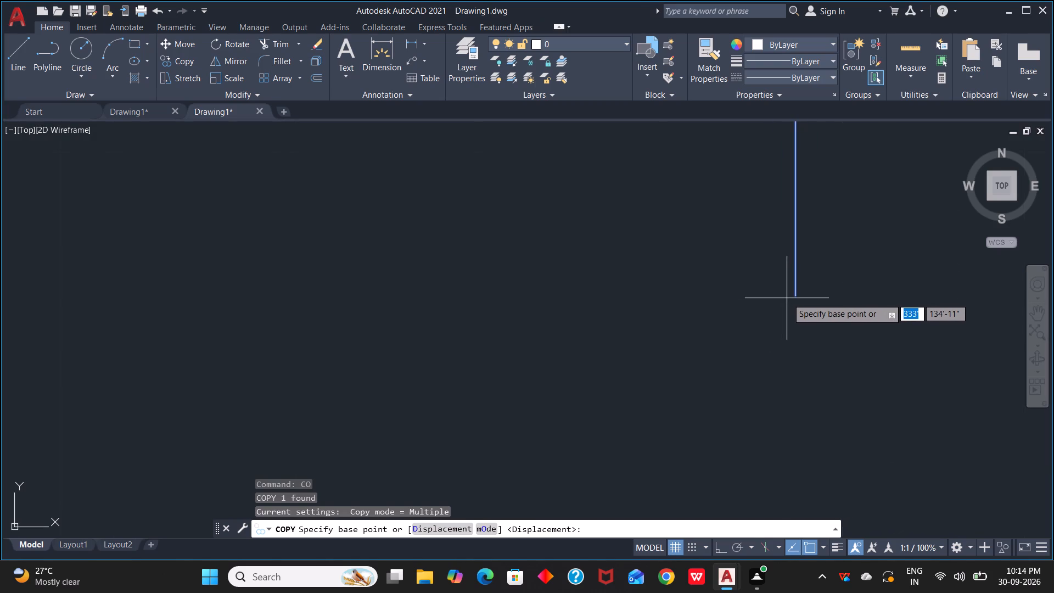
{"action": "left_click", "coordinate": [794, 296]}
{"action": "scroll", "coordinate": [585, 338], "scroll_direction": "down", "scroll_amount": 3}
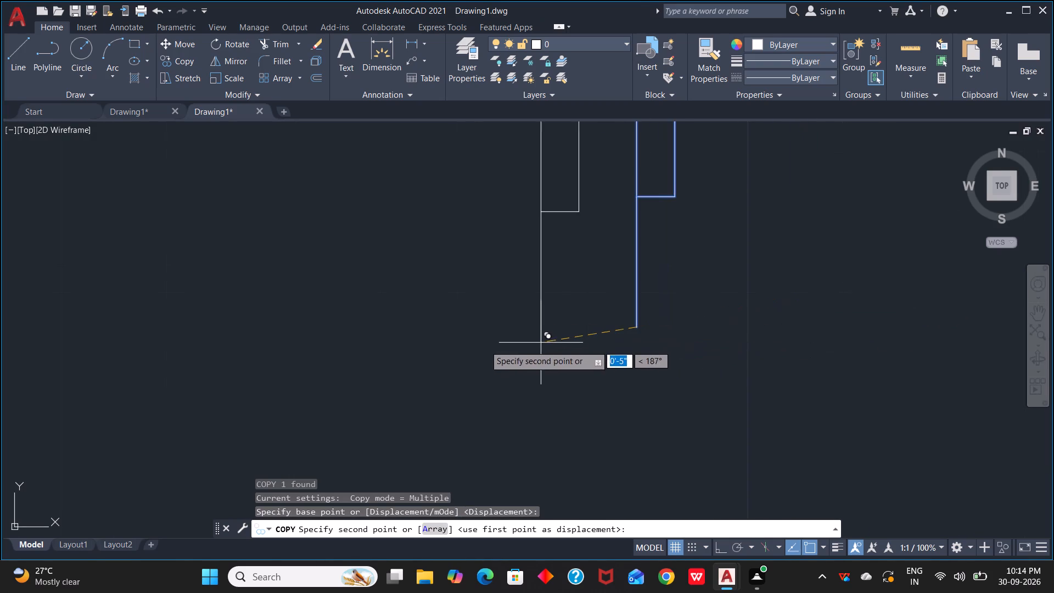
{"action": "middle_click_drag", "start_coordinate": [412, 345], "coordinate": [1019, 451]}
{"action": "scroll", "coordinate": [1023, 451], "scroll_direction": "down", "scroll_amount": 1}
{"action": "scroll", "coordinate": [598, 382], "scroll_direction": "down", "scroll_amount": 4}
{"action": "scroll", "coordinate": [364, 331], "scroll_direction": "down", "scroll_amount": 2}
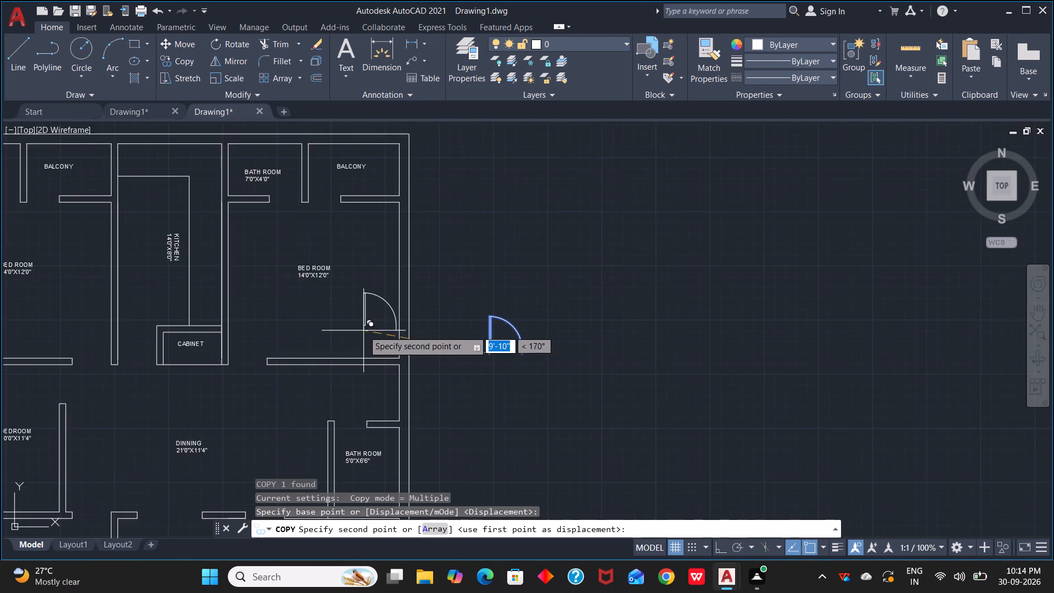
{"action": "middle_click_drag", "start_coordinate": [364, 328], "coordinate": [629, 391]}
{"action": "scroll", "coordinate": [571, 263], "scroll_direction": "up", "scroll_amount": 2}
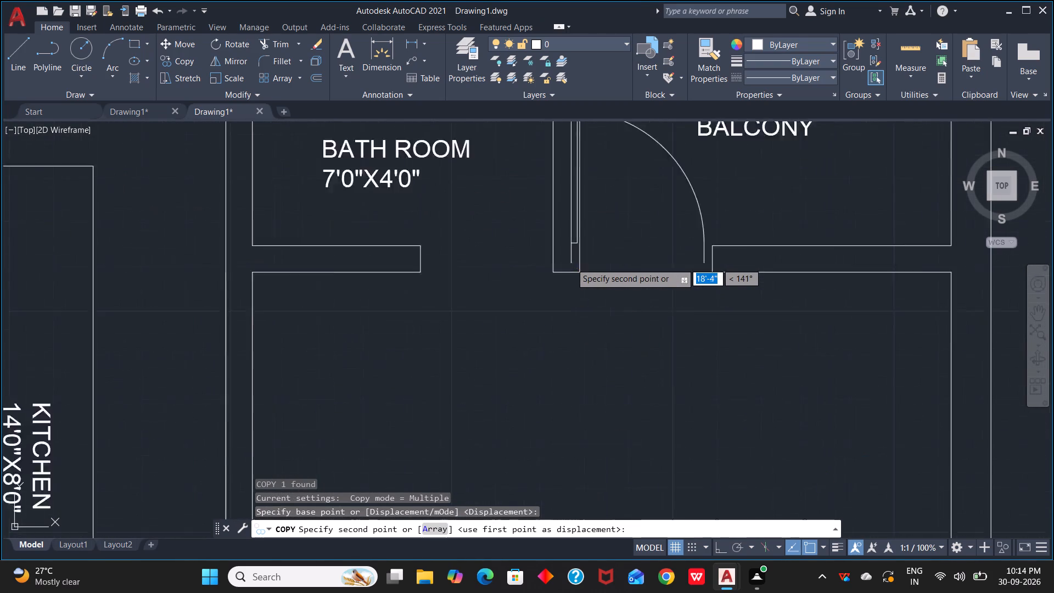
{"action": "scroll", "coordinate": [571, 263], "scroll_direction": "up", "scroll_amount": 2}
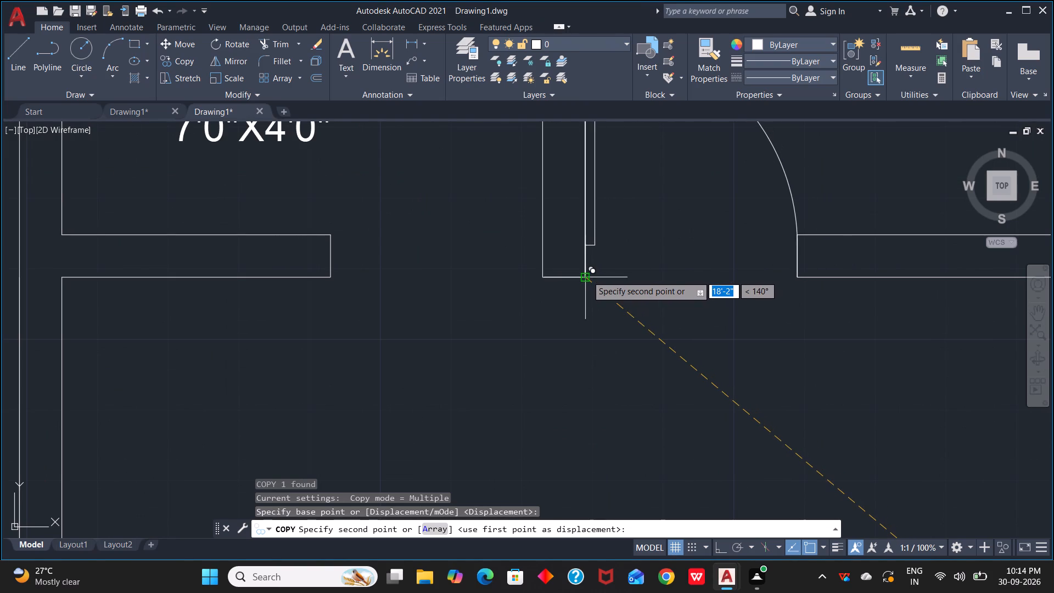
{"action": "left_click", "coordinate": [587, 276]}
Place another door copy in the adjoining north-east bath room opening, at the west wall stub's lower corner.
{"action": "scroll", "coordinate": [330, 274], "scroll_direction": "up", "scroll_amount": 2}
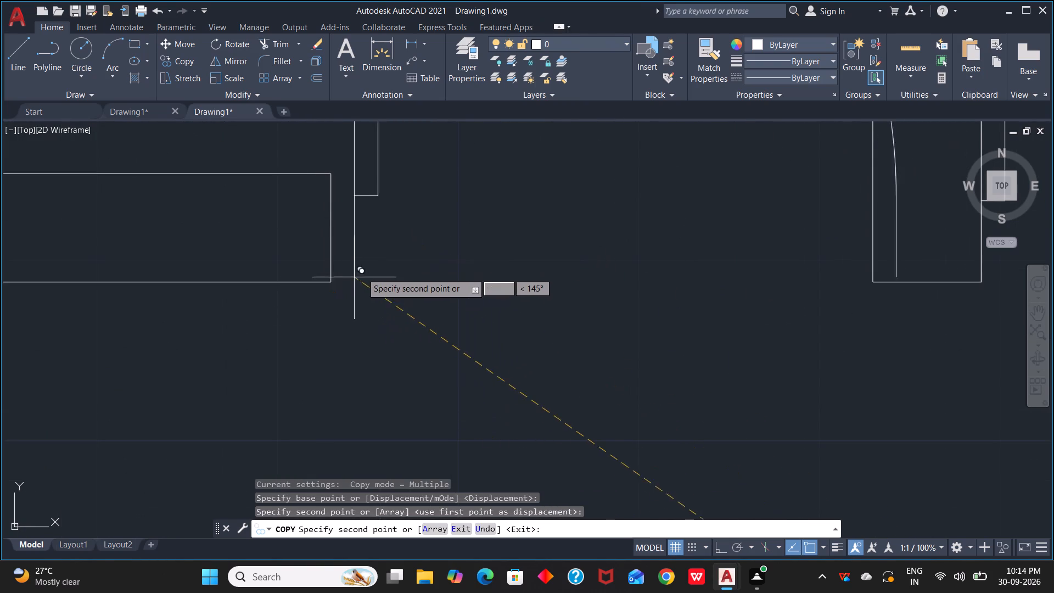
{"action": "scroll", "coordinate": [362, 273], "scroll_direction": "up", "scroll_amount": 2}
{"action": "left_click", "coordinate": [281, 292]}
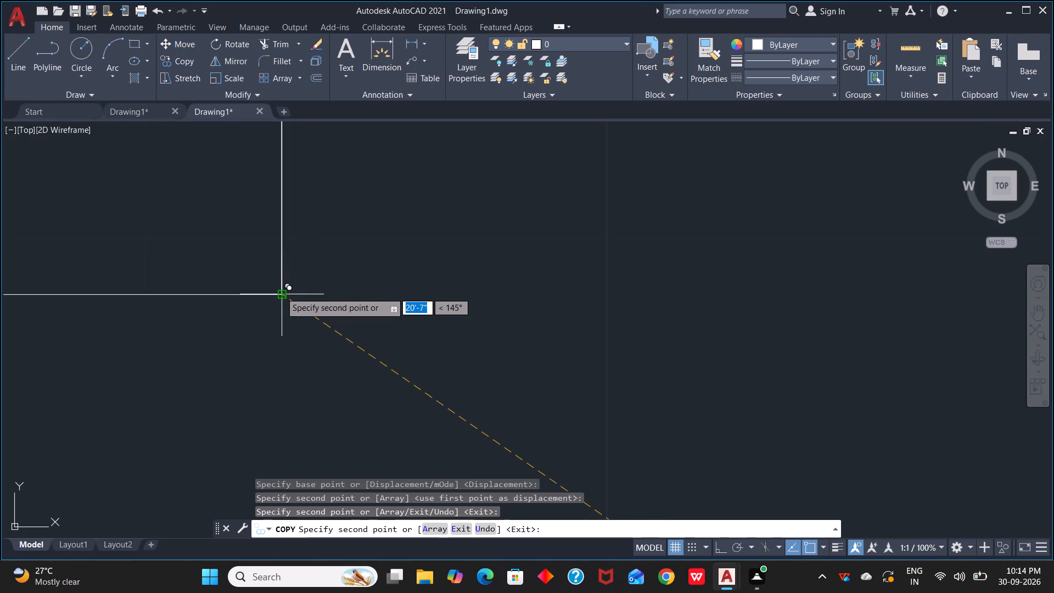
Place a door copy in the north-west balcony opening, at the lower corner of the bath room partition.
{"action": "scroll", "coordinate": [365, 292], "scroll_direction": "down", "scroll_amount": 6}
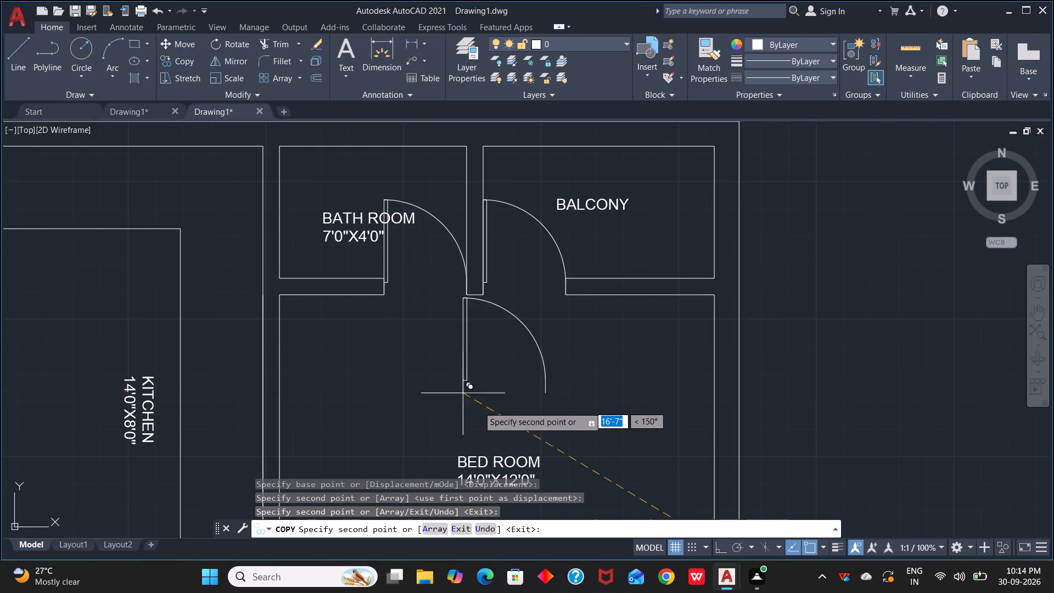
{"action": "middle_click_drag", "start_coordinate": [475, 398], "coordinate": [959, 351]}
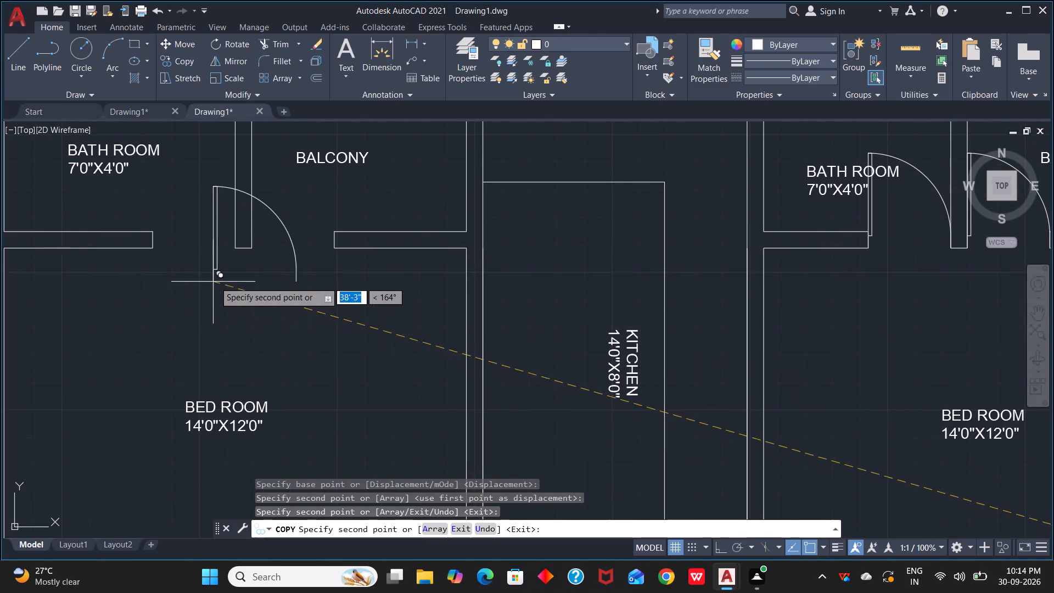
{"action": "middle_click_drag", "start_coordinate": [226, 283], "coordinate": [459, 328]}
{"action": "scroll", "coordinate": [507, 295], "scroll_direction": "up", "scroll_amount": 3}
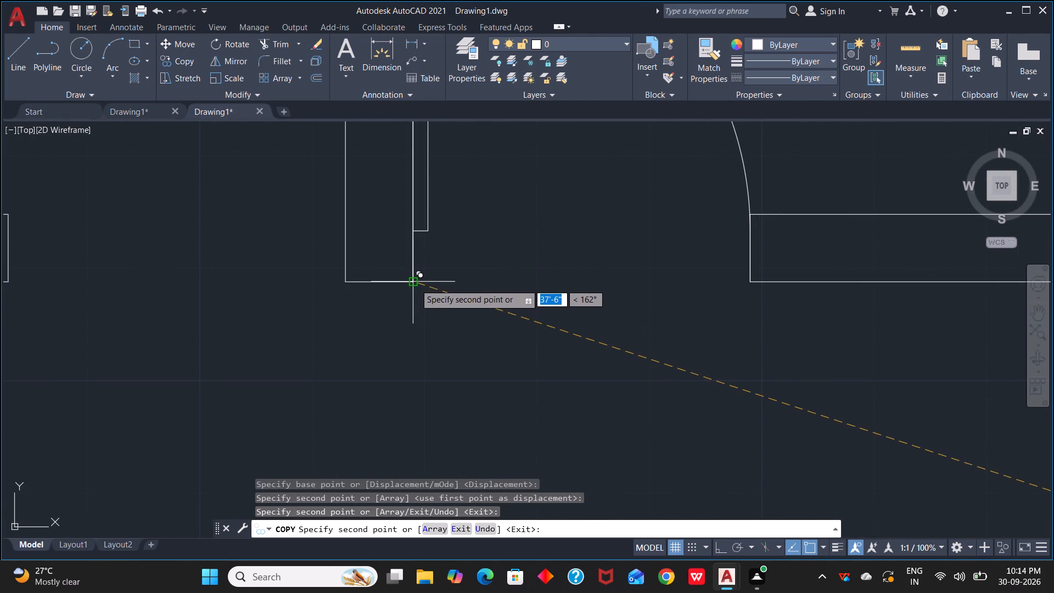
{"action": "left_click", "coordinate": [413, 279]}
Place a door copy in the north-west bath room opening, at the west wall stub's lower corner.
{"action": "scroll", "coordinate": [157, 297], "scroll_direction": "down", "scroll_amount": 3}
{"action": "middle_click_drag", "start_coordinate": [122, 314], "coordinate": [122, 315]}
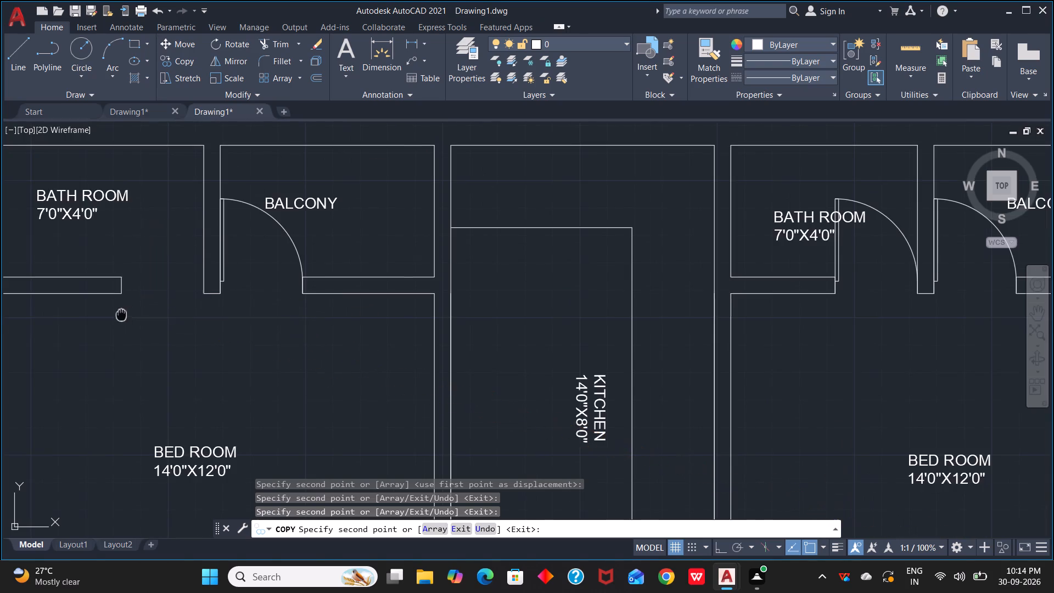
{"action": "middle_click_drag", "start_coordinate": [122, 315], "coordinate": [588, 314]}
{"action": "scroll", "coordinate": [585, 270], "scroll_direction": "up", "scroll_amount": 3}
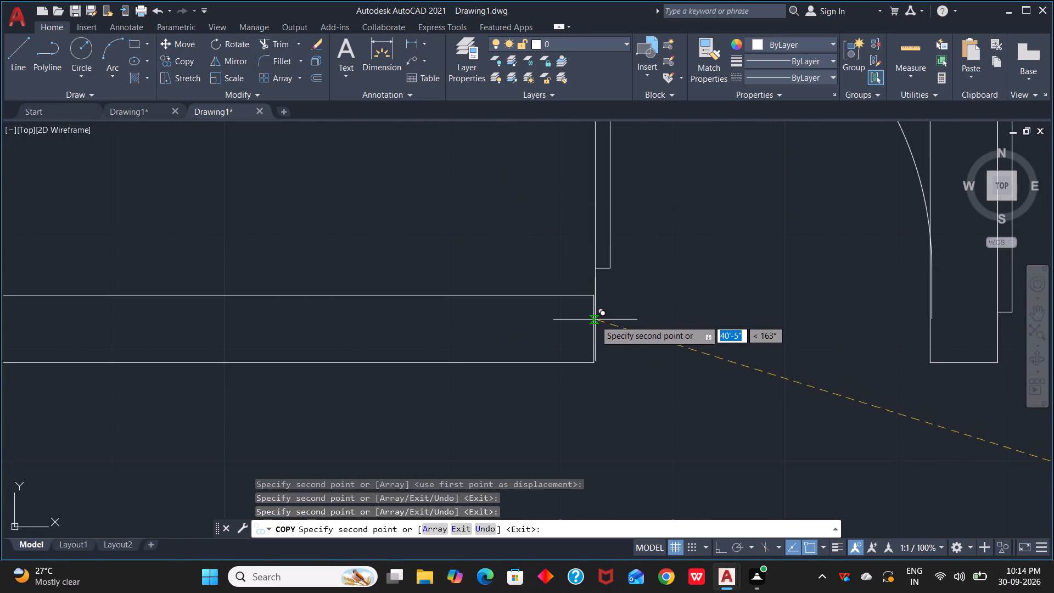
{"action": "left_click", "coordinate": [596, 361]}
Place a door copy in the south-west balcony opening, at the lower corner of the west wall stub.
{"action": "scroll", "coordinate": [717, 400], "scroll_direction": "down", "scroll_amount": 5}
{"action": "scroll", "coordinate": [666, 437], "scroll_direction": "down", "scroll_amount": 1}
{"action": "middle_click_drag", "start_coordinate": [697, 456], "coordinate": [732, 282]}
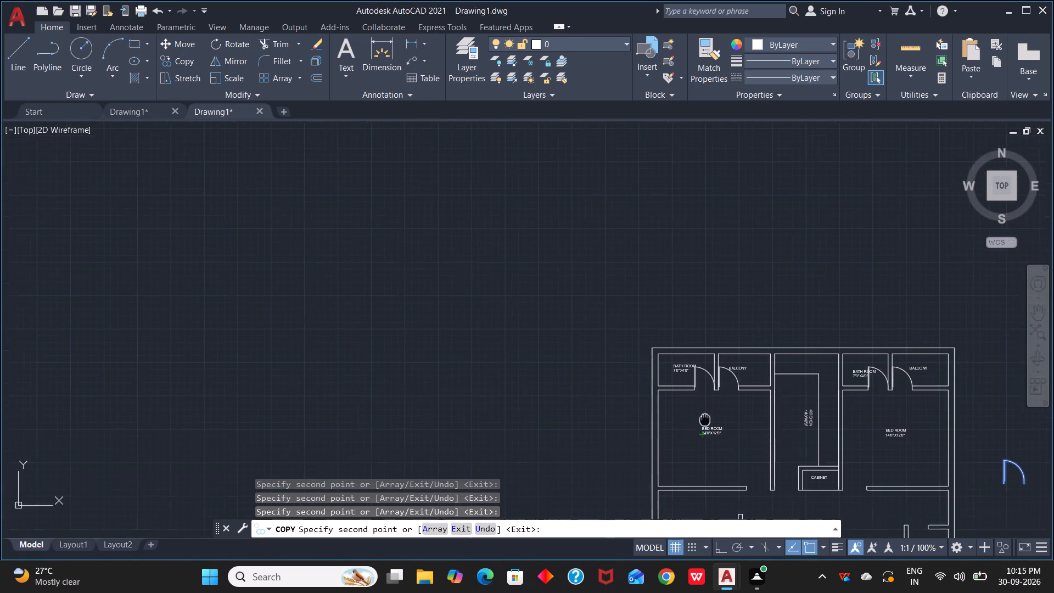
{"action": "middle_click_drag", "start_coordinate": [732, 282], "coordinate": [728, 0]}
{"action": "scroll", "coordinate": [694, 262], "scroll_direction": "up", "scroll_amount": 4}
{"action": "middle_click_drag", "start_coordinate": [719, 194], "coordinate": [703, 287]}
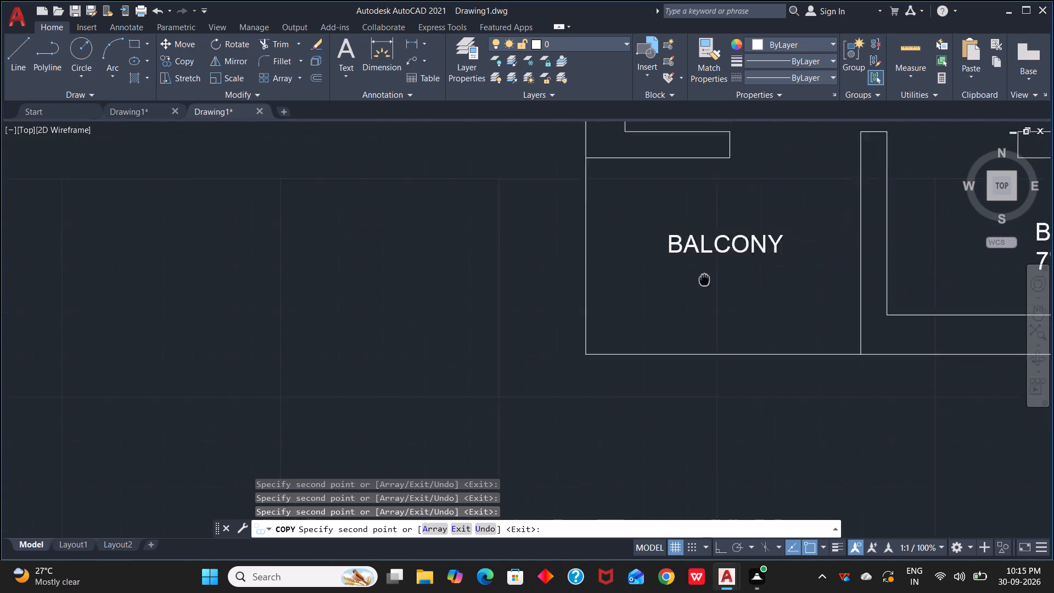
{"action": "middle_click_drag", "start_coordinate": [703, 287], "coordinate": [686, 377]}
{"action": "scroll", "coordinate": [715, 247], "scroll_direction": "up", "scroll_amount": 2}
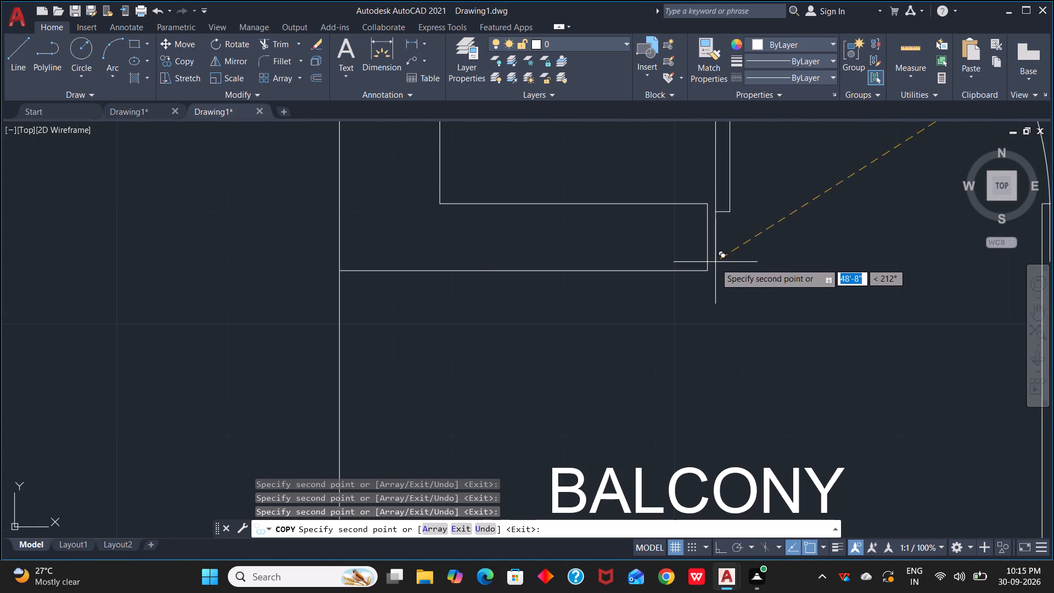
{"action": "left_click", "coordinate": [704, 273]}
Place a door copy in the south-west bath room opening, against the partition it shares with the balcony.
{"action": "scroll", "coordinate": [767, 333], "scroll_direction": "down", "scroll_amount": 3}
{"action": "middle_click_drag", "start_coordinate": [768, 334], "coordinate": [768, 335]}
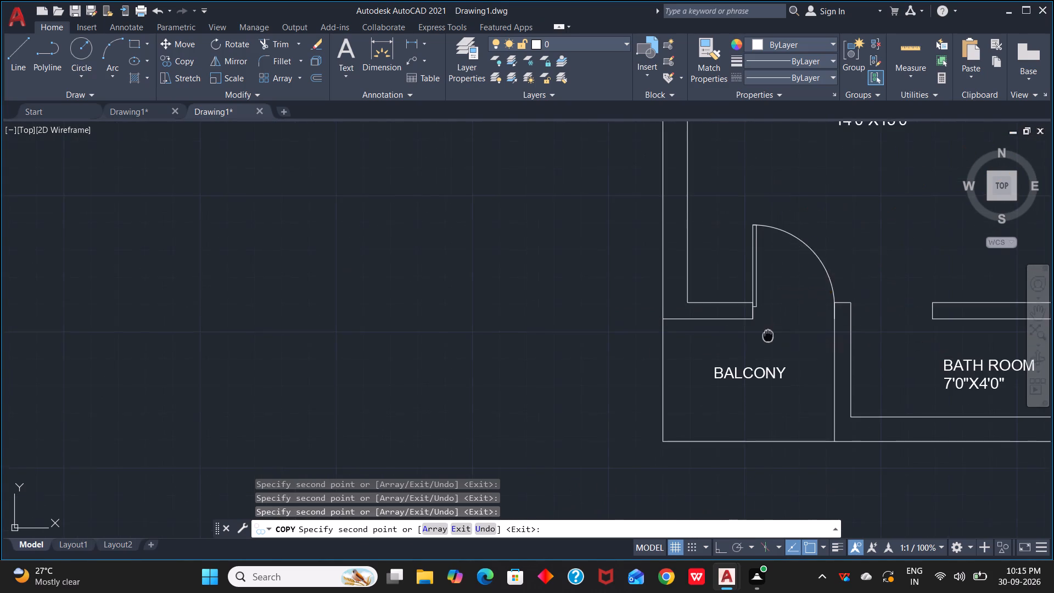
{"action": "middle_click_drag", "start_coordinate": [768, 335], "coordinate": [554, 377]}
{"action": "scroll", "coordinate": [643, 378], "scroll_direction": "up", "scroll_amount": 3}
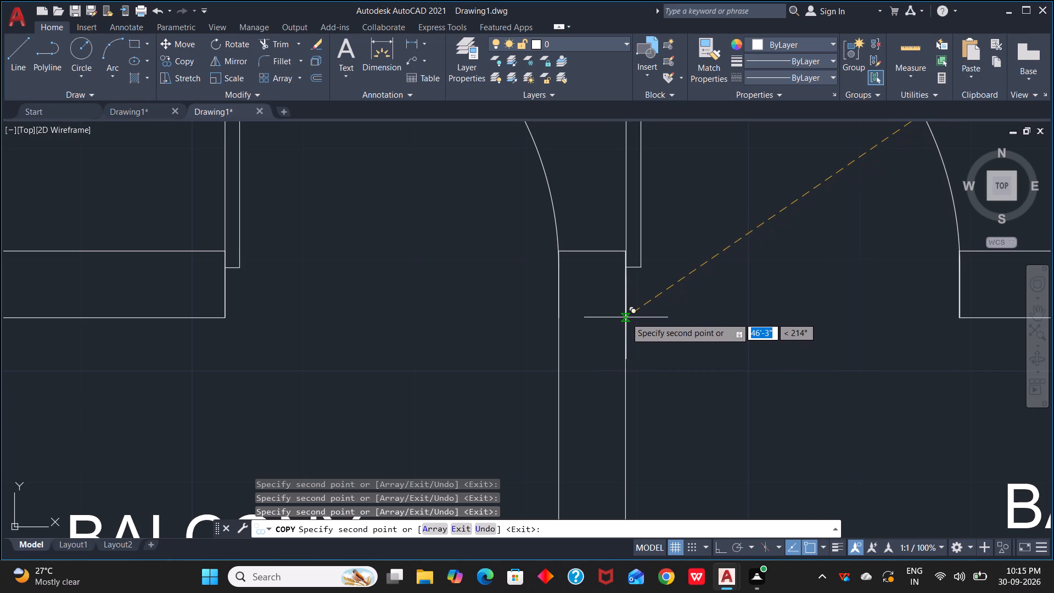
{"action": "left_click", "coordinate": [626, 317]}
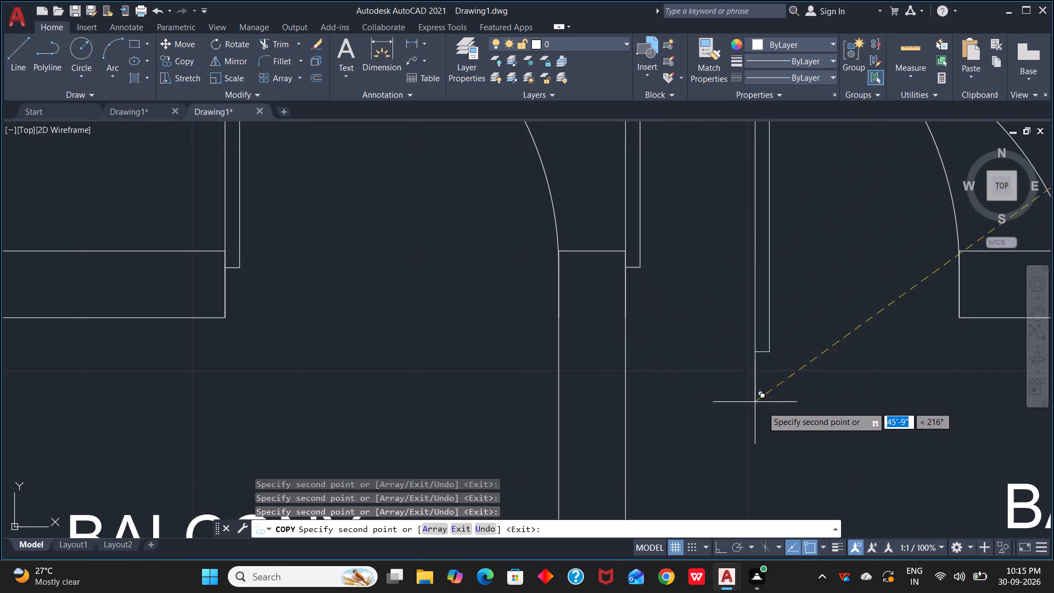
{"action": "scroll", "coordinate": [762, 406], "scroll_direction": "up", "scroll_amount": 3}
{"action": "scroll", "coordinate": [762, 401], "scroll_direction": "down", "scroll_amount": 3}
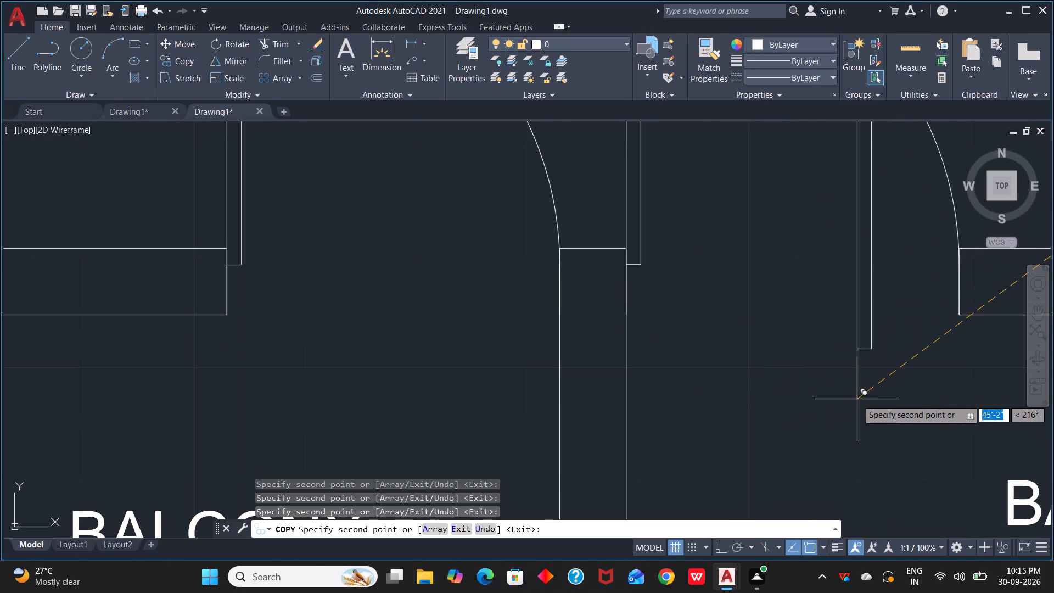
Place a door copy in the south-east bath room opening, at the lower corner of the wall on its west side.
{"action": "scroll", "coordinate": [989, 338], "scroll_direction": "up", "scroll_amount": 2}
{"action": "middle_click_drag", "start_coordinate": [989, 338], "coordinate": [618, 407]}
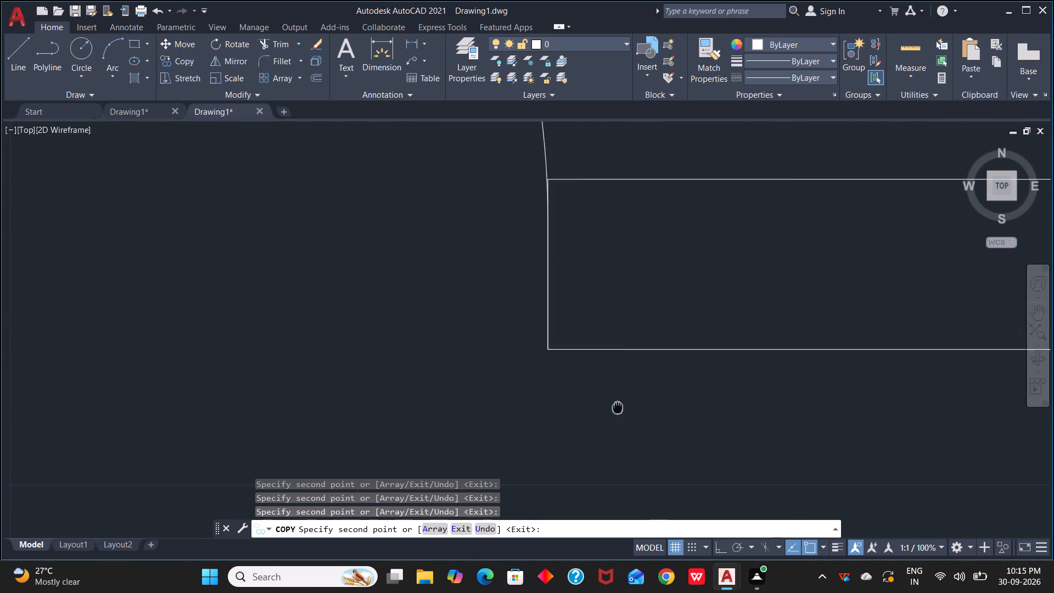
{"action": "middle_click_drag", "start_coordinate": [618, 407], "coordinate": [563, 405]}
{"action": "scroll", "coordinate": [566, 400], "scroll_direction": "down", "scroll_amount": 4}
{"action": "middle_click_drag", "start_coordinate": [690, 440], "coordinate": [741, 339]}
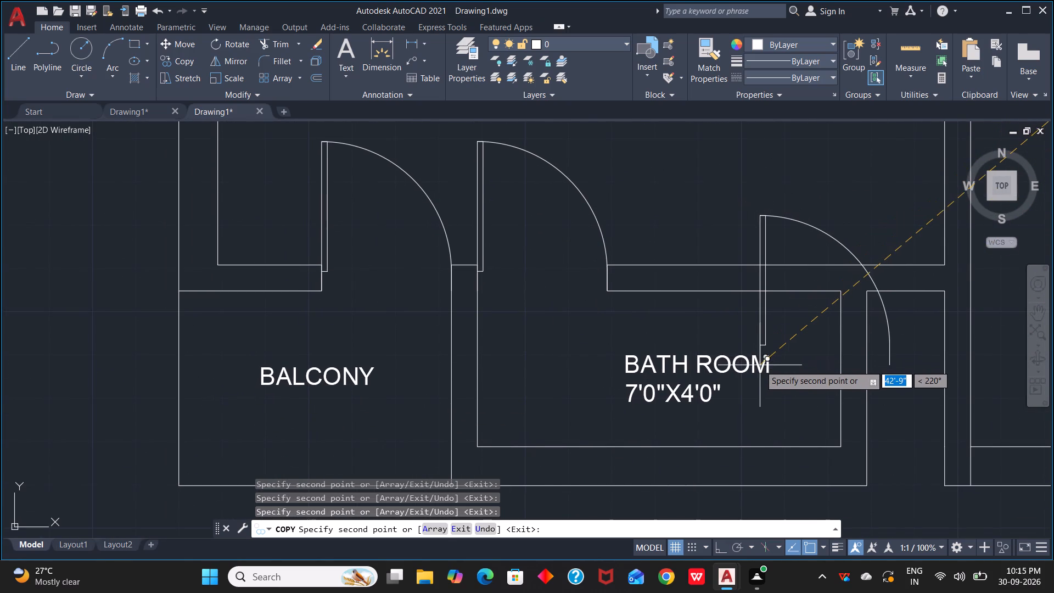
{"action": "scroll", "coordinate": [759, 371], "scroll_direction": "down", "scroll_amount": 1}
{"action": "middle_click_drag", "start_coordinate": [761, 378], "coordinate": [295, 375]}
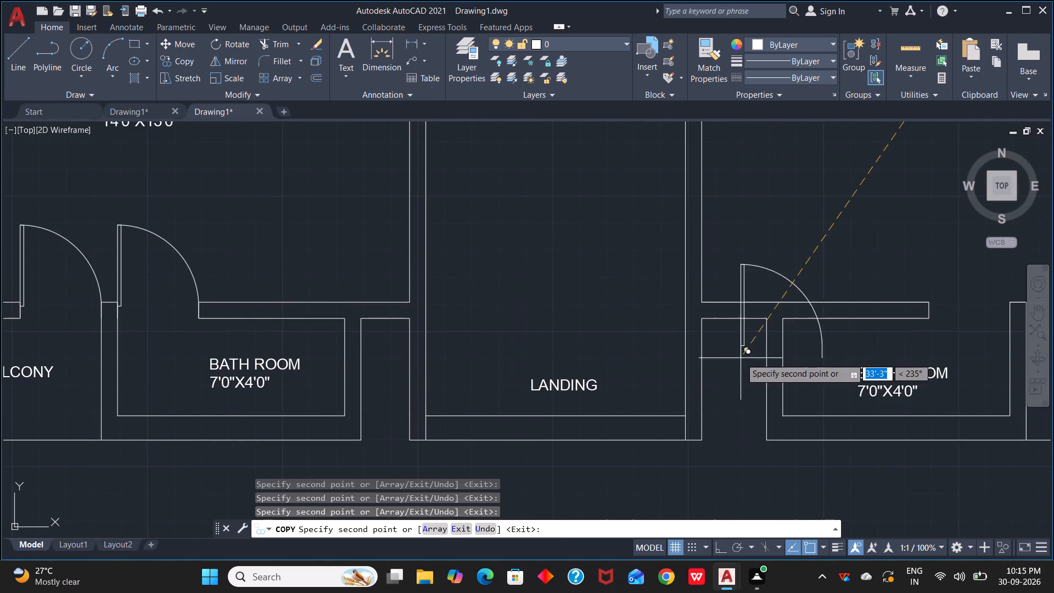
{"action": "middle_click_drag", "start_coordinate": [741, 358], "coordinate": [401, 363]}
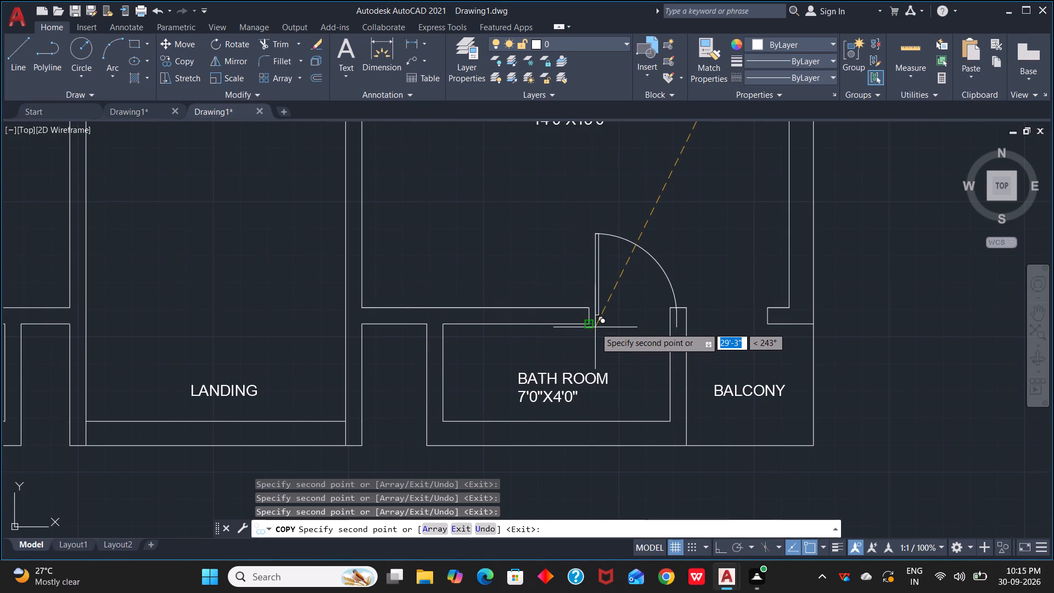
{"action": "scroll", "coordinate": [595, 327], "scroll_direction": "up", "scroll_amount": 4}
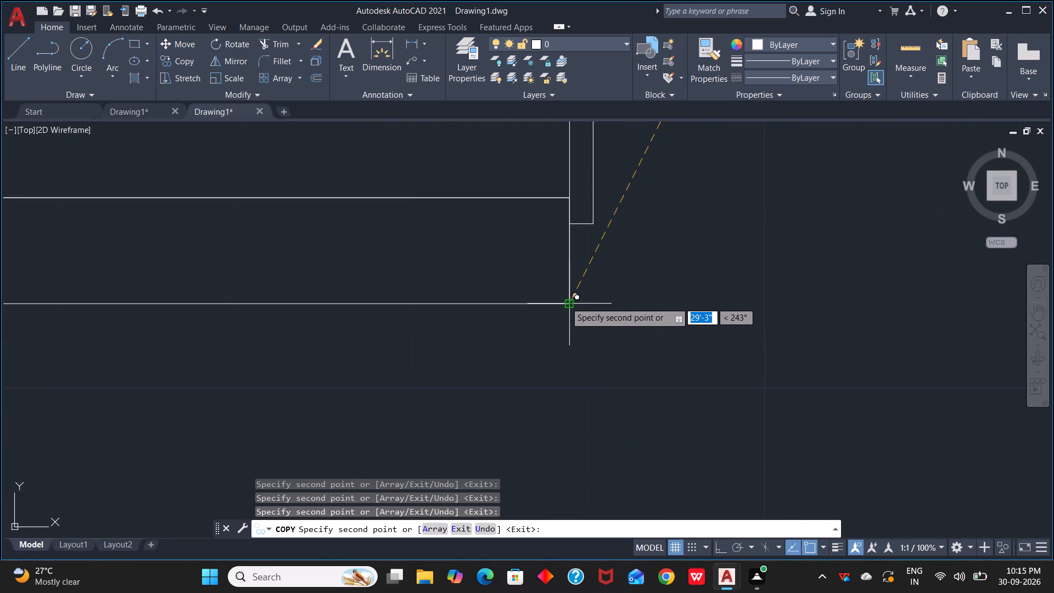
{"action": "left_click", "coordinate": [565, 302]}
Place a door copy in the south-east balcony opening, against the partition shared with the bath room, and finish copying.
{"action": "scroll", "coordinate": [655, 357], "scroll_direction": "down", "scroll_amount": 5}
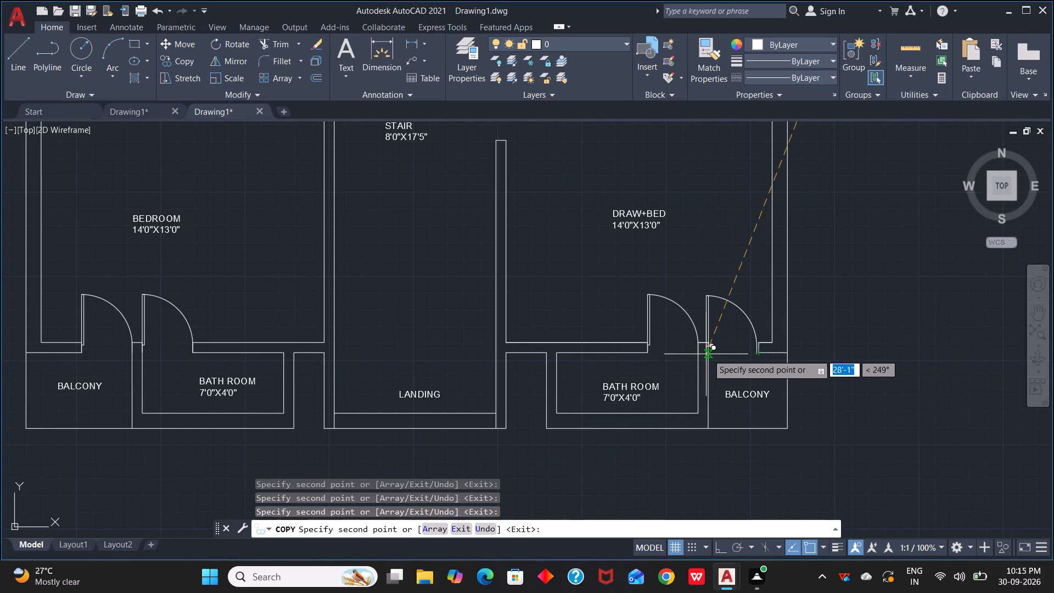
{"action": "scroll", "coordinate": [711, 354], "scroll_direction": "up", "scroll_amount": 4}
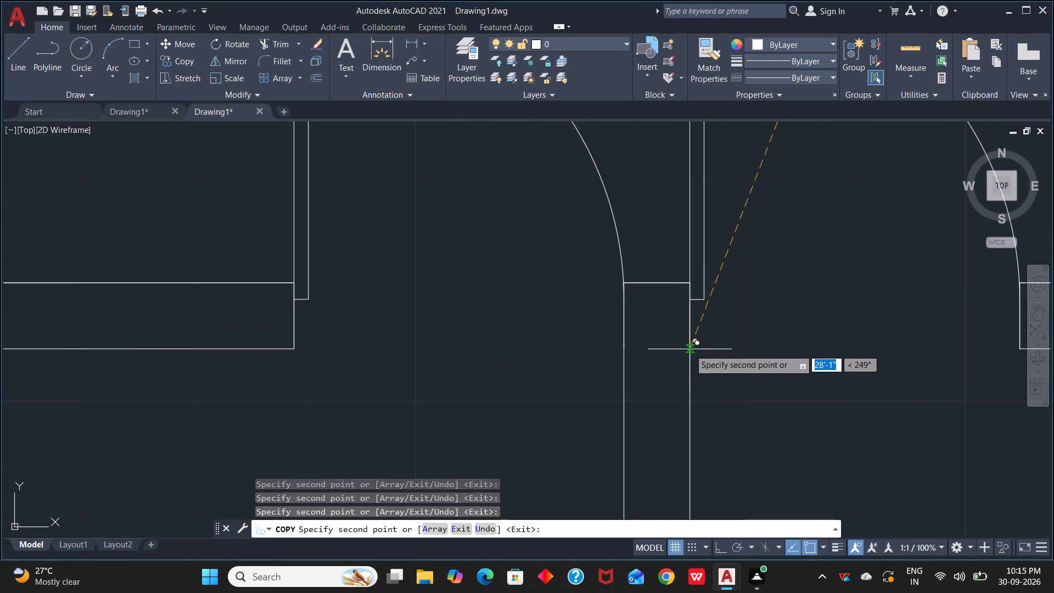
{"action": "left_click", "coordinate": [689, 349]}
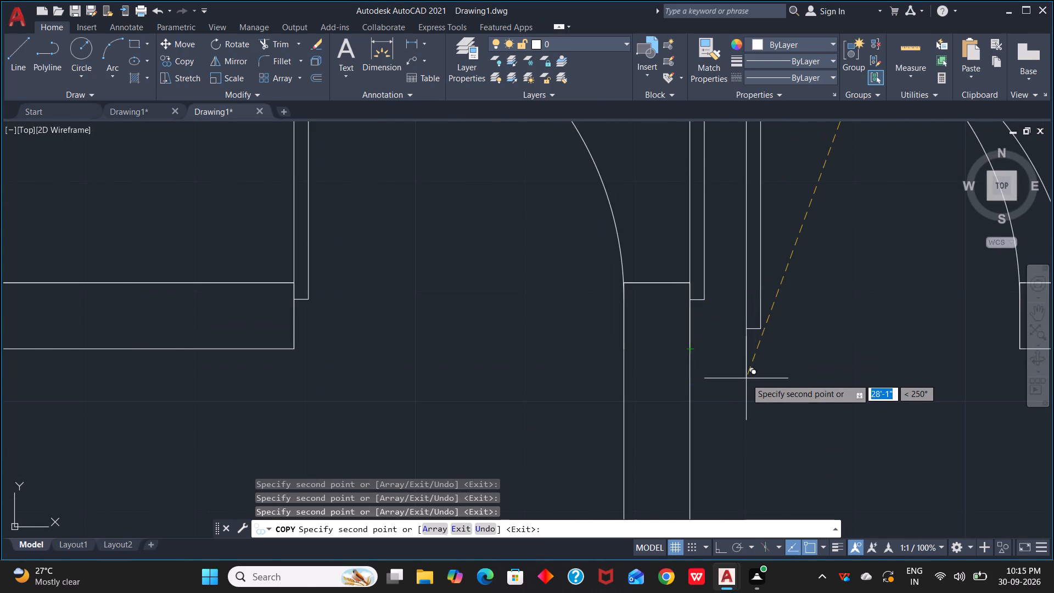
{"action": "scroll", "coordinate": [746, 378], "scroll_direction": "down", "scroll_amount": 3}
{"action": "key", "text": "Escape"}
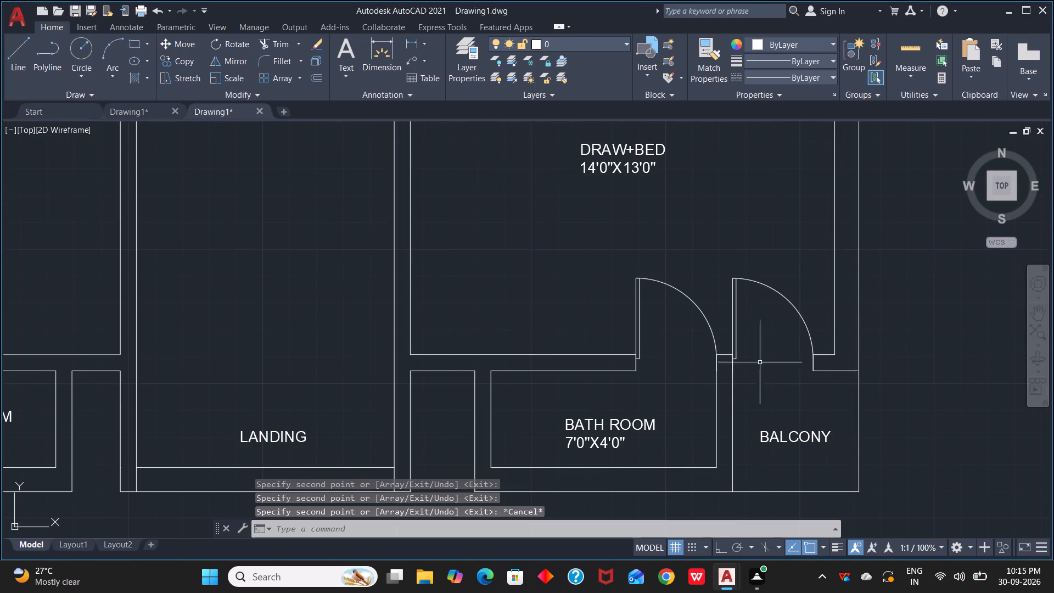
Flip the south-east balcony door's swing so it opens into the balcony.
{"action": "left_click", "coordinate": [737, 335]}
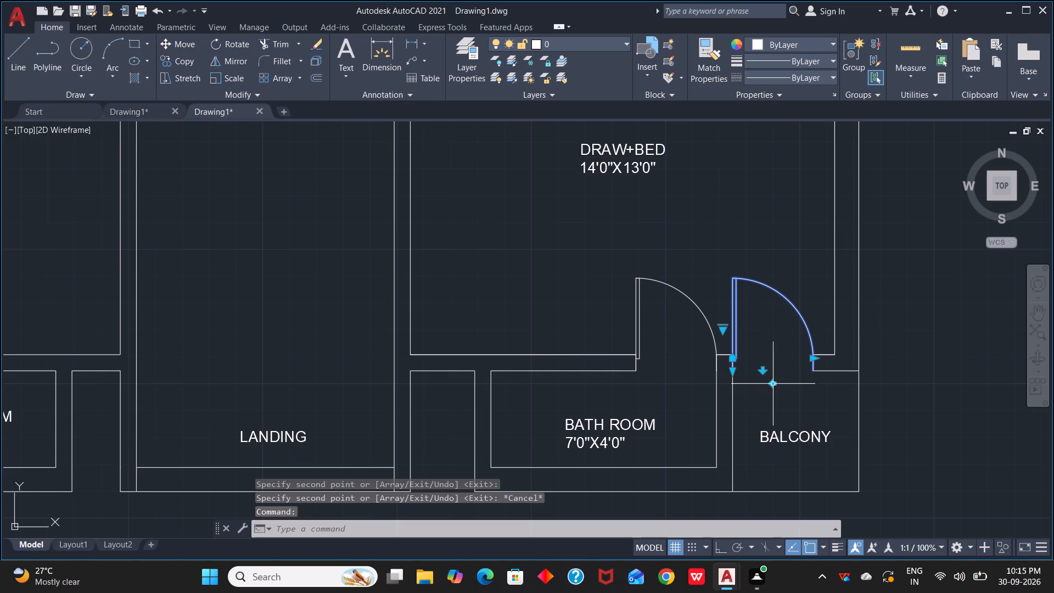
{"action": "left_click", "coordinate": [762, 373]}
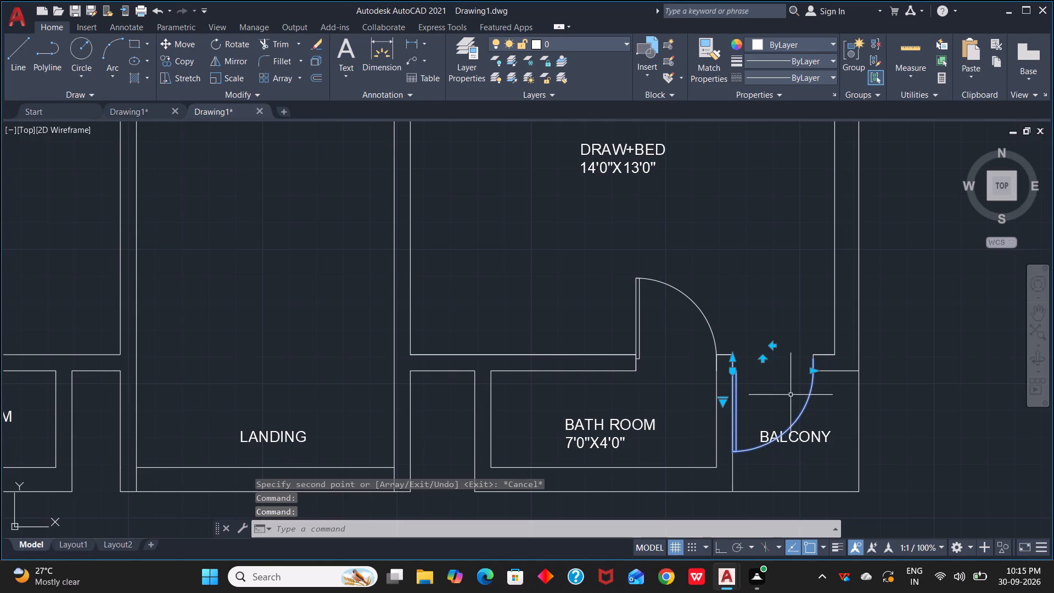
{"action": "key", "text": "Escape"}
Flip the south-east bath room door's hinge side and swing so it hangs on the balcony partition and opens into the bath room.
{"action": "left_click", "coordinate": [640, 338]}
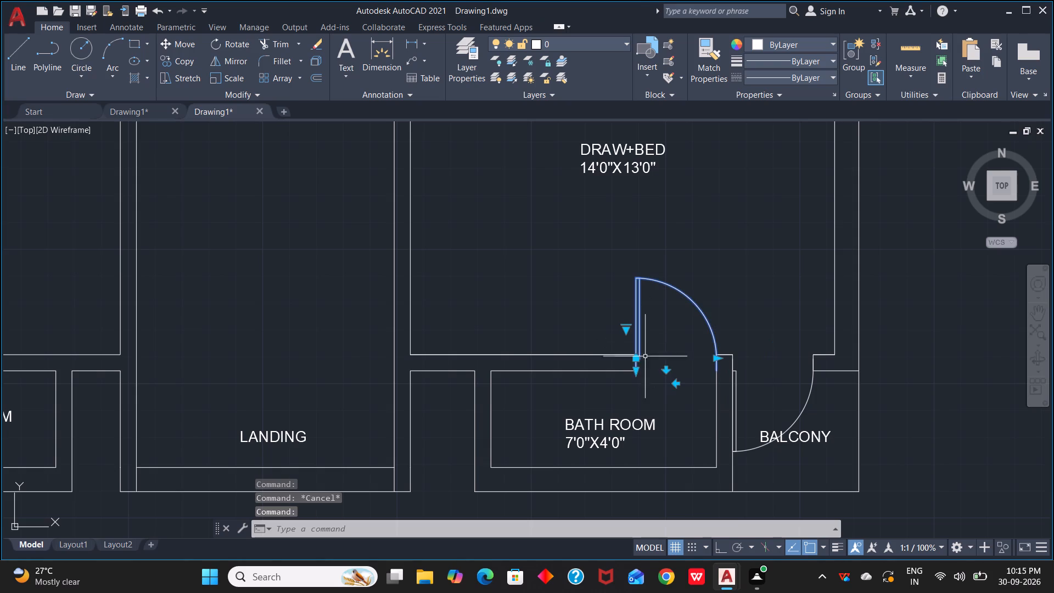
{"action": "left_click", "coordinate": [674, 384]}
{"action": "left_click", "coordinate": [689, 373]}
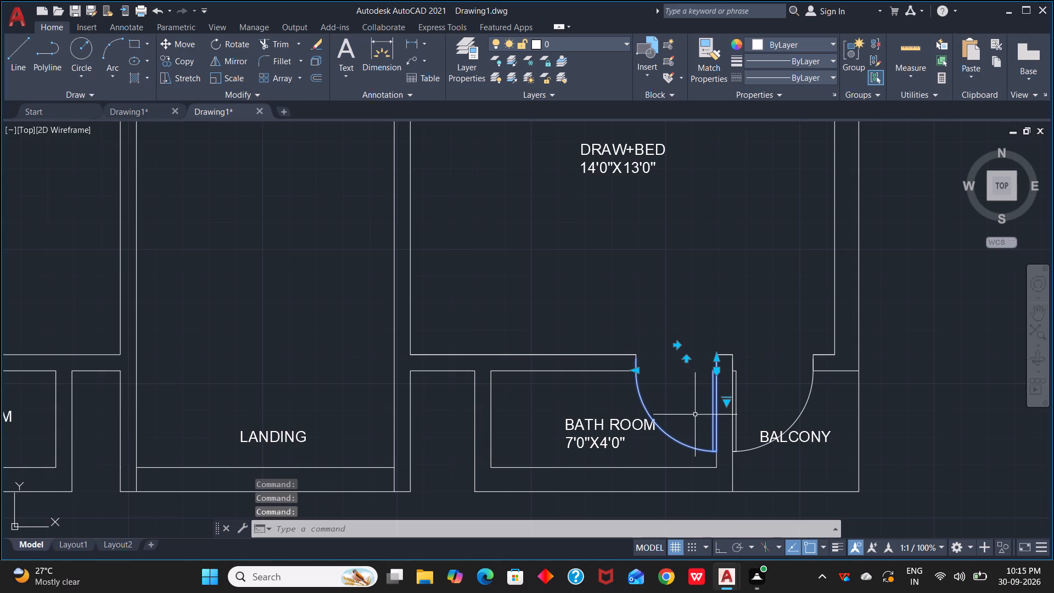
Flip the south-west bath room door's swing so it opens into the bath room.
{"action": "scroll", "coordinate": [691, 391], "scroll_direction": "down", "scroll_amount": 3}
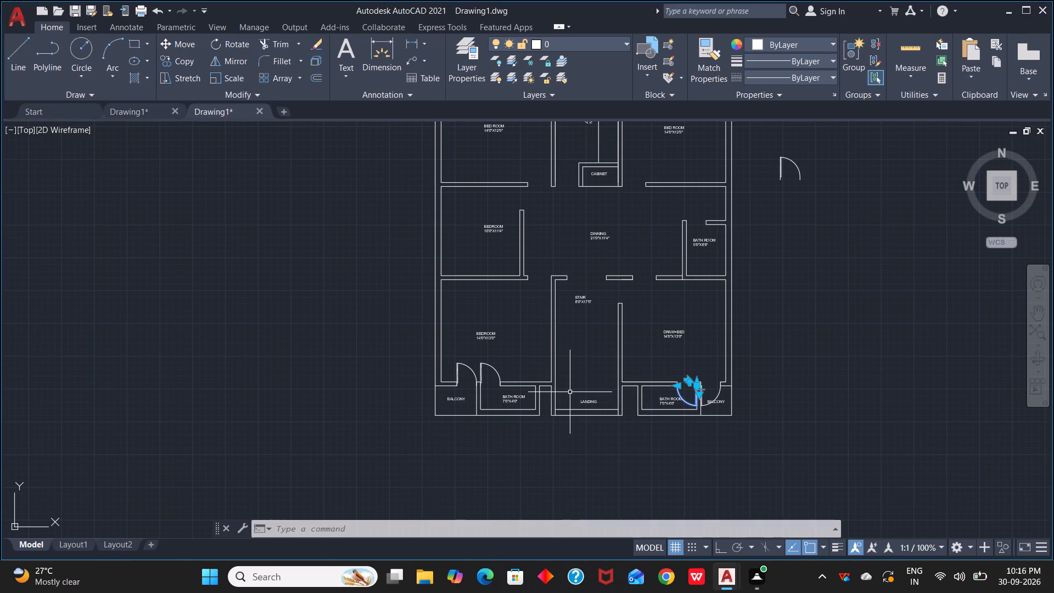
{"action": "scroll", "coordinate": [553, 404], "scroll_direction": "up", "scroll_amount": 3}
{"action": "scroll", "coordinate": [553, 404], "scroll_direction": "down", "scroll_amount": 1}
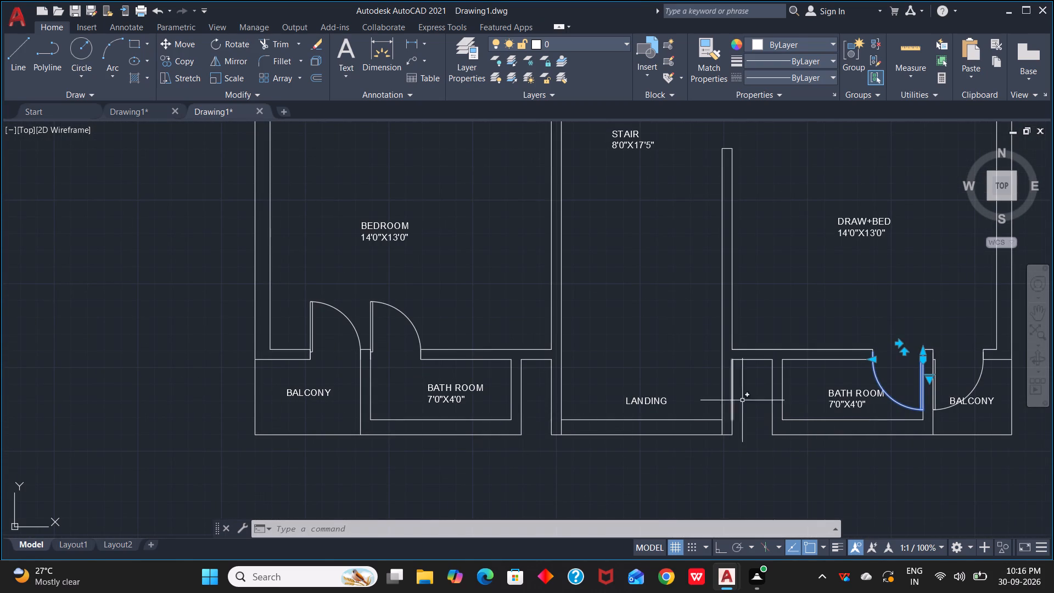
{"action": "left_click", "coordinate": [413, 324]}
{"action": "left_click", "coordinate": [385, 359]}
{"action": "left_click", "coordinate": [389, 359]}
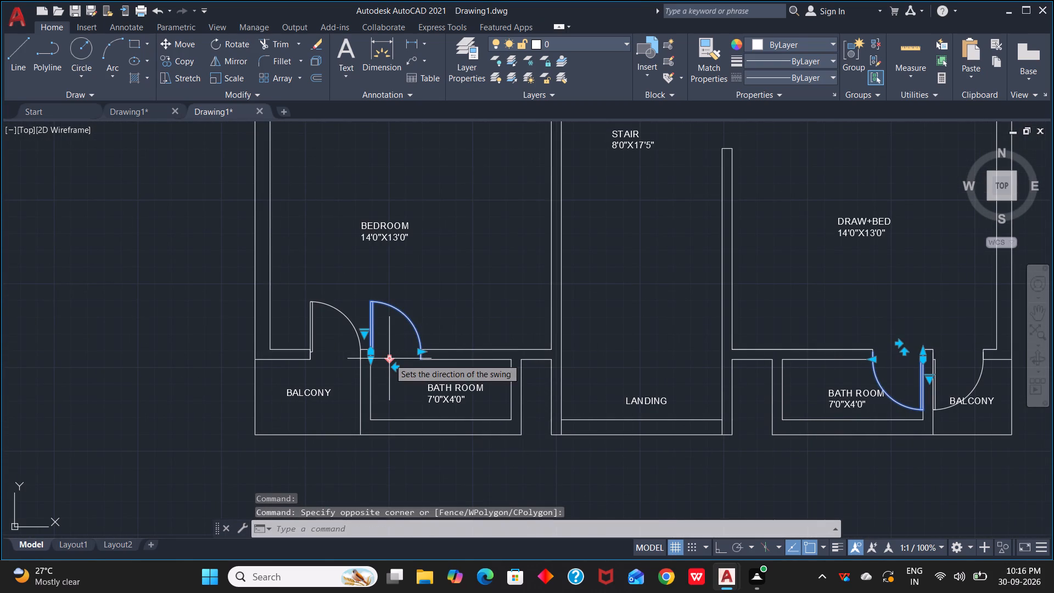
{"action": "left_click", "coordinate": [390, 359]}
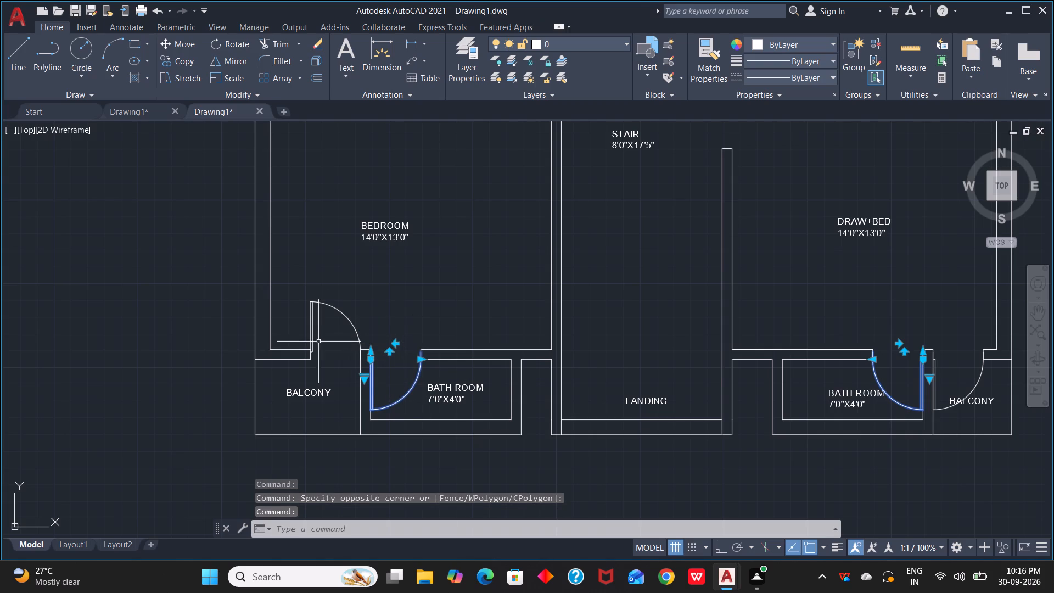
Flip the south-west balcony door's hinge side and swing so it hangs on the bath room partition and opens into the balcony.
{"action": "left_click", "coordinate": [347, 320]}
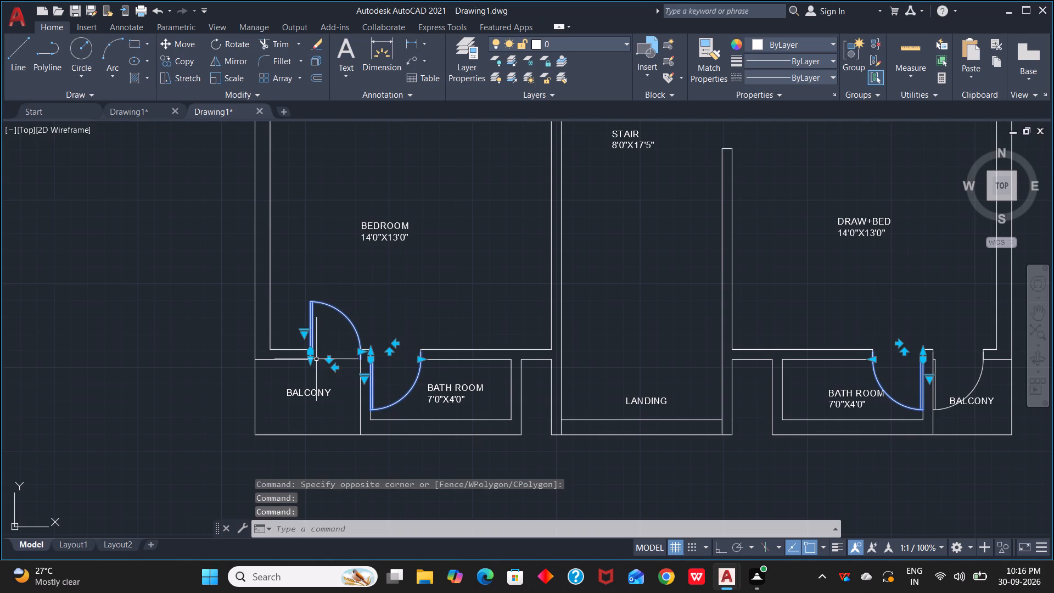
{"action": "left_click", "coordinate": [334, 370]}
{"action": "left_click", "coordinate": [341, 360]}
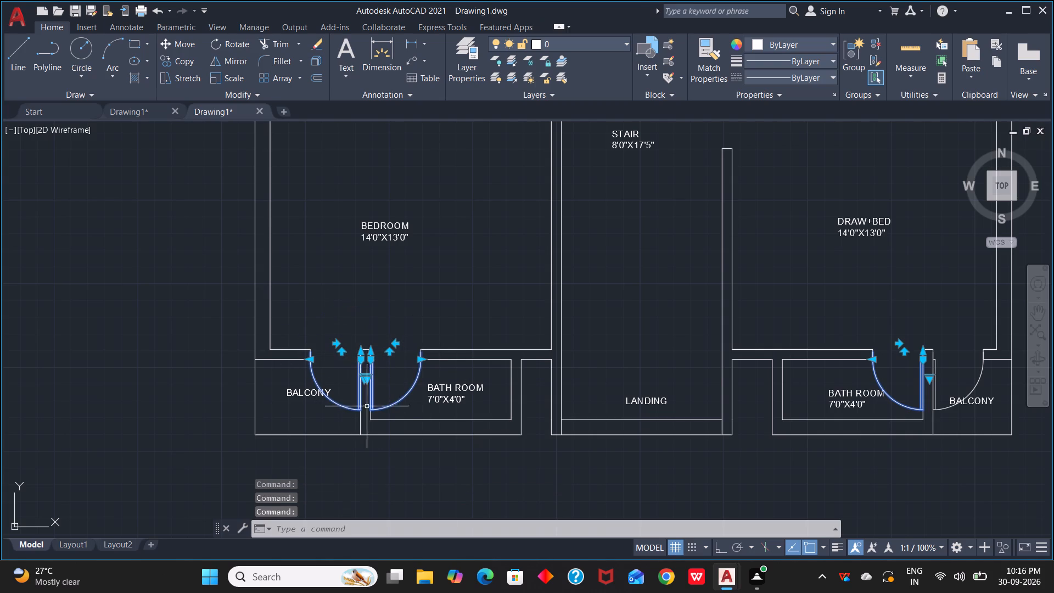
{"action": "key", "text": "Escape"}
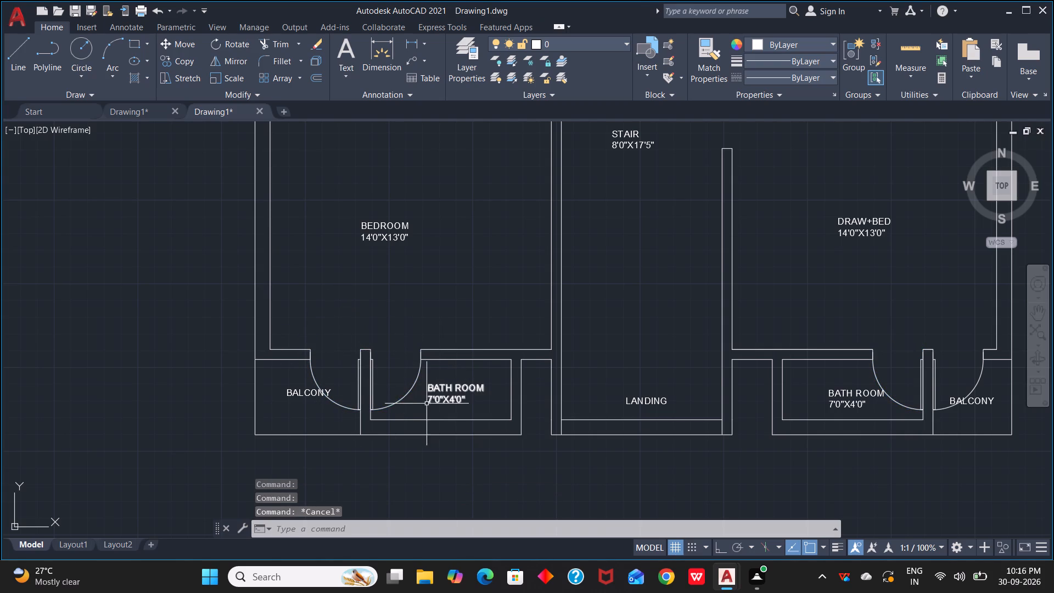
Set the south-west bath room door's opening angle to Open 30º.
{"action": "left_click", "coordinate": [397, 399]}
{"action": "left_click", "coordinate": [401, 402]}
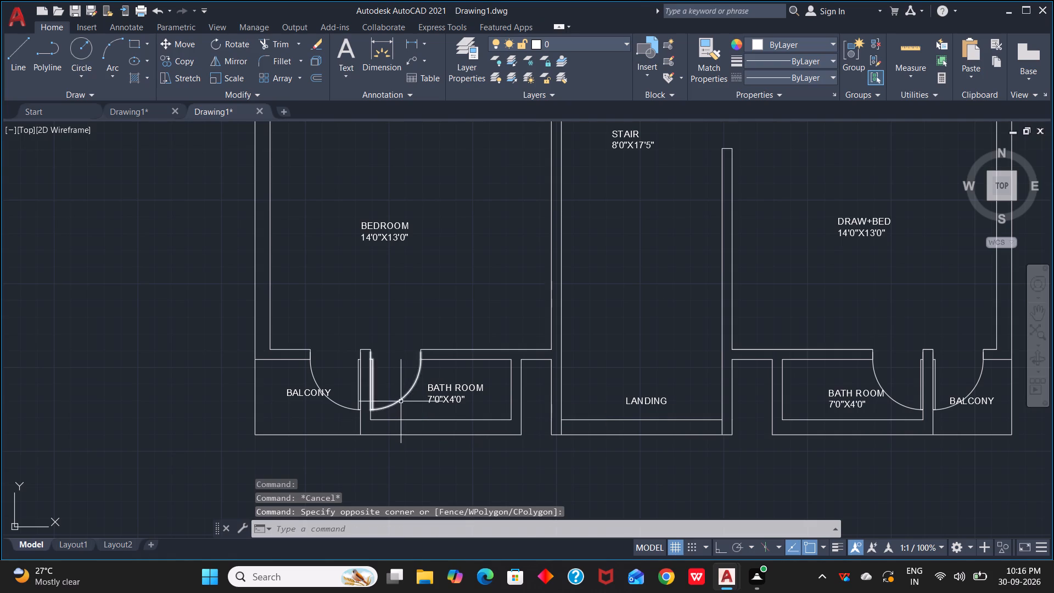
{"action": "left_click", "coordinate": [399, 398]}
{"action": "left_click", "coordinate": [365, 381]}
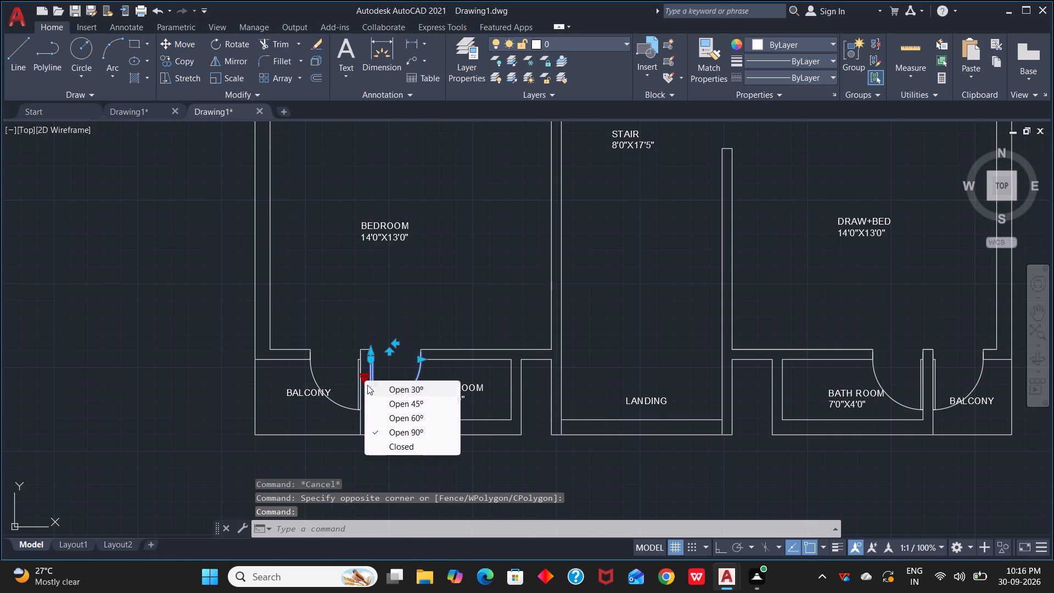
{"action": "left_click", "coordinate": [417, 390]}
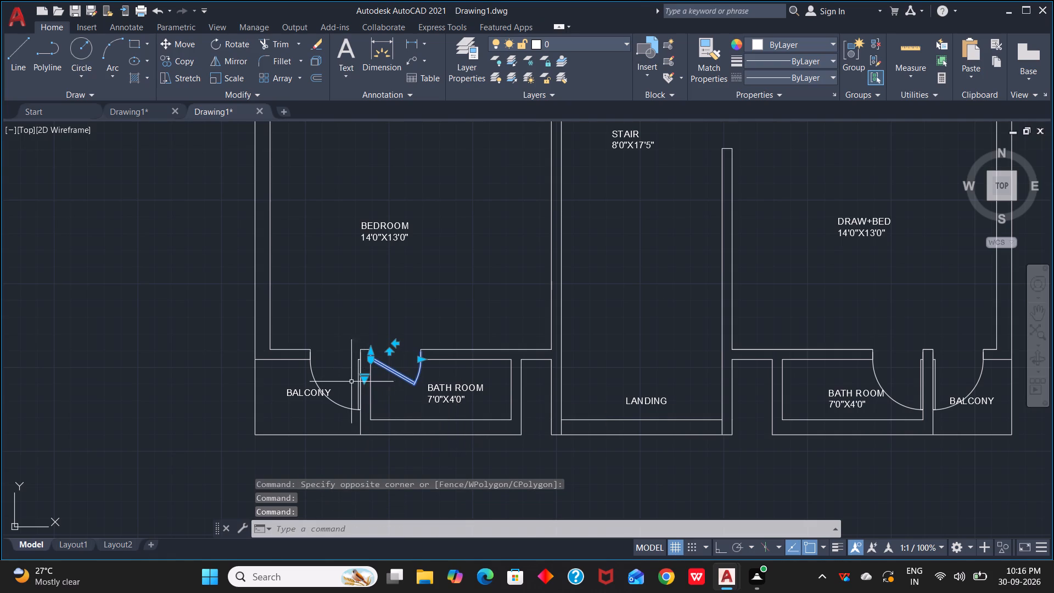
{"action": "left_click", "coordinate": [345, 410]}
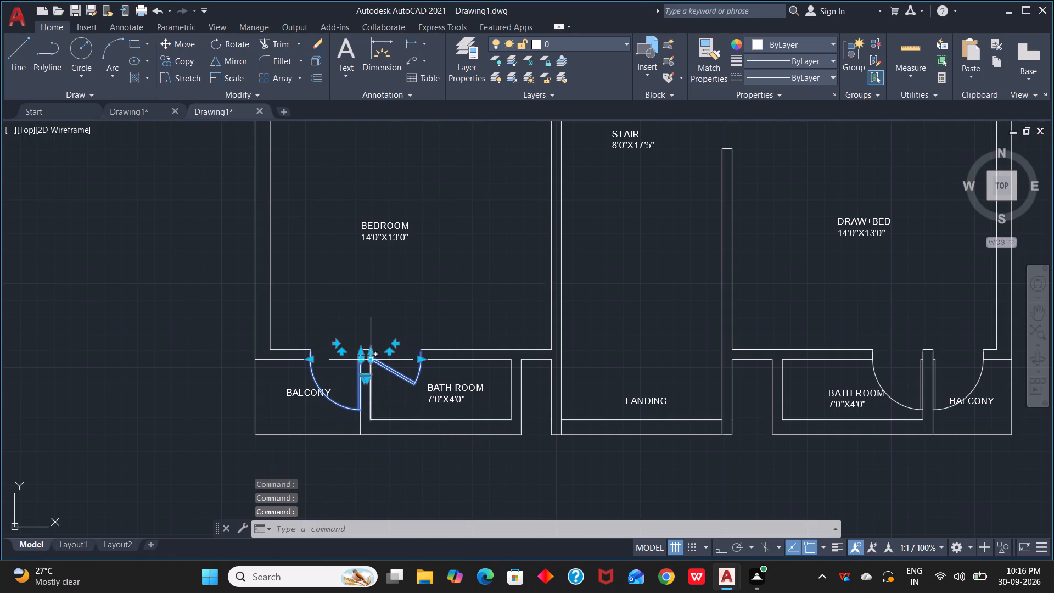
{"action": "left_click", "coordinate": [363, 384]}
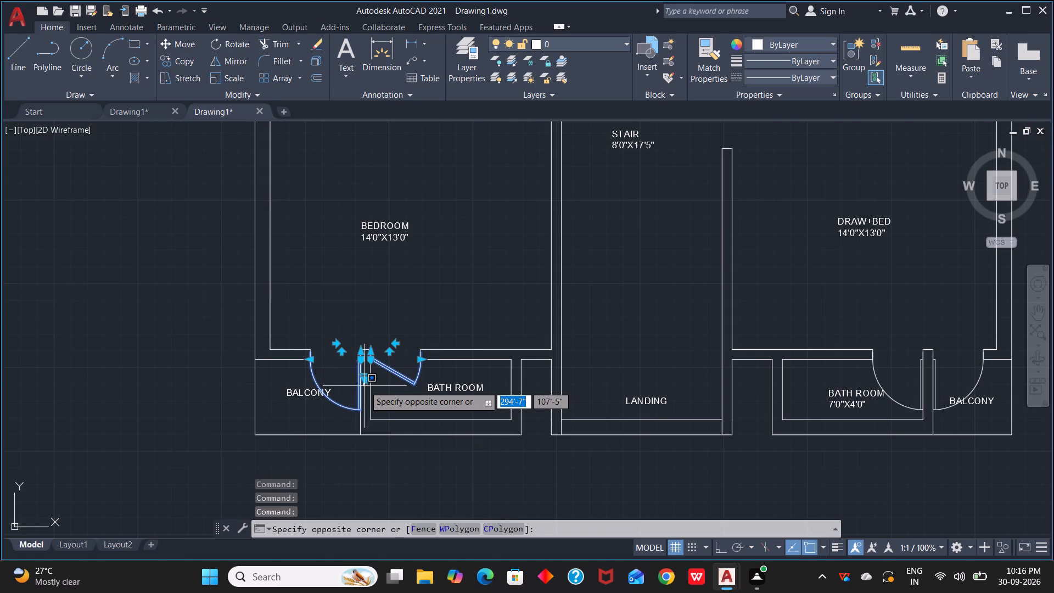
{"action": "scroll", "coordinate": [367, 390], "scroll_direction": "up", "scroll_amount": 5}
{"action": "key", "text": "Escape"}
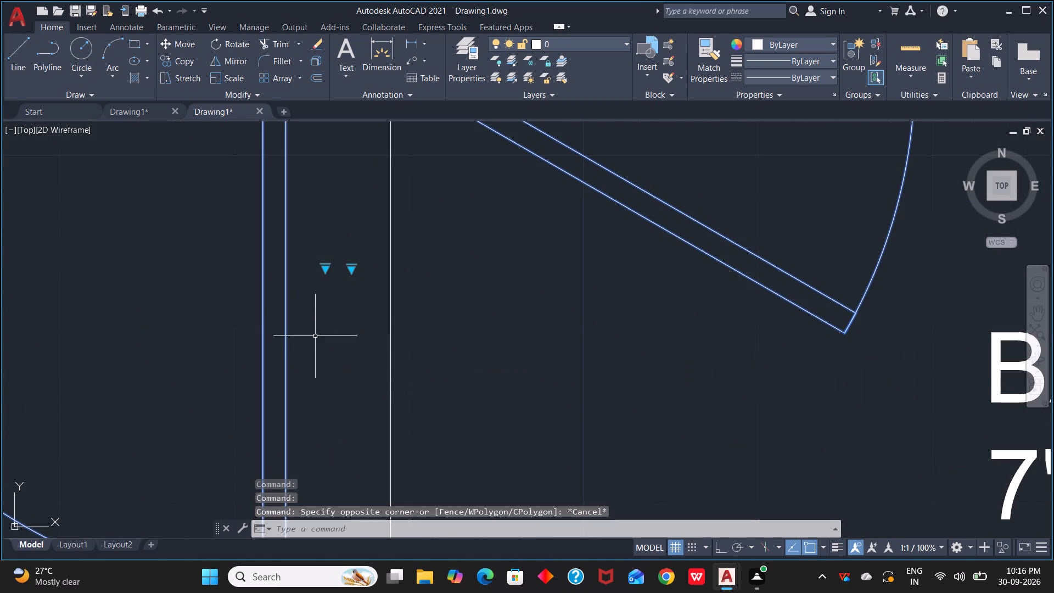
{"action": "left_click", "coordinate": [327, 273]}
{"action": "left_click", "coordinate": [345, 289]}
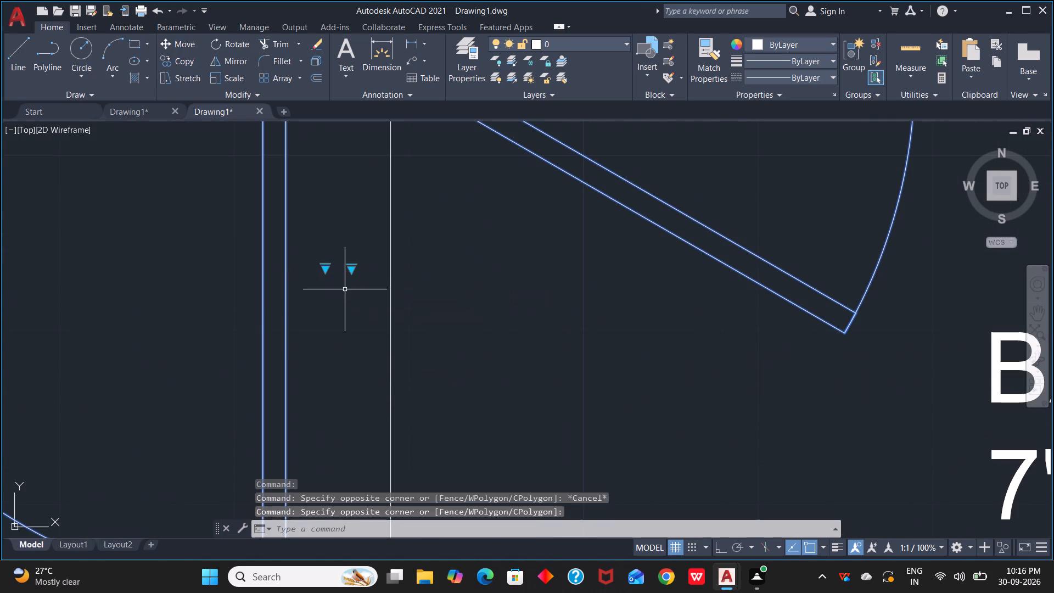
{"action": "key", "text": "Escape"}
Set the balcony door below the plan's lower-left 14'0"X13'0" bedroom to Open 30º.
{"action": "scroll", "coordinate": [337, 311], "scroll_direction": "down", "scroll_amount": 4}
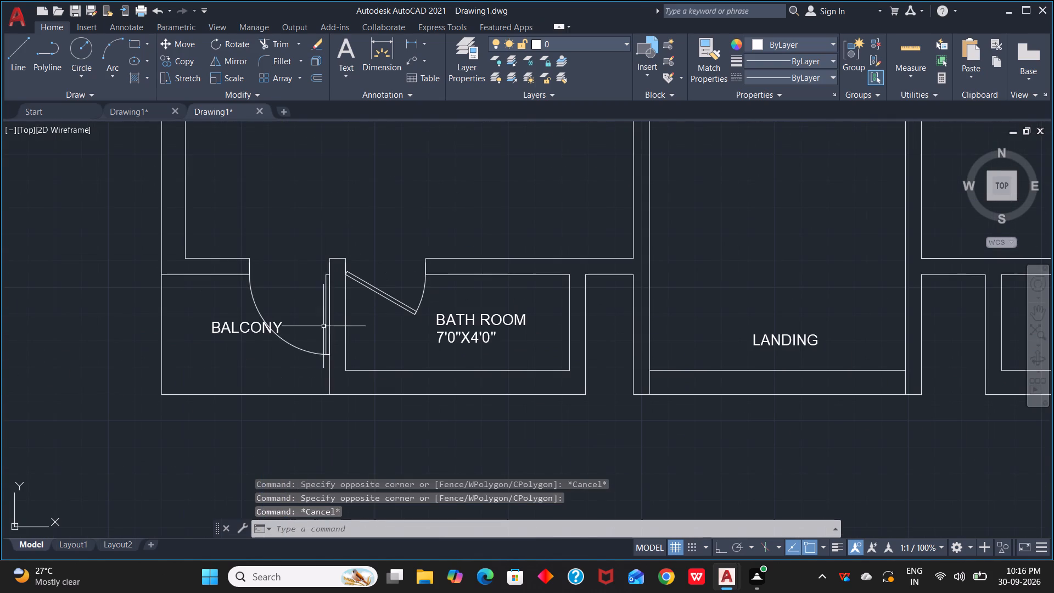
{"action": "left_click", "coordinate": [314, 353]}
{"action": "left_click", "coordinate": [340, 305]}
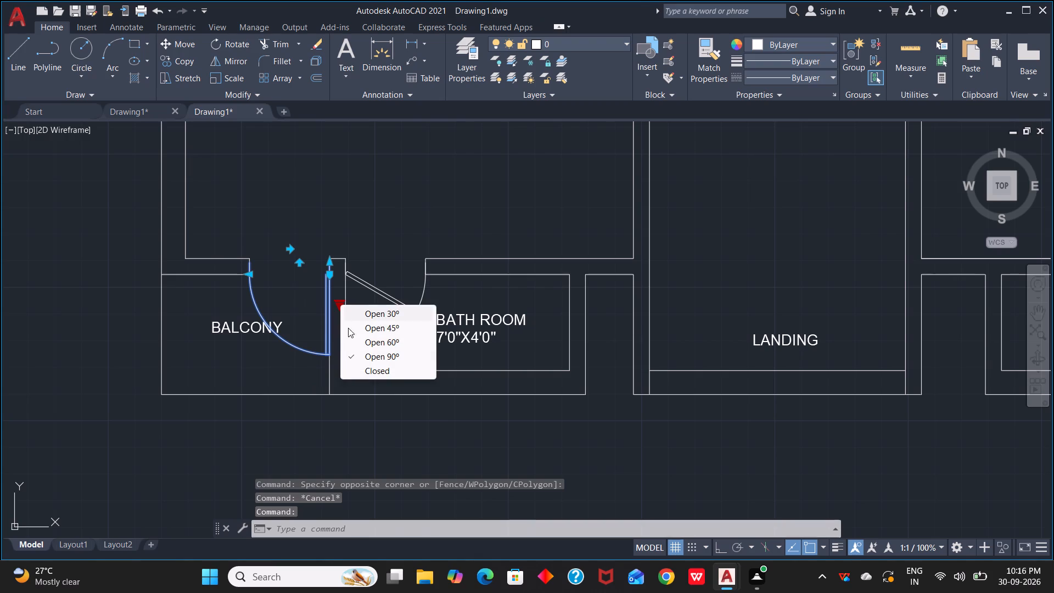
{"action": "left_click", "coordinate": [396, 314]}
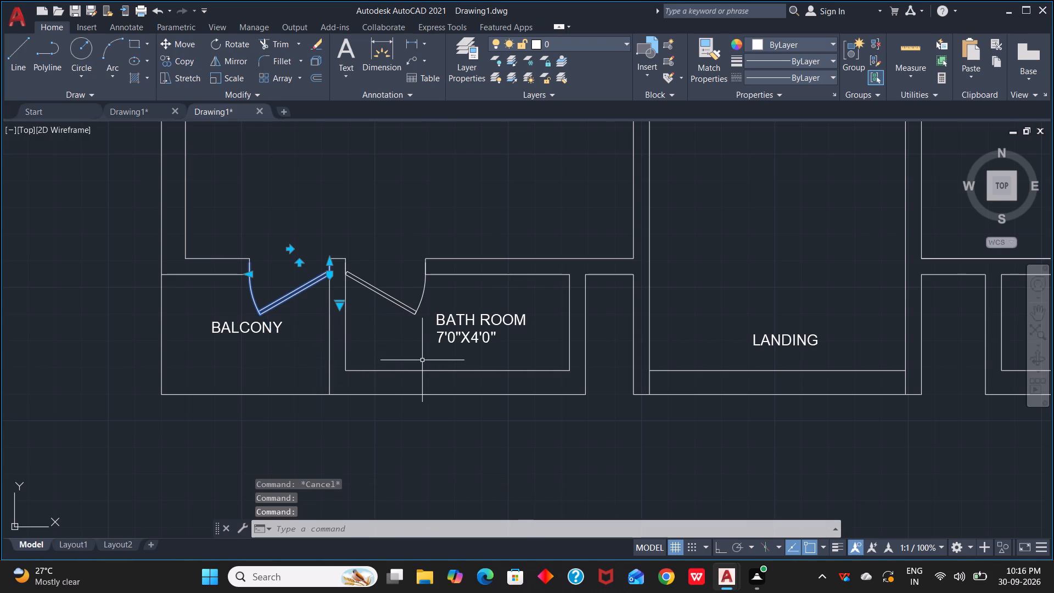
{"action": "key", "text": "Escape"}
Set the balcony door below the DRAW+BED room to Open 30º.
{"action": "scroll", "coordinate": [452, 377], "scroll_direction": "down", "scroll_amount": 2}
{"action": "middle_click_drag", "start_coordinate": [621, 395], "coordinate": [334, 393]}
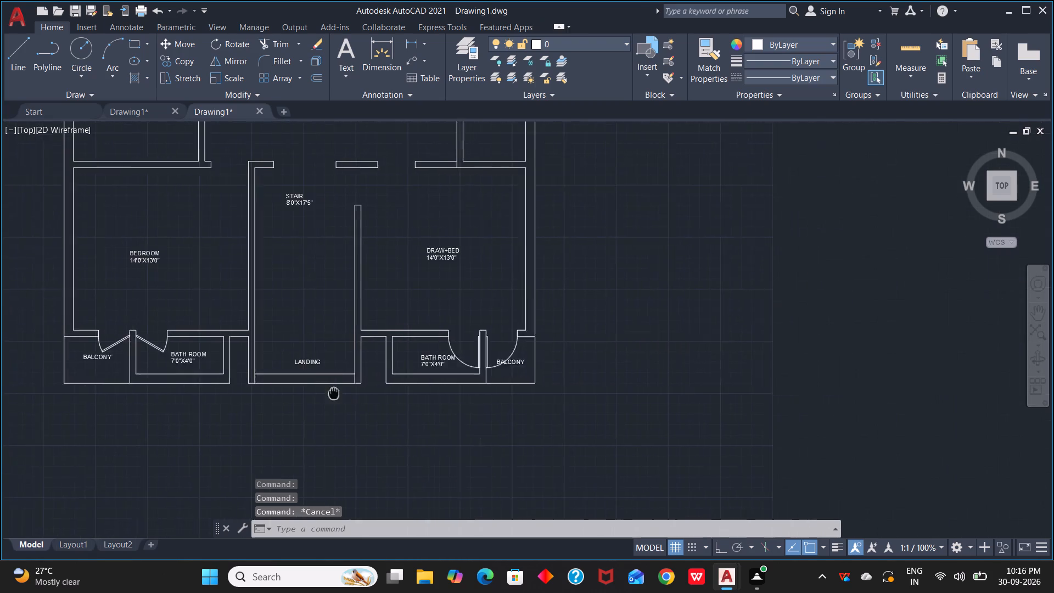
{"action": "middle_click_drag", "start_coordinate": [334, 393], "coordinate": [302, 389]}
{"action": "scroll", "coordinate": [522, 348], "scroll_direction": "up", "scroll_amount": 2}
{"action": "left_click", "coordinate": [401, 336]}
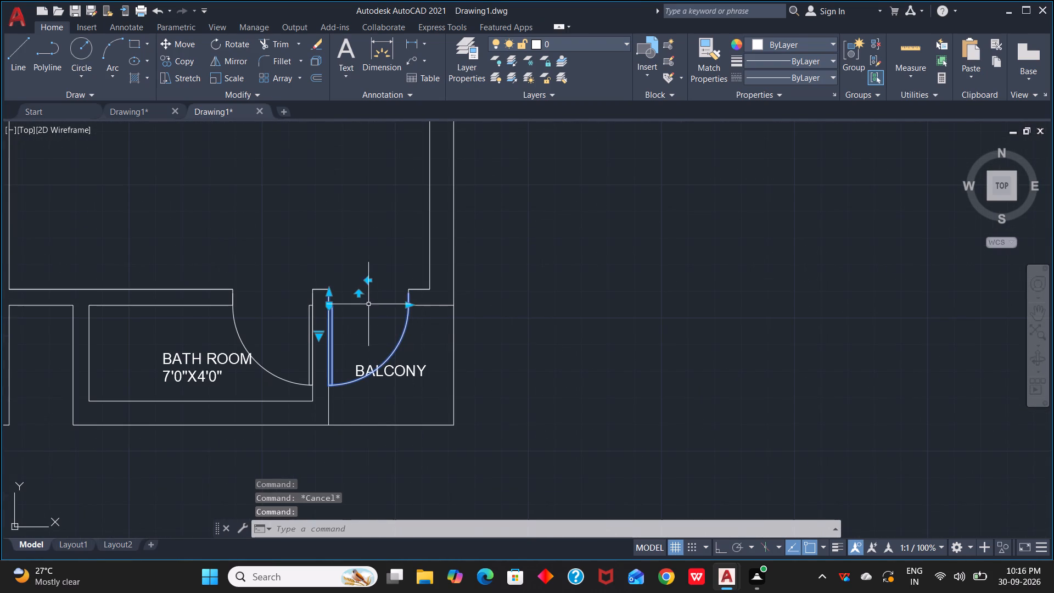
{"action": "left_click", "coordinate": [321, 335]}
{"action": "left_click", "coordinate": [374, 345]}
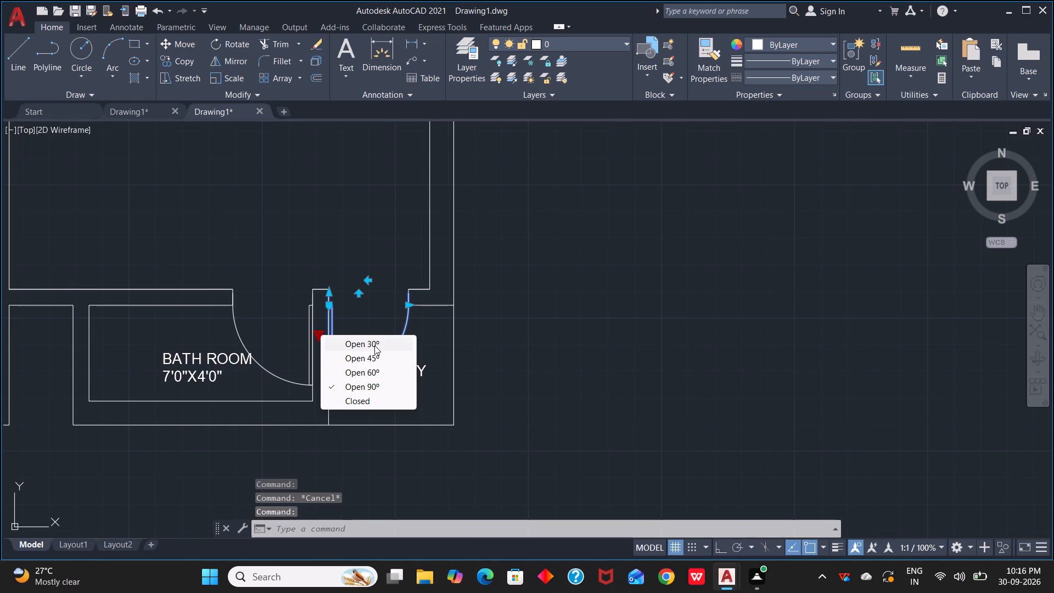
{"action": "key", "text": "Escape"}
Set the bathroom door below the DRAW+BED room to Open 30º.
{"action": "left_click", "coordinate": [278, 376]}
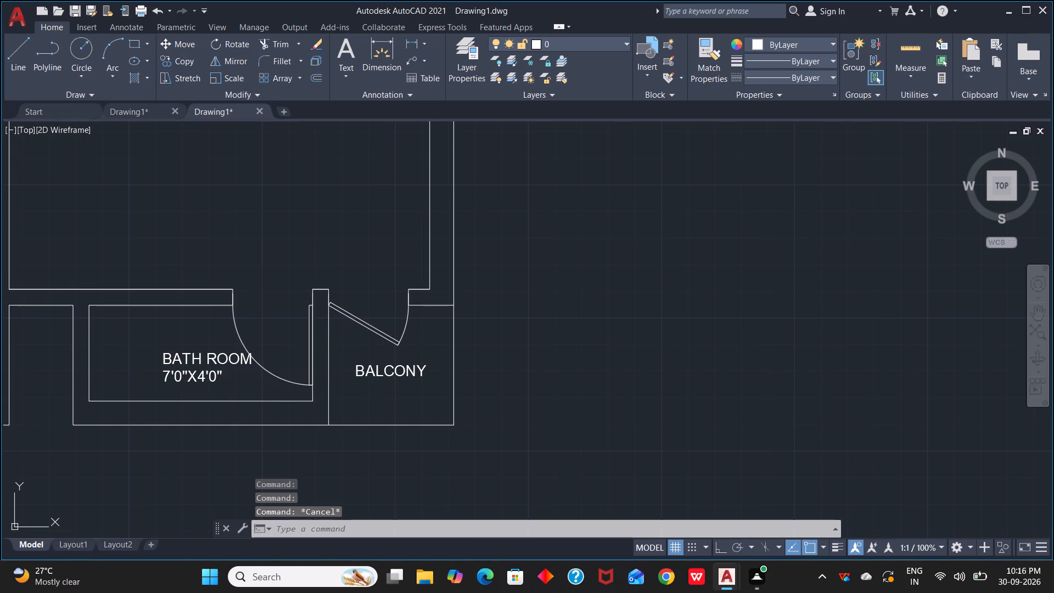
{"action": "left_click", "coordinate": [319, 338]}
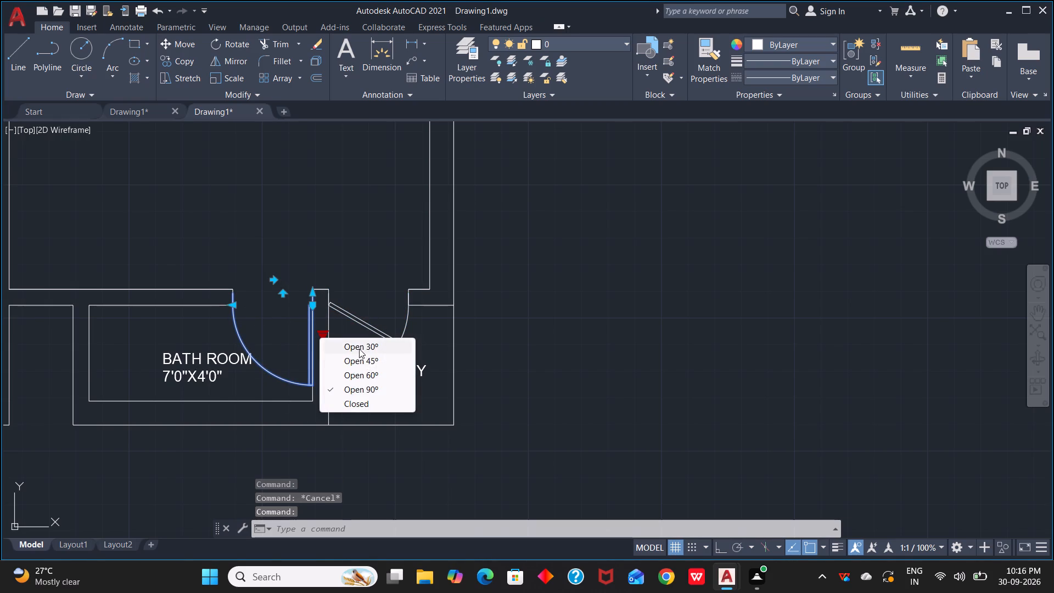
{"action": "left_click", "coordinate": [359, 349]}
{"action": "scroll", "coordinate": [535, 347], "scroll_direction": "down", "scroll_amount": 2}
{"action": "scroll", "coordinate": [672, 344], "scroll_direction": "down", "scroll_amount": 1}
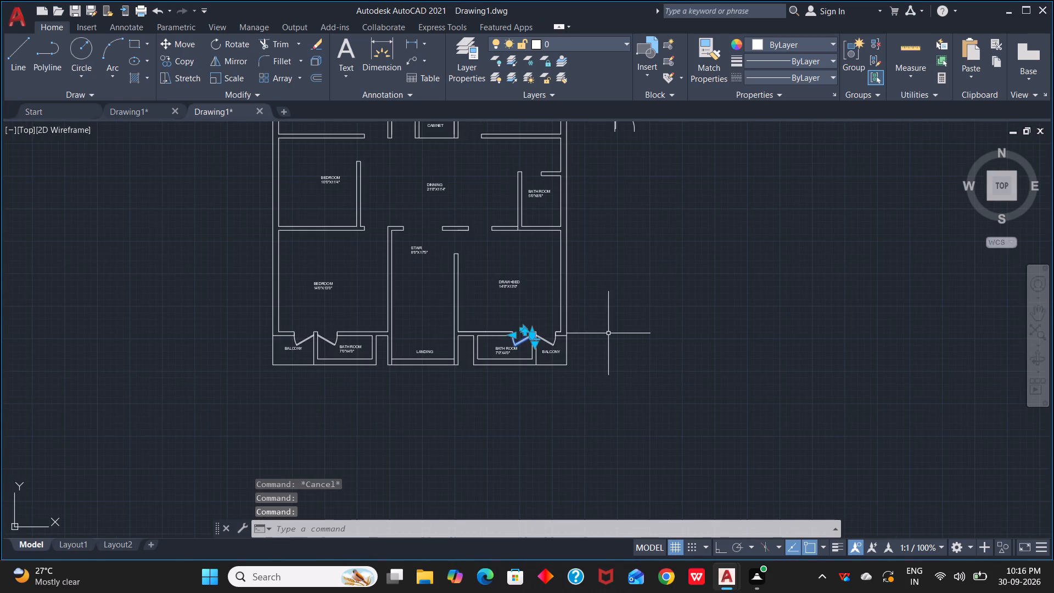
{"action": "key", "text": "Escape"}
Flip the bathroom door above the plan's upper-left bedroom so it hinges on the side next to the balcony.
{"action": "middle_click_drag", "start_coordinate": [618, 345], "coordinate": [880, 417]}
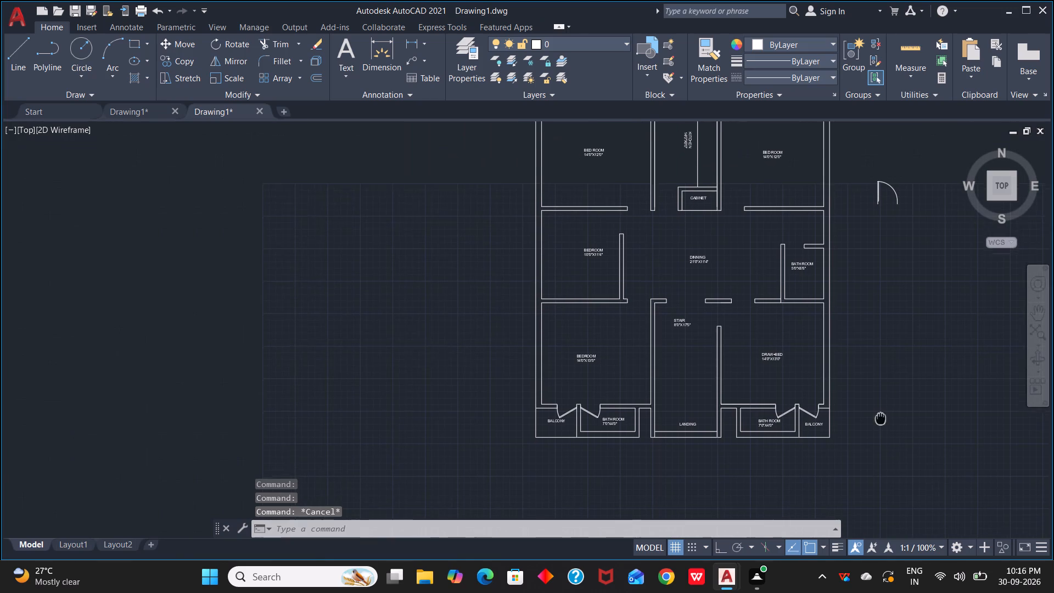
{"action": "middle_click_drag", "start_coordinate": [880, 417], "coordinate": [879, 415]}
{"action": "middle_click_drag", "start_coordinate": [861, 264], "coordinate": [872, 469]}
{"action": "scroll", "coordinate": [605, 315], "scroll_direction": "up", "scroll_amount": 1}
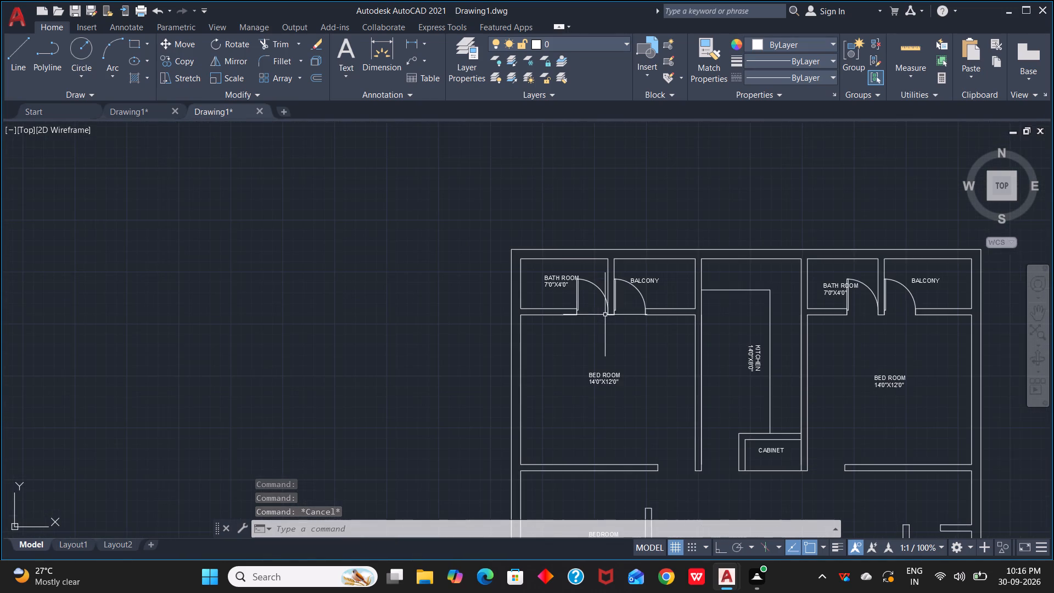
{"action": "scroll", "coordinate": [604, 314], "scroll_direction": "up", "scroll_amount": 2}
{"action": "left_click", "coordinate": [537, 282]}
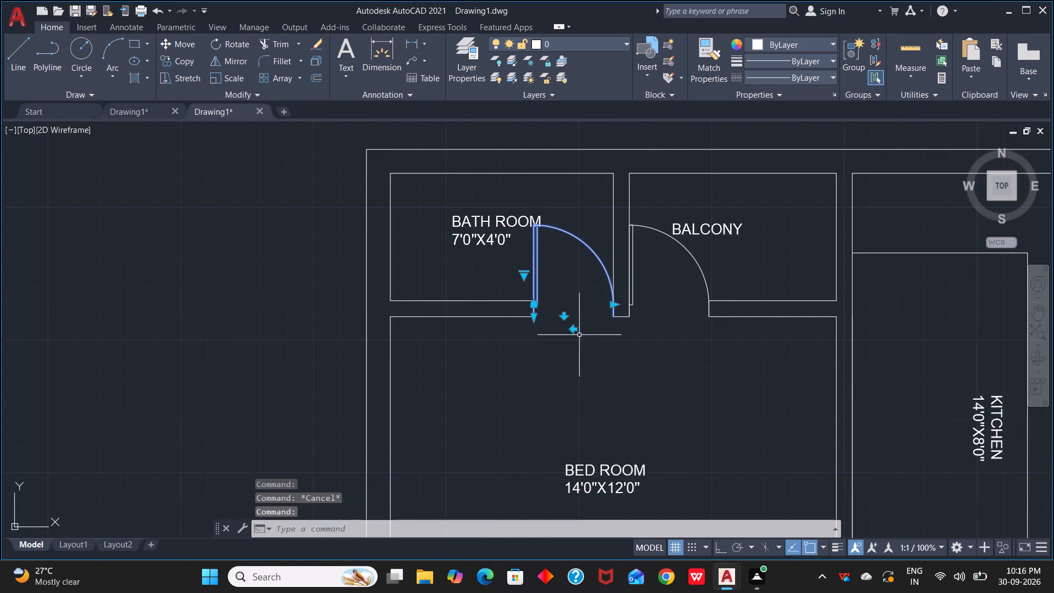
{"action": "left_click", "coordinate": [570, 331]}
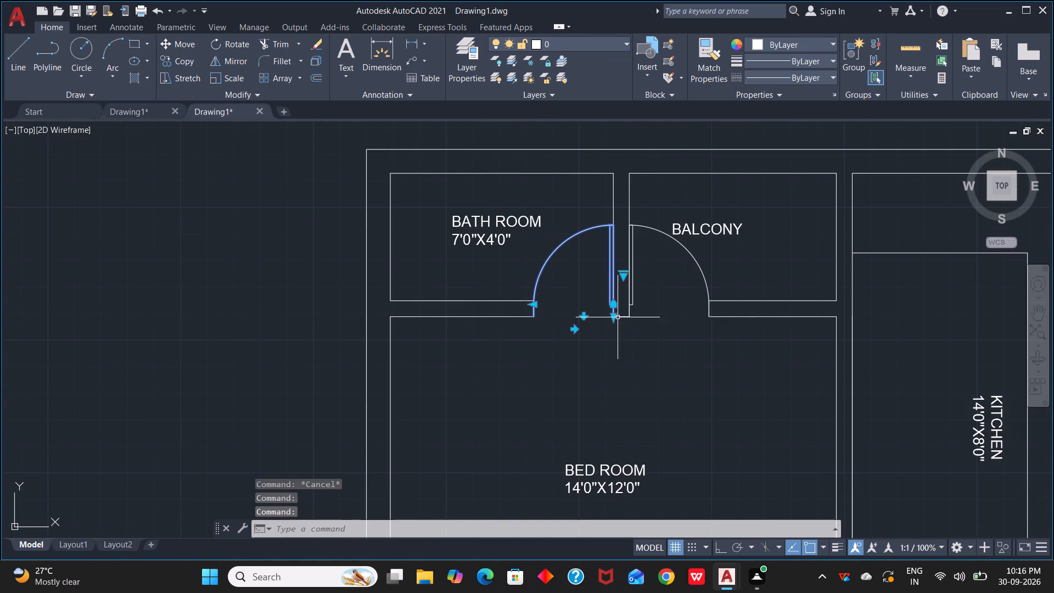
Set the balcony door above the plan's upper-left bedroom to Open 30º.
{"action": "left_click", "coordinate": [703, 275]}
{"action": "left_click", "coordinate": [618, 272]}
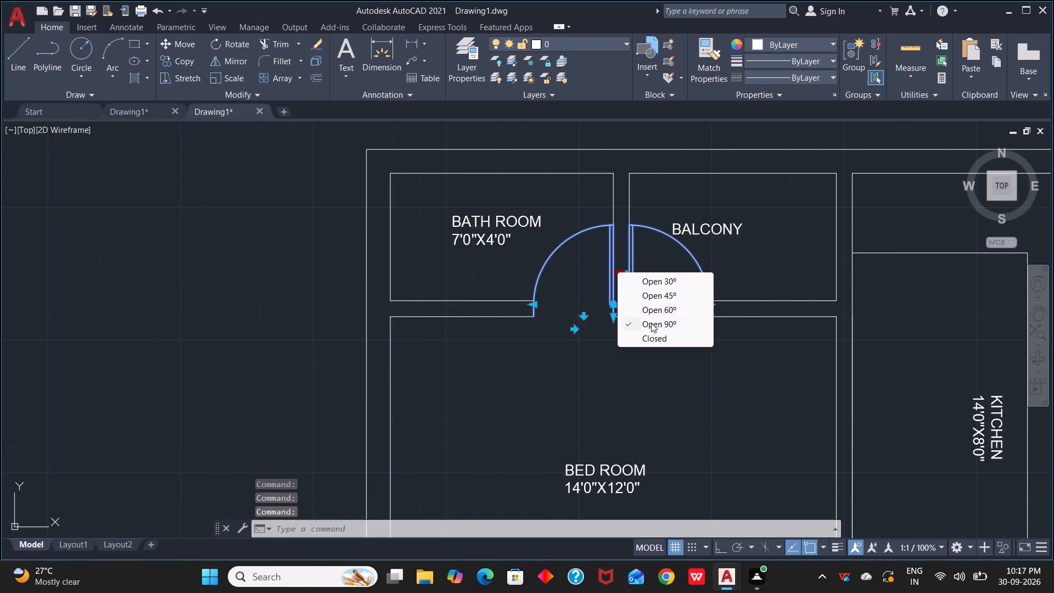
{"action": "left_click", "coordinate": [659, 281]}
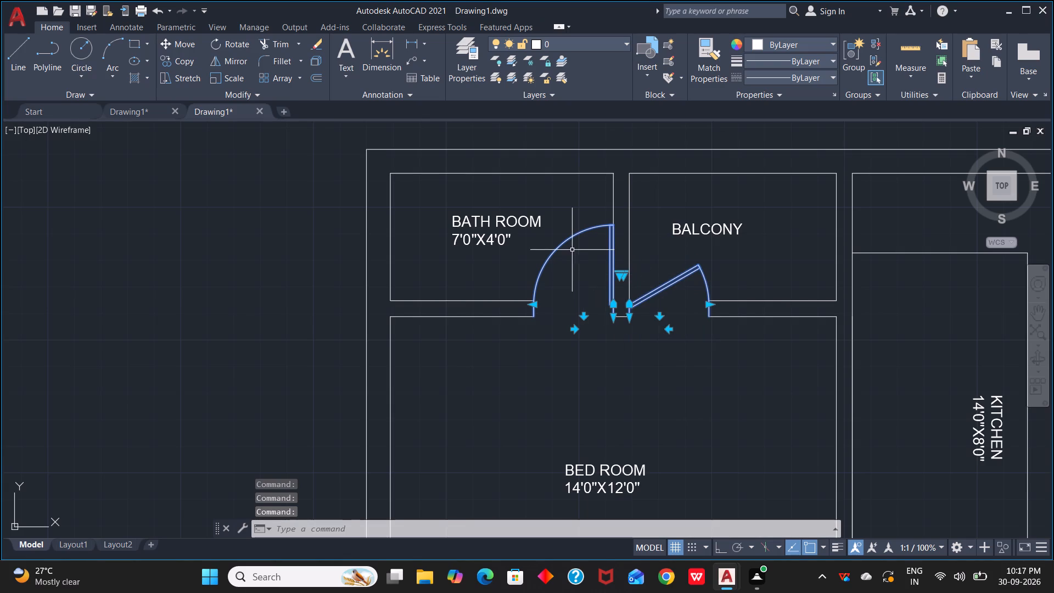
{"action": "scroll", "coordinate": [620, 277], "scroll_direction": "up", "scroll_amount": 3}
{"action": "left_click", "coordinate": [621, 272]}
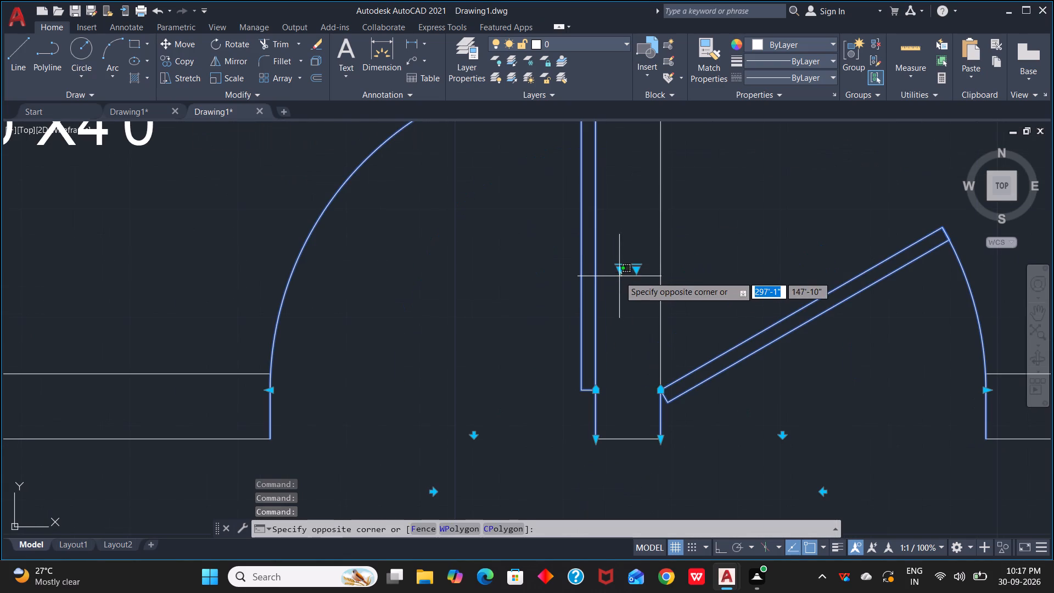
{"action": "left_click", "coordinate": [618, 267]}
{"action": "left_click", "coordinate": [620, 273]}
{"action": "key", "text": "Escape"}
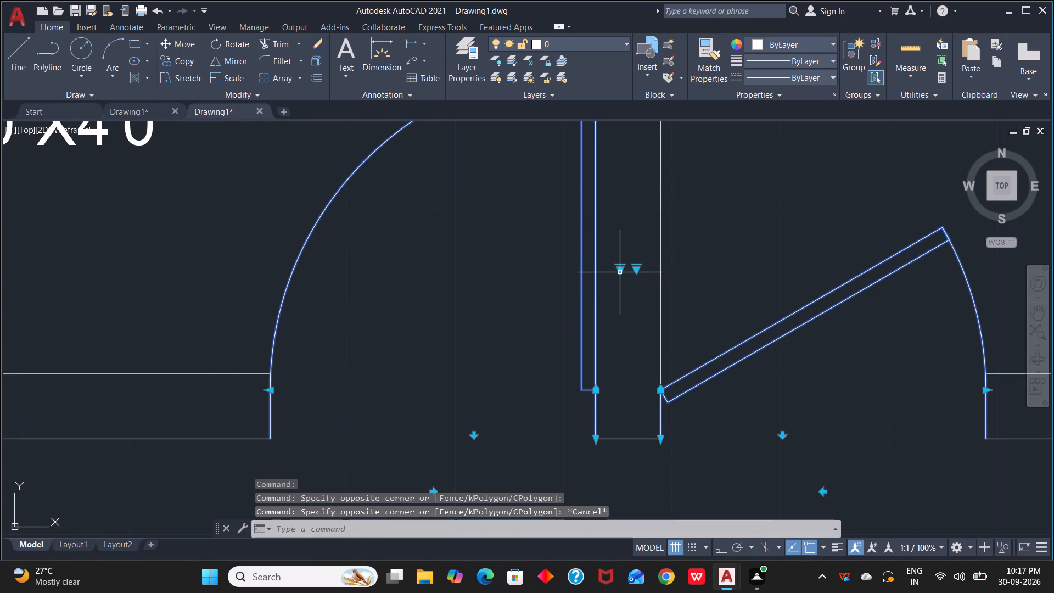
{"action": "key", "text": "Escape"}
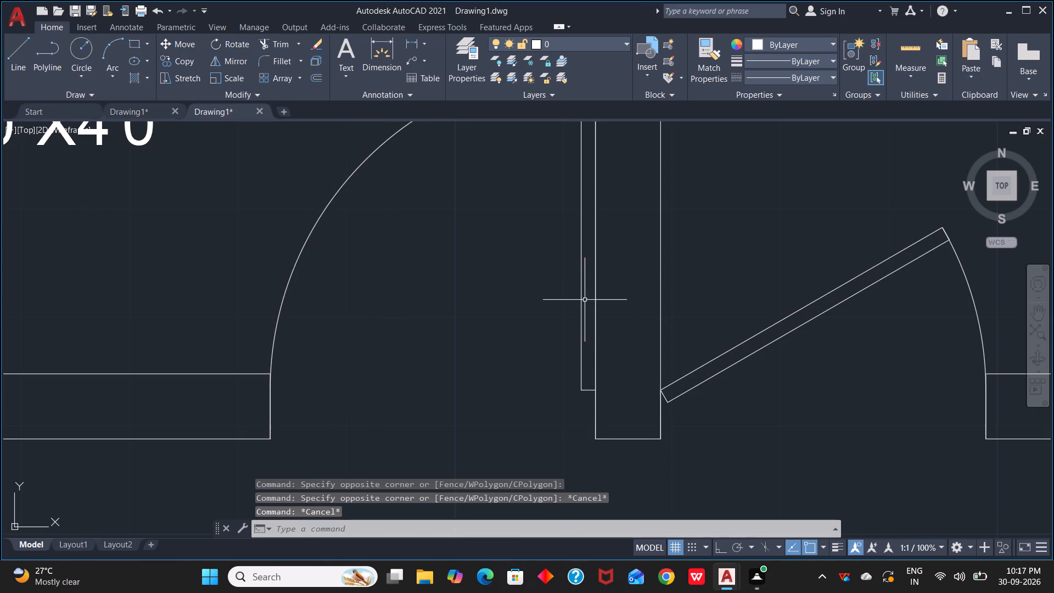
Set the bathroom door above the plan's upper-left bedroom to Open 30º.
{"action": "left_click", "coordinate": [582, 300]}
{"action": "left_click", "coordinate": [635, 270]}
{"action": "left_click", "coordinate": [669, 278]}
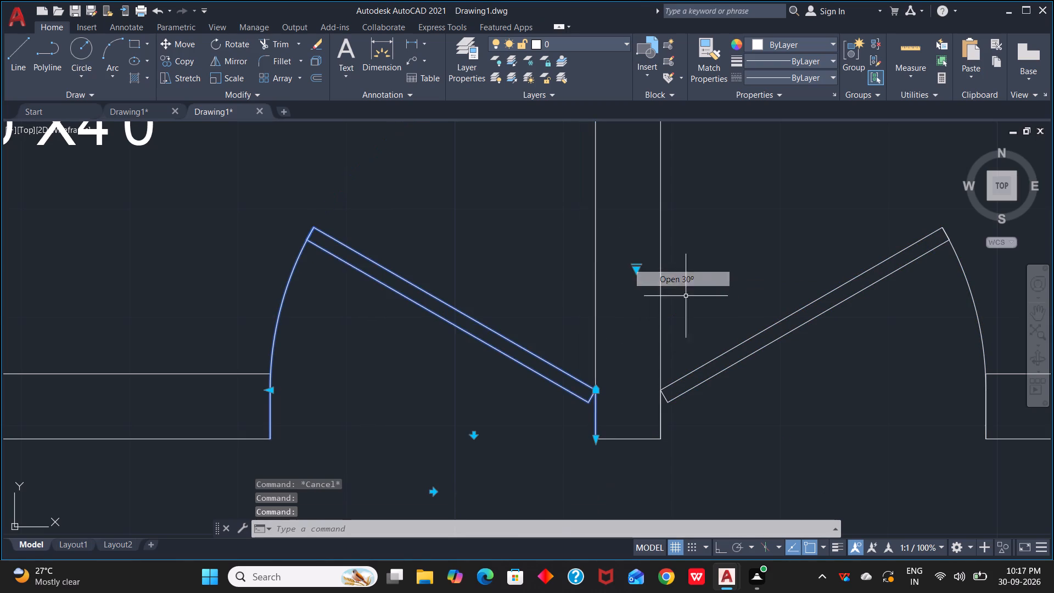
{"action": "scroll", "coordinate": [711, 304], "scroll_direction": "down", "scroll_amount": 2}
{"action": "key", "text": "Escape"}
Flip the bathroom door above the plan's upper-right bedroom to hinge beside the balcony wall, still swinging into the bathroom.
{"action": "middle_click_drag", "start_coordinate": [805, 398], "coordinate": [629, 429]}
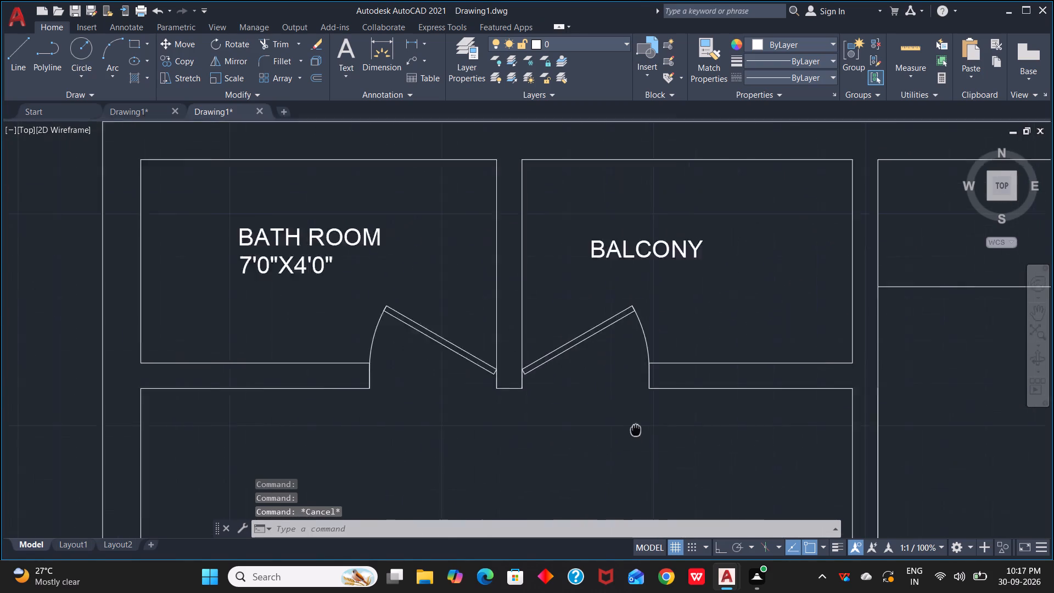
{"action": "middle_click_drag", "start_coordinate": [629, 429], "coordinate": [460, 414]}
{"action": "scroll", "coordinate": [480, 418], "scroll_direction": "down", "scroll_amount": 1}
{"action": "middle_click_drag", "start_coordinate": [757, 392], "coordinate": [345, 404]}
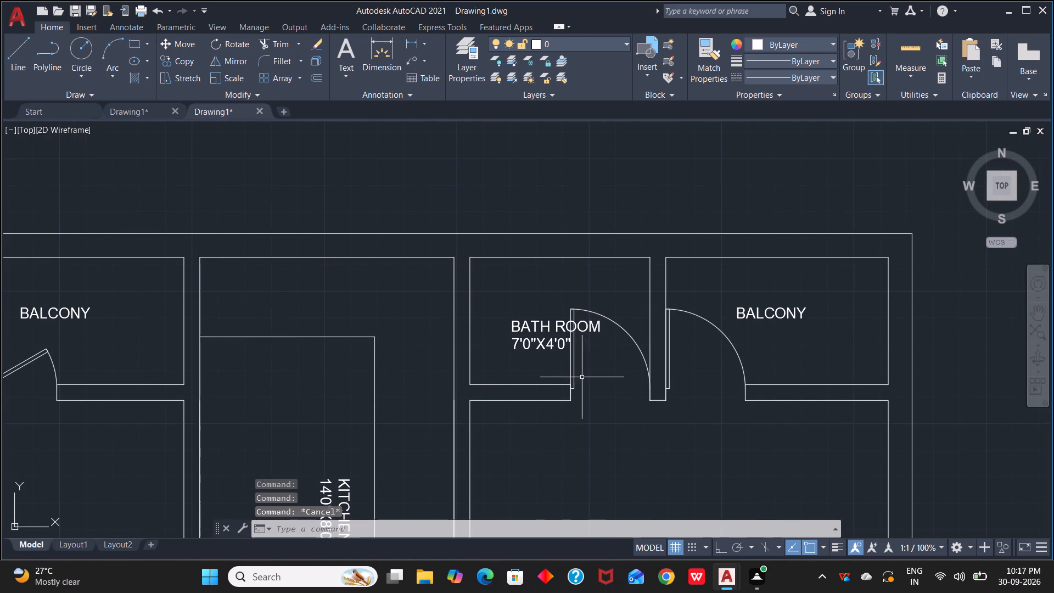
{"action": "left_click", "coordinate": [574, 373]}
{"action": "left_click", "coordinate": [610, 413]}
{"action": "left_click", "coordinate": [621, 402]}
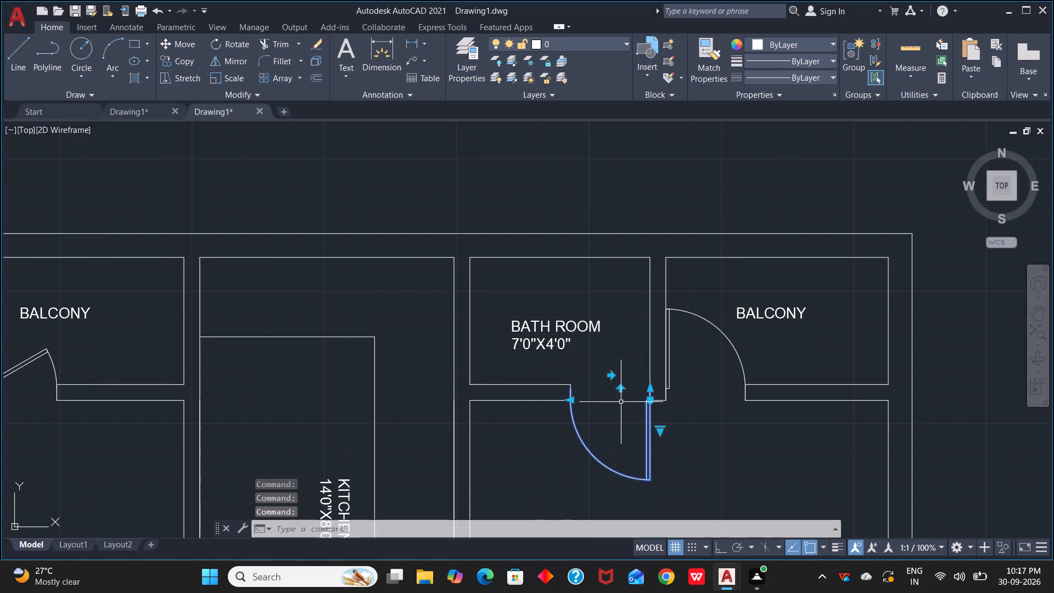
{"action": "left_click", "coordinate": [621, 390]}
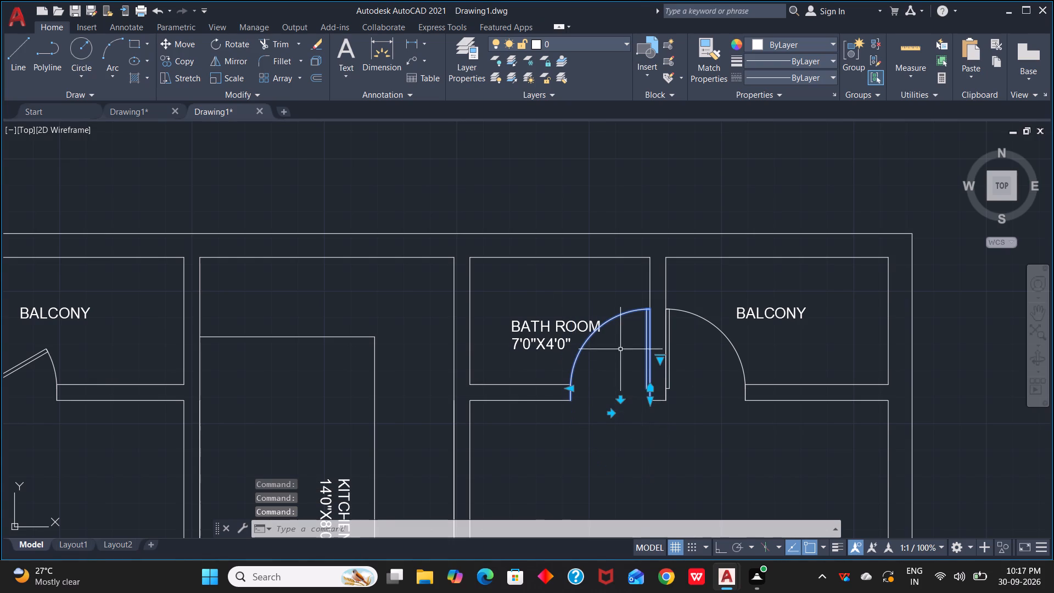
Set the bathroom door above the plan's upper-right bedroom to Open 30º.
{"action": "left_click", "coordinate": [661, 361]}
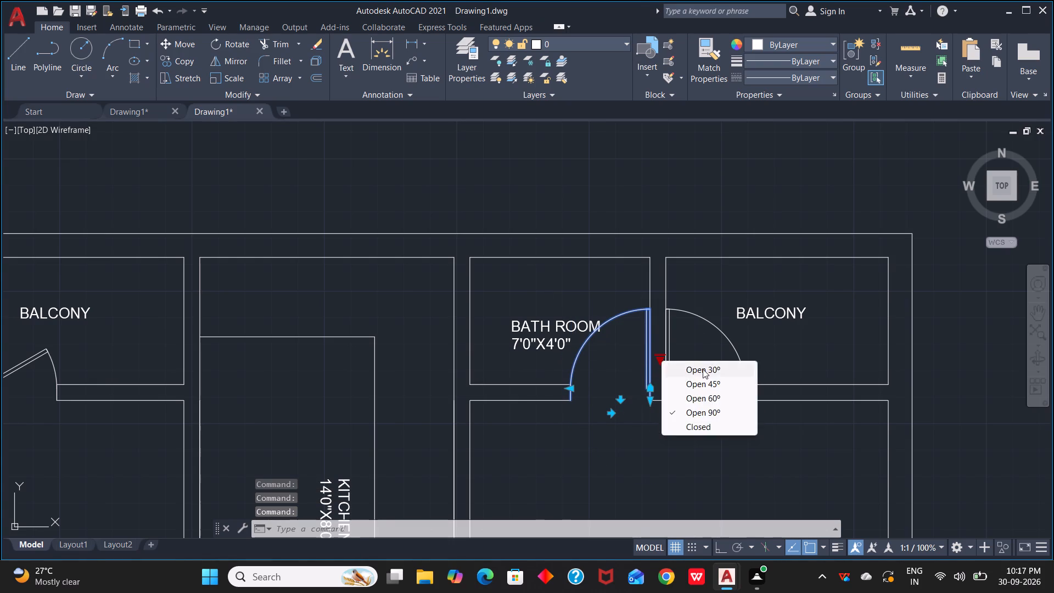
{"action": "left_click", "coordinate": [703, 369]}
Set the balcony door above the plan's upper-right bedroom to Open 30º.
{"action": "left_click", "coordinate": [735, 348]}
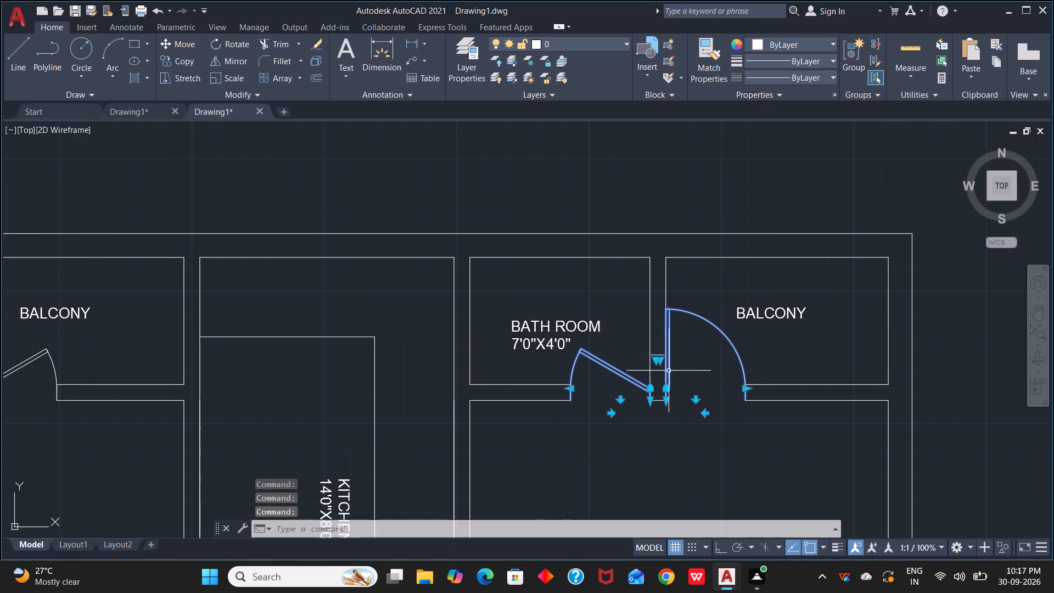
{"action": "scroll", "coordinate": [664, 366], "scroll_direction": "up", "scroll_amount": 5}
{"action": "left_click", "coordinate": [616, 299]}
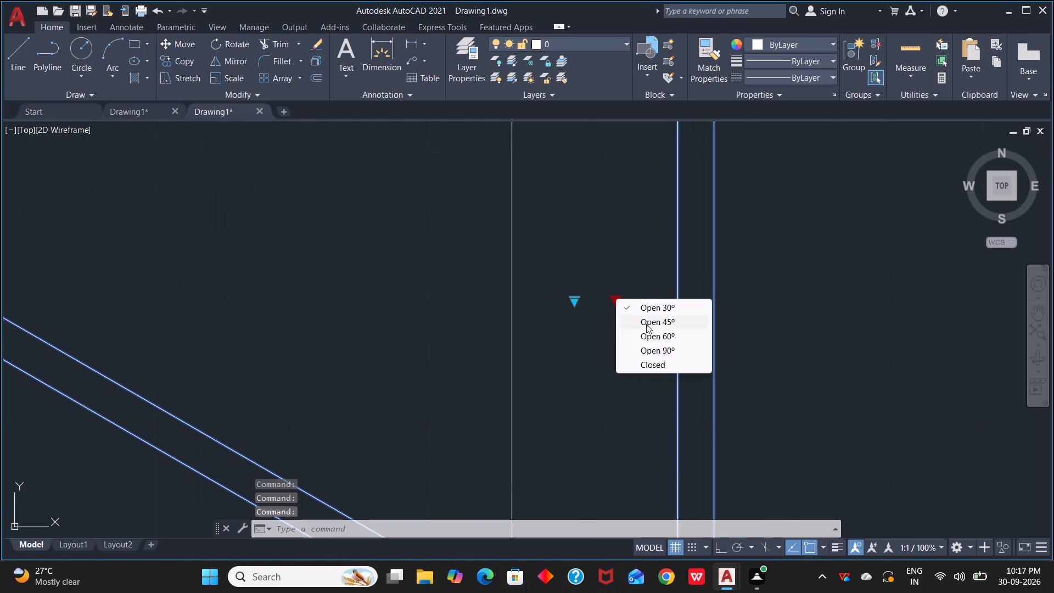
{"action": "left_click", "coordinate": [664, 309]}
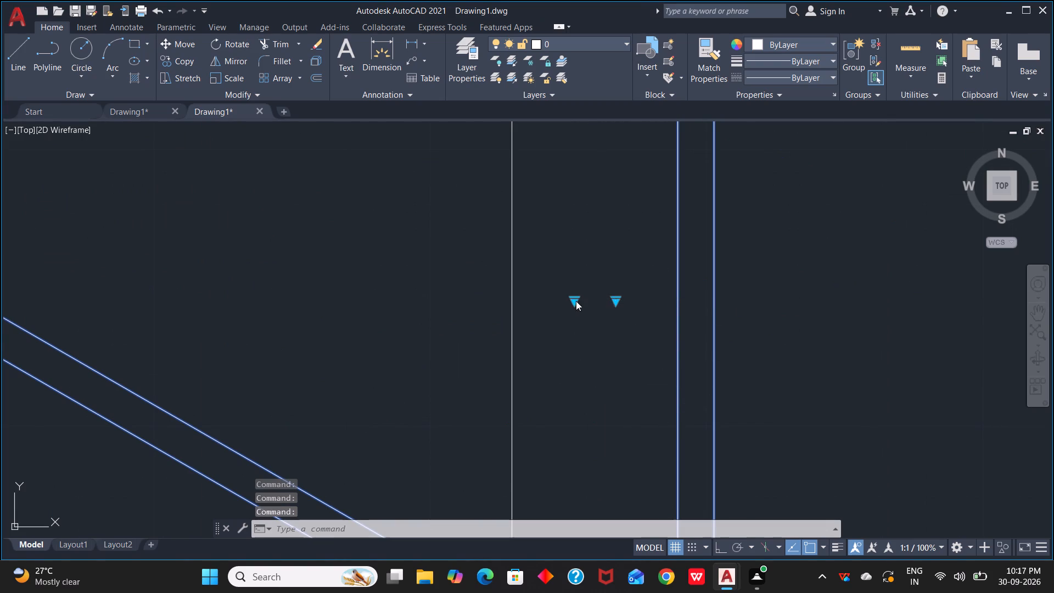
{"action": "left_click", "coordinate": [576, 301]}
{"action": "left_click", "coordinate": [627, 311]}
{"action": "scroll", "coordinate": [711, 355], "scroll_direction": "down", "scroll_amount": 4}
{"action": "scroll", "coordinate": [806, 408], "scroll_direction": "down", "scroll_amount": 1}
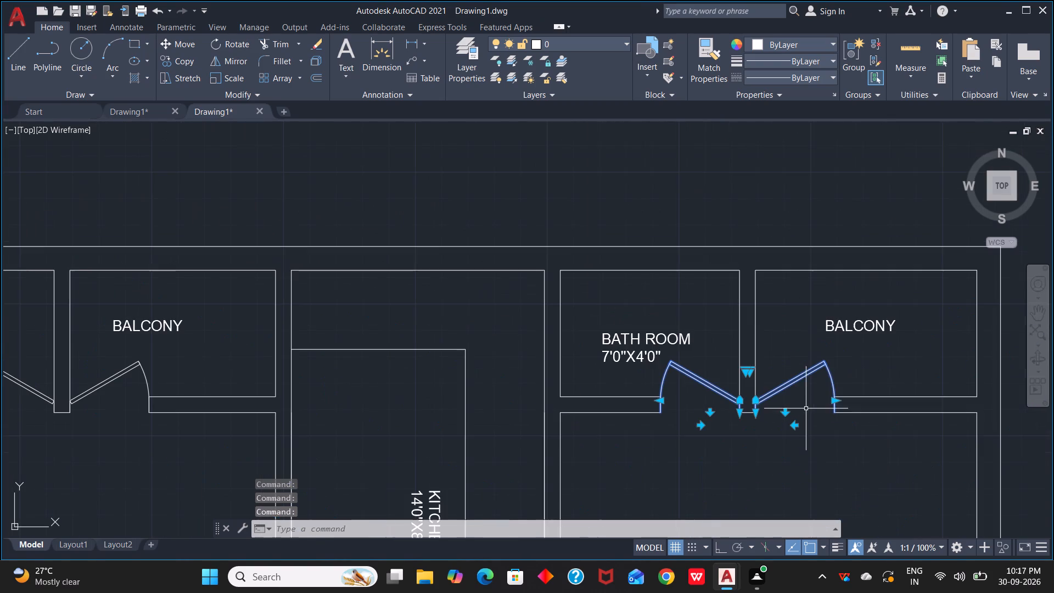
{"action": "key", "text": "Escape"}
Copy the balcony door above the upper-right bedroom into the top opening of the bathroom beside the dining area.
{"action": "scroll", "coordinate": [794, 415], "scroll_direction": "down", "scroll_amount": 3}
{"action": "middle_click_drag", "start_coordinate": [805, 463], "coordinate": [730, 304]}
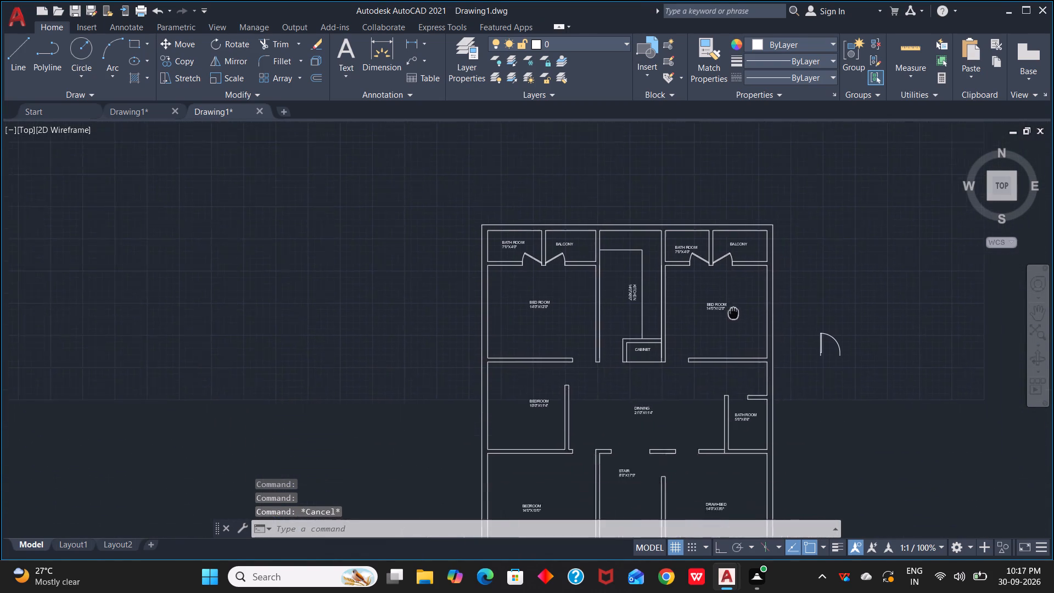
{"action": "middle_click_drag", "start_coordinate": [730, 304], "coordinate": [745, 222]}
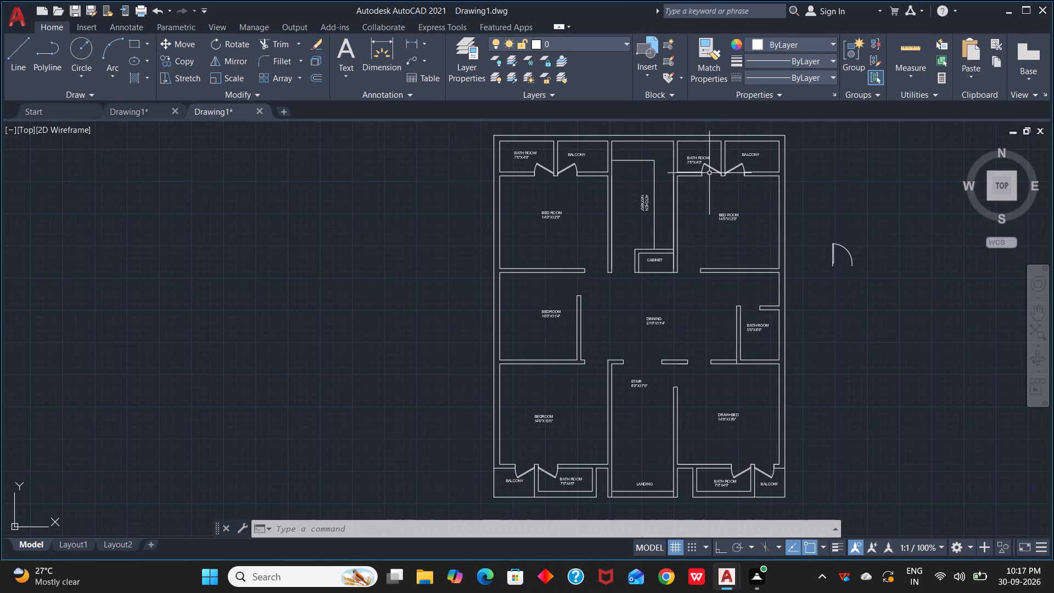
{"action": "left_click", "coordinate": [731, 171]}
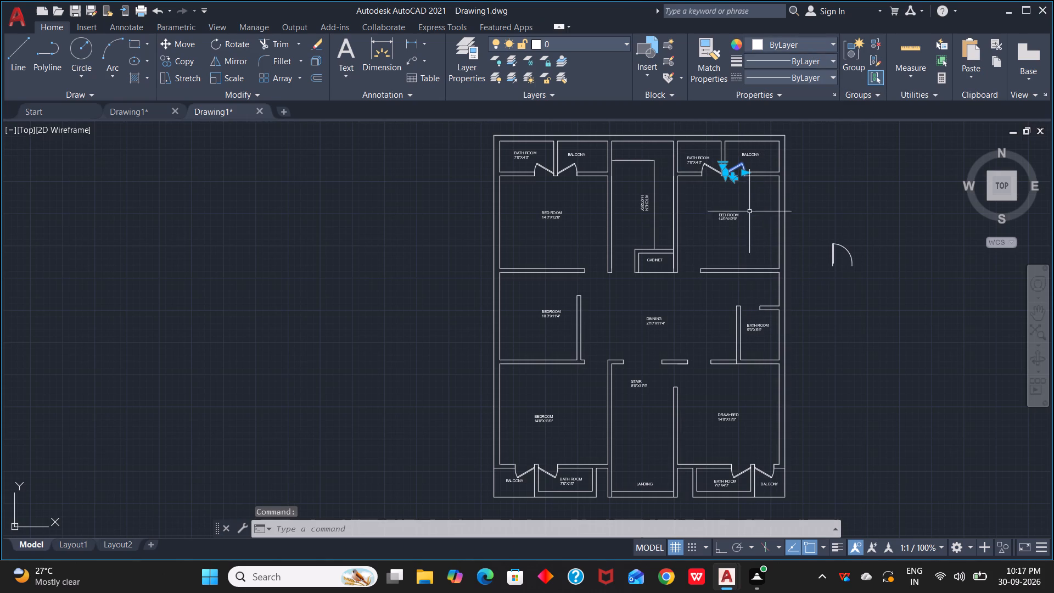
{"action": "key", "text": "c"}
{"action": "type", "text": "O"}
{"action": "key", "text": "space"}
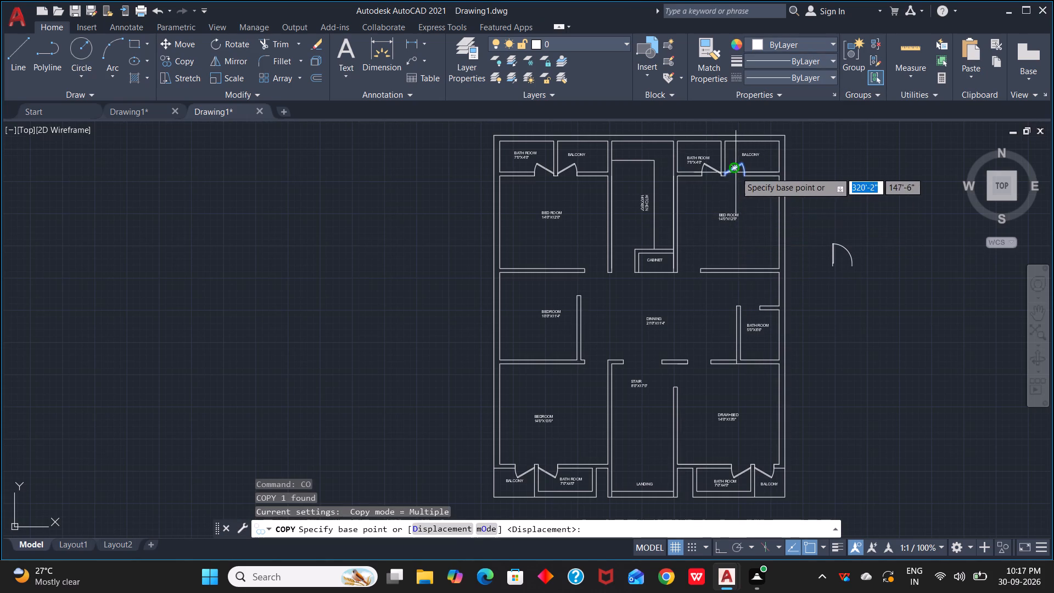
{"action": "scroll", "coordinate": [736, 170], "scroll_direction": "up", "scroll_amount": 4}
{"action": "left_click", "coordinate": [798, 207]}
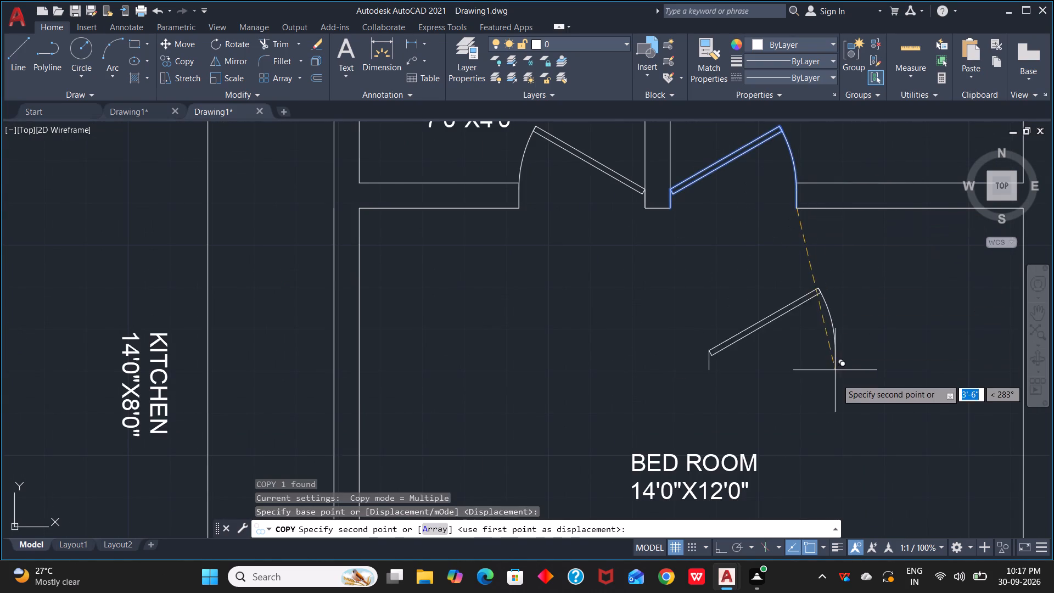
{"action": "scroll", "coordinate": [836, 383], "scroll_direction": "down", "scroll_amount": 4}
{"action": "middle_click_drag", "start_coordinate": [841, 502], "coordinate": [800, 457]}
{"action": "scroll", "coordinate": [805, 448], "scroll_direction": "up", "scroll_amount": 5}
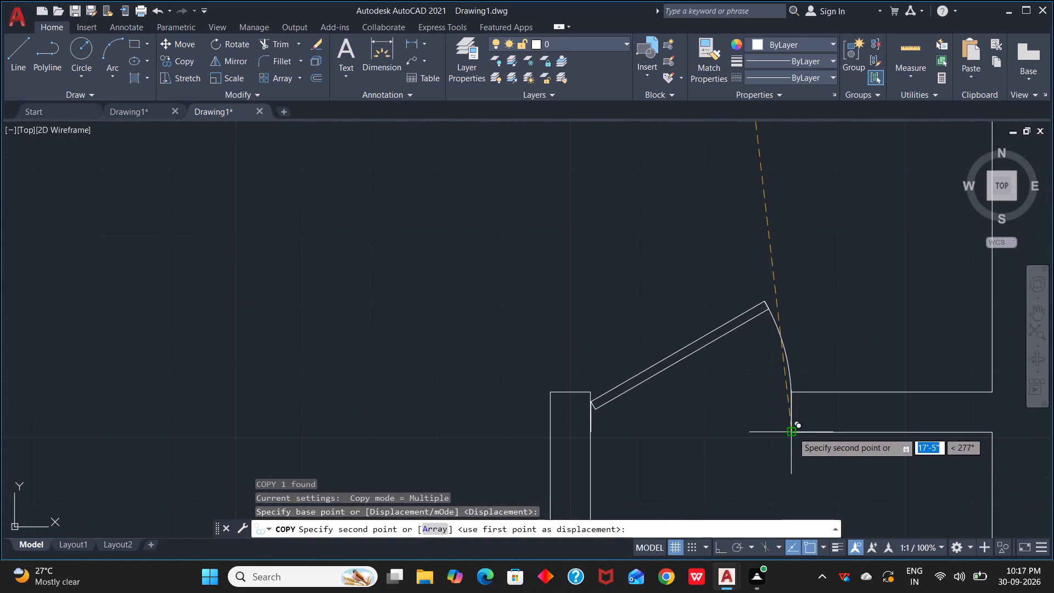
{"action": "left_click", "coordinate": [793, 432]}
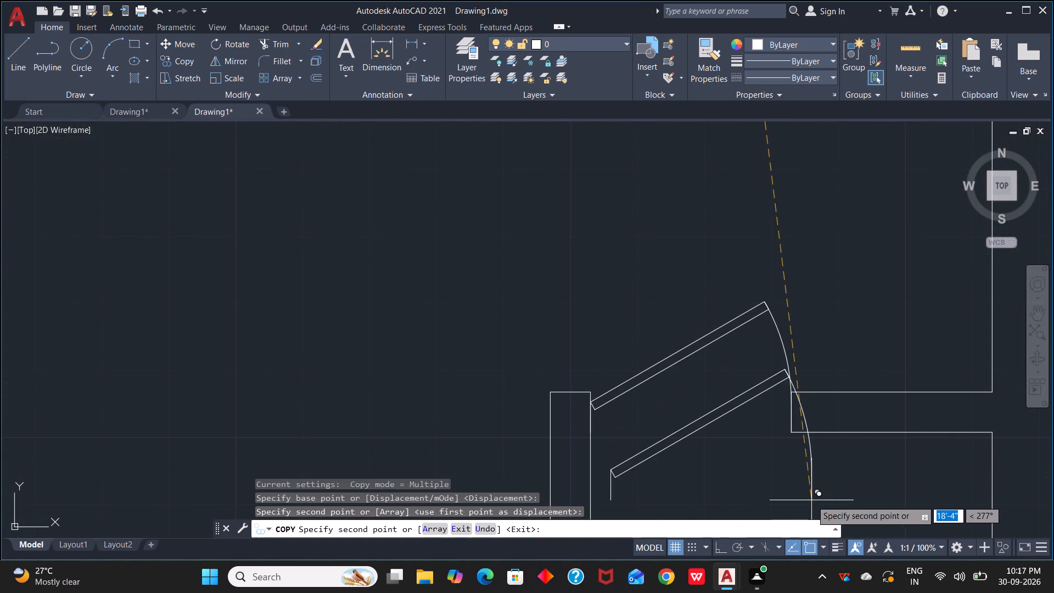
{"action": "key", "text": "Escape"}
Flip the door copied to the bathroom beside the dining area so it swings down into the bathroom.
{"action": "scroll", "coordinate": [811, 500], "scroll_direction": "down", "scroll_amount": 5}
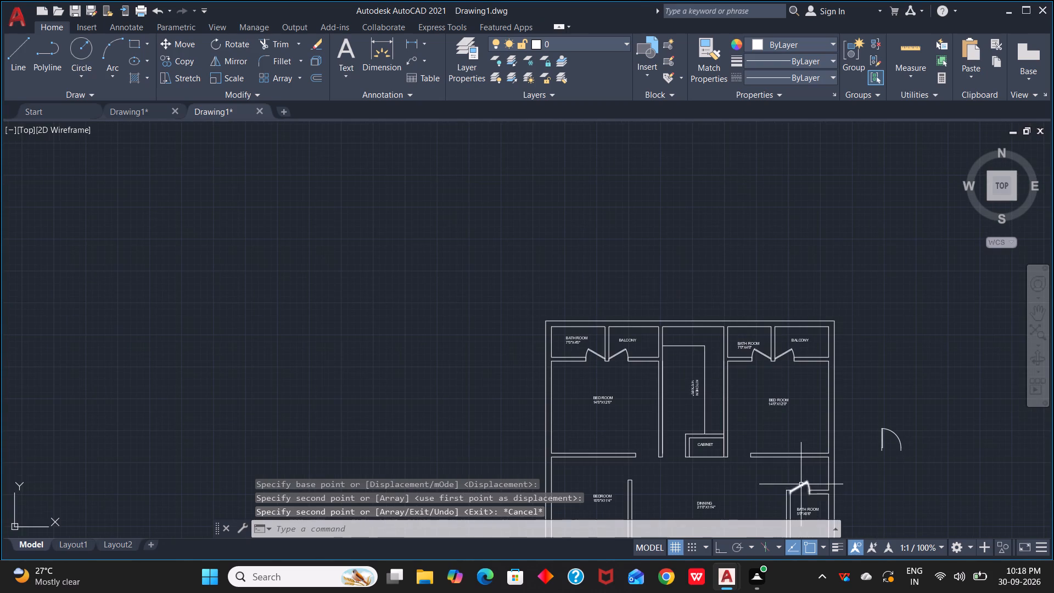
{"action": "left_click", "coordinate": [800, 484]}
{"action": "scroll", "coordinate": [797, 501], "scroll_direction": "up", "scroll_amount": 5}
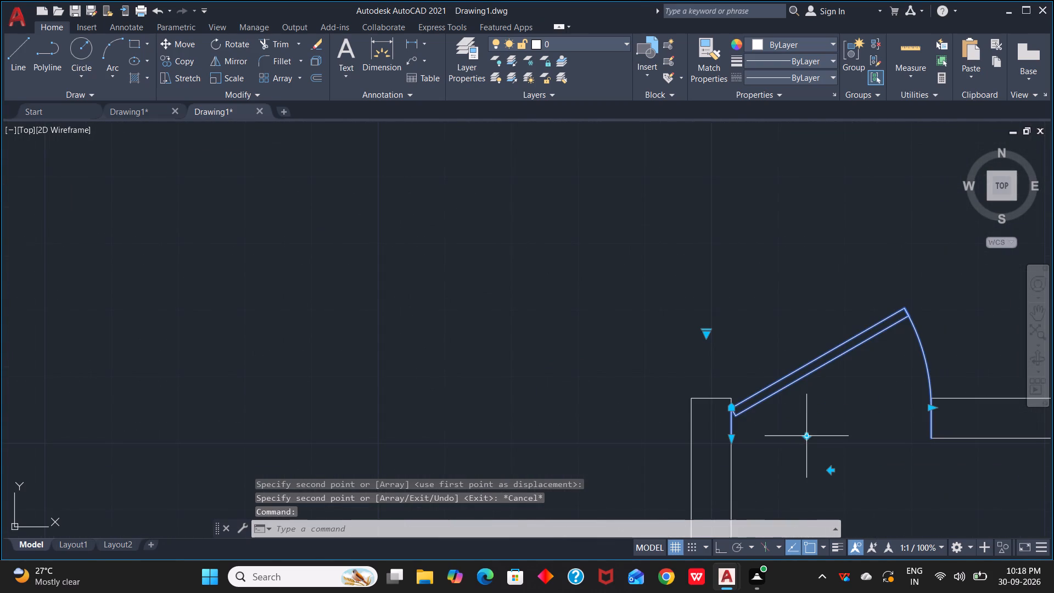
{"action": "left_click", "coordinate": [806, 438]}
{"action": "scroll", "coordinate": [860, 487], "scroll_direction": "down", "scroll_amount": 4}
{"action": "middle_click_drag", "start_coordinate": [860, 485], "coordinate": [861, 433]}
{"action": "key", "text": "Escape"}
Scale the spare door beside the plan by reference from its lower-left corner, making its opening width 3'.
{"action": "middle_click_drag", "start_coordinate": [959, 464], "coordinate": [912, 369]}
{"action": "scroll", "coordinate": [953, 446], "scroll_direction": "down", "scroll_amount": 1}
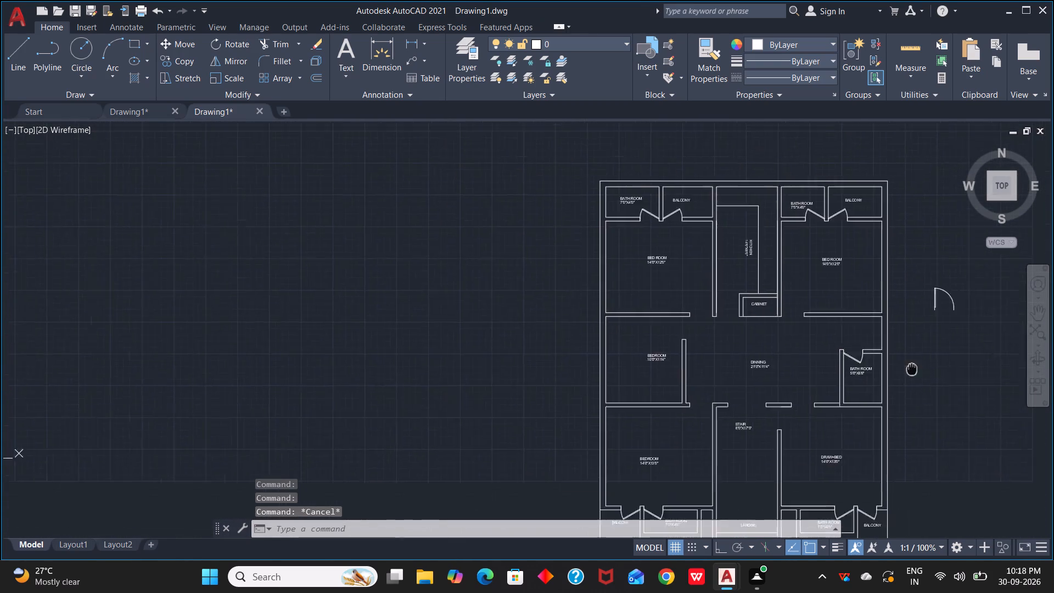
{"action": "middle_click_drag", "start_coordinate": [912, 369], "coordinate": [892, 330]}
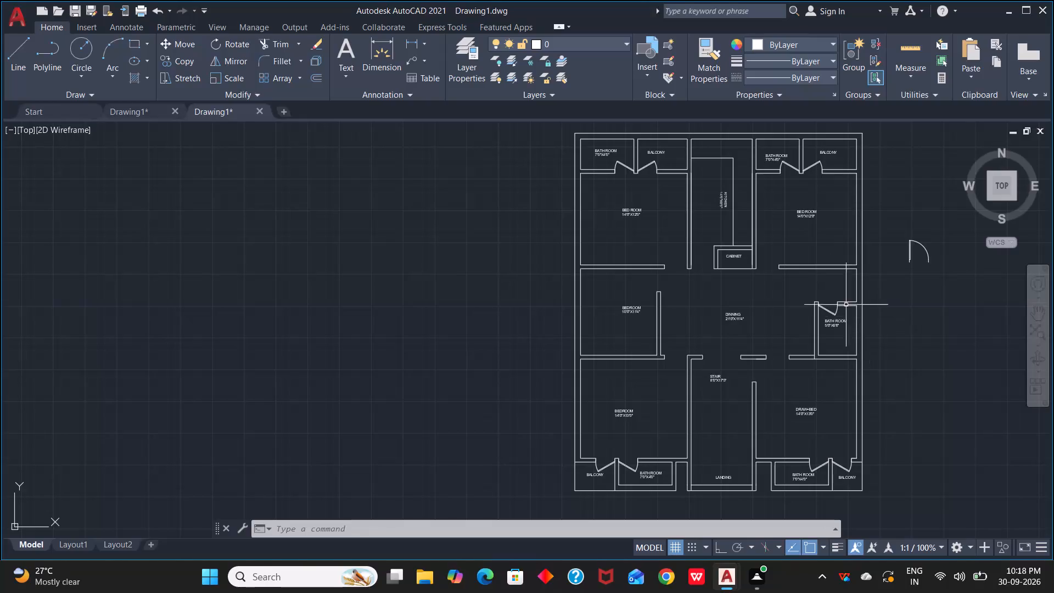
{"action": "left_click", "coordinate": [904, 232]}
{"action": "left_click", "coordinate": [1005, 292]}
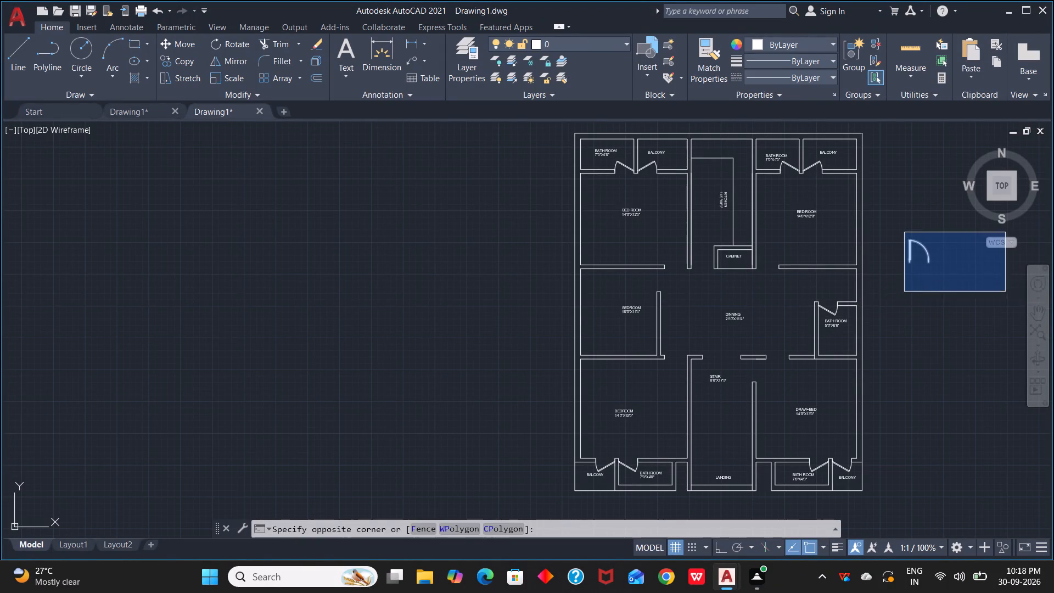
{"action": "key", "text": "s"}
{"action": "key", "text": "c"}
{"action": "key", "text": "space"}
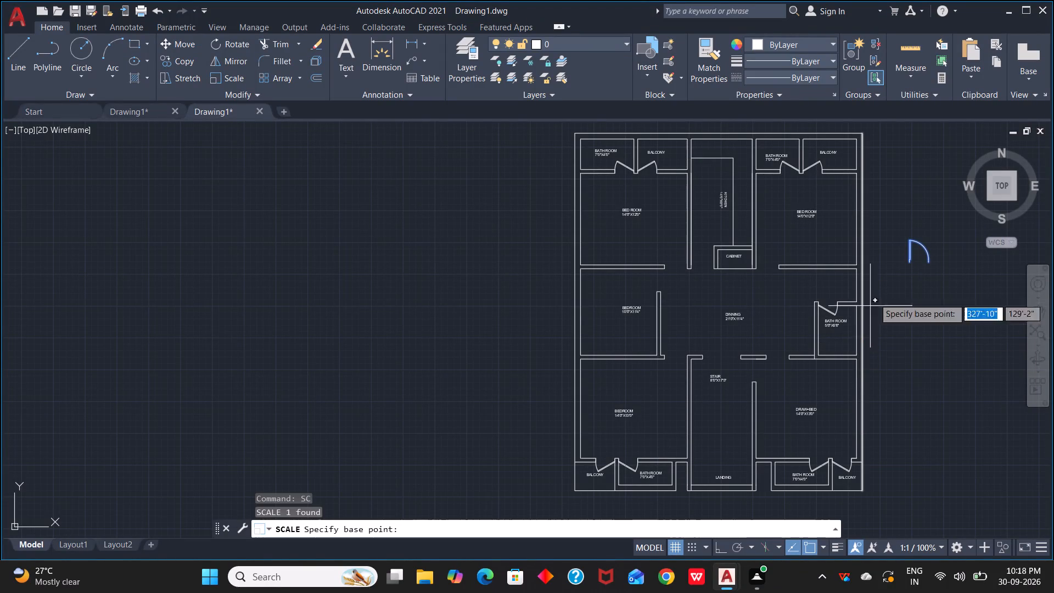
{"action": "scroll", "coordinate": [928, 239], "scroll_direction": "up", "scroll_amount": 5}
{"action": "left_click", "coordinate": [743, 452]}
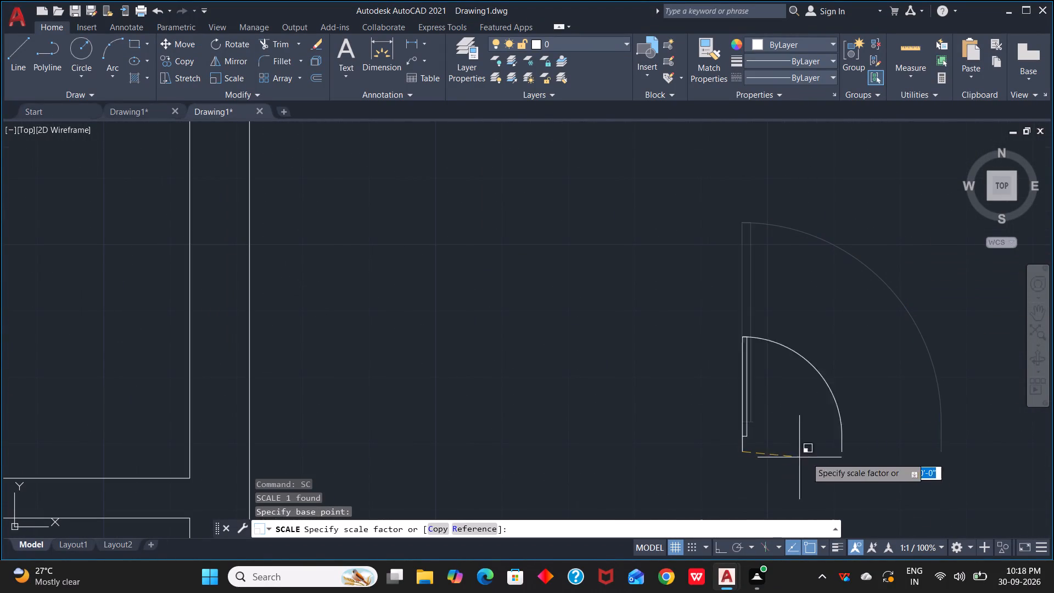
{"action": "type", "text": "R"}
{"action": "key", "text": "space"}
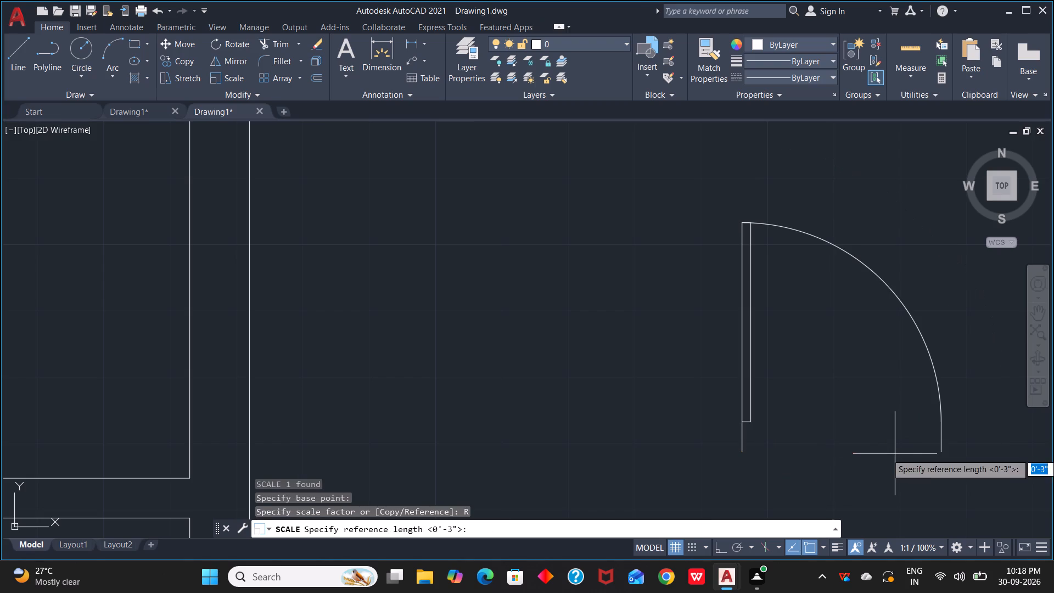
{"action": "left_click", "coordinate": [738, 452]}
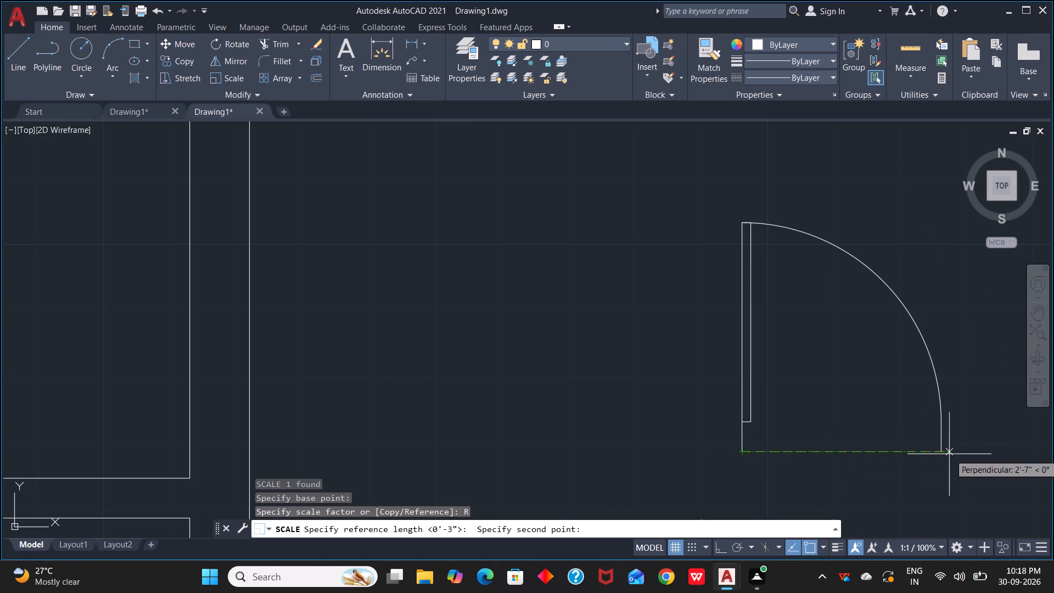
{"action": "left_click", "coordinate": [943, 454]}
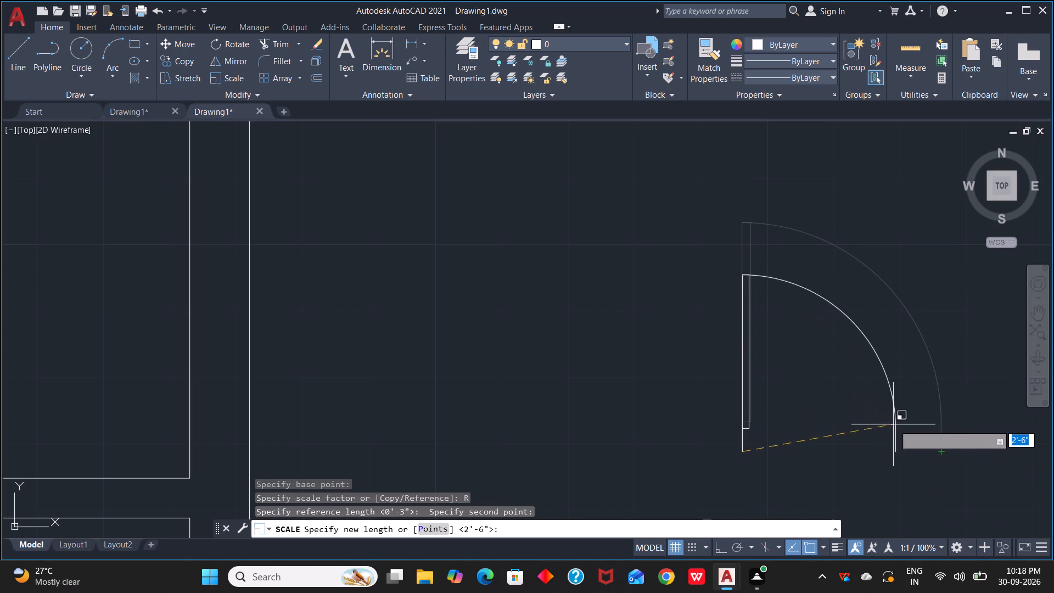
{"action": "type", "text": "3'"}
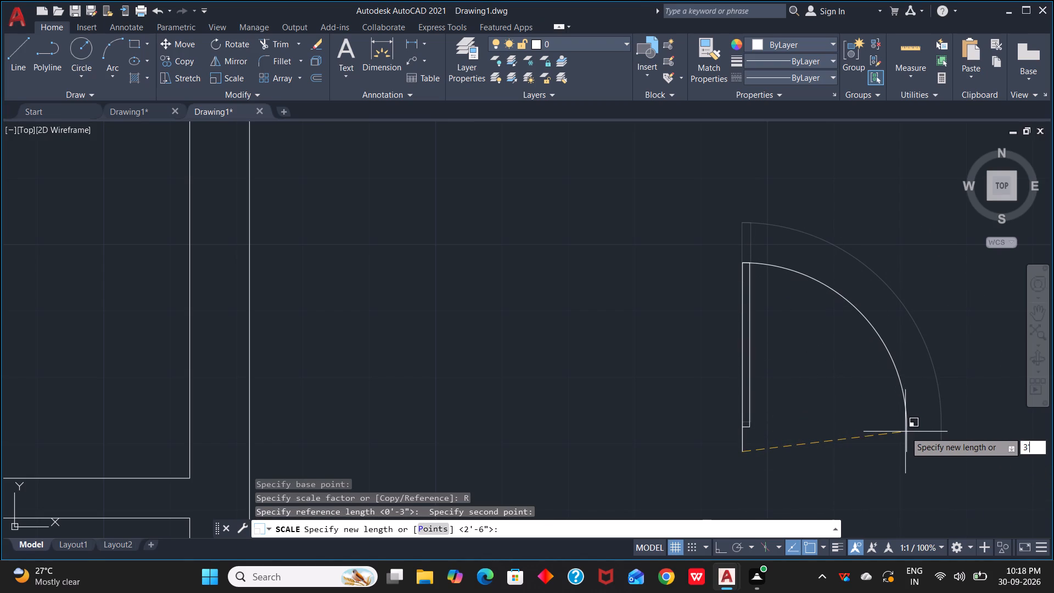
{"action": "key", "text": "space"}
Copy the spare 3' door by its lower-left corner to the wall end at the upper-left bedroom's doorway.
{"action": "scroll", "coordinate": [747, 451], "scroll_direction": "up", "scroll_amount": 2}
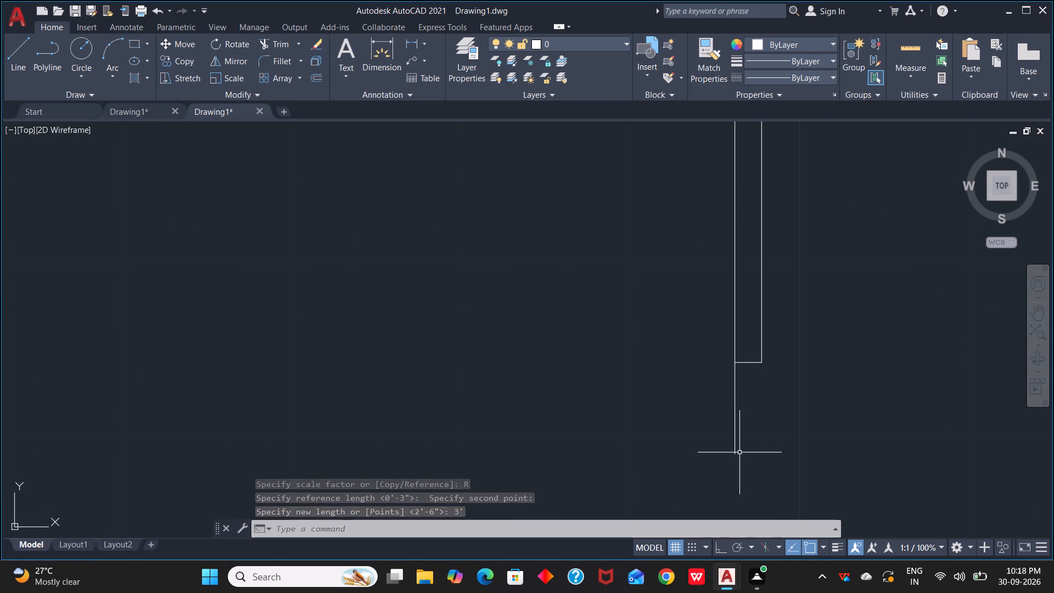
{"action": "key", "text": "c"}
{"action": "key", "text": "o"}
{"action": "key", "text": "space"}
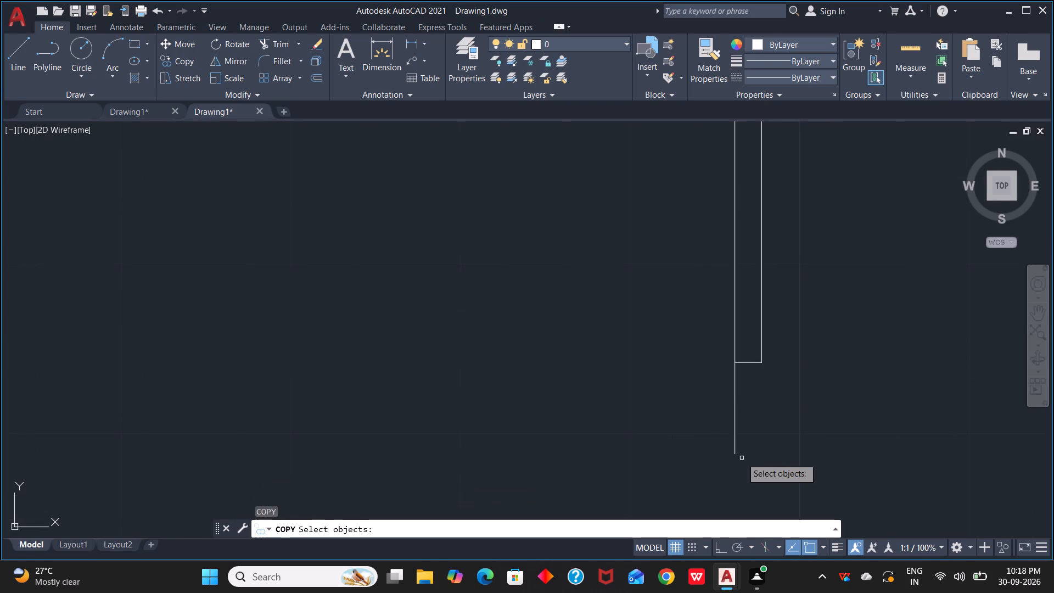
{"action": "left_click", "coordinate": [736, 450]}
{"action": "key", "text": "space"}
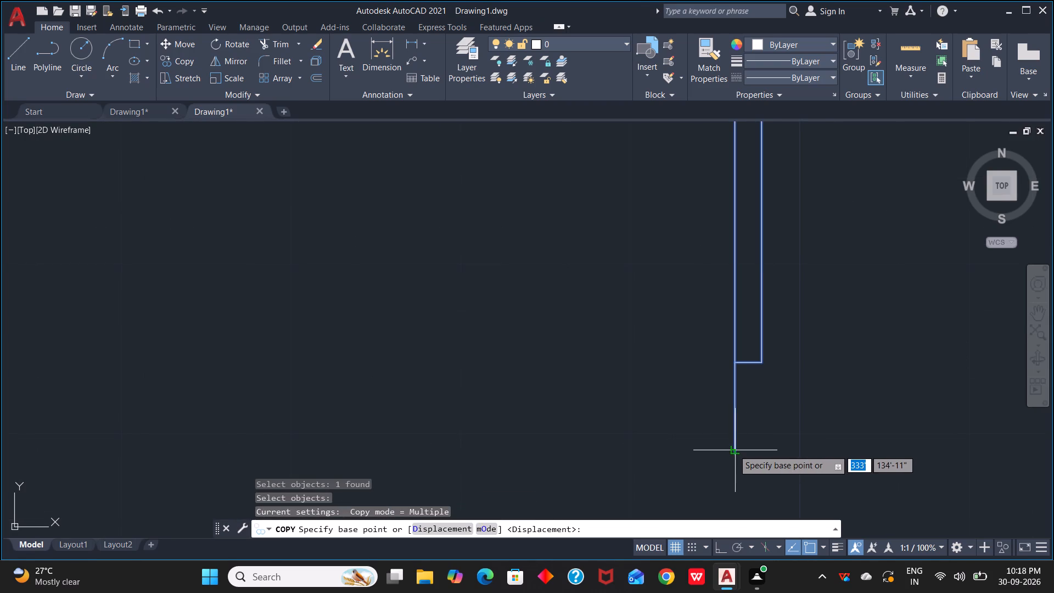
{"action": "scroll", "coordinate": [756, 470], "scroll_direction": "up", "scroll_amount": 3}
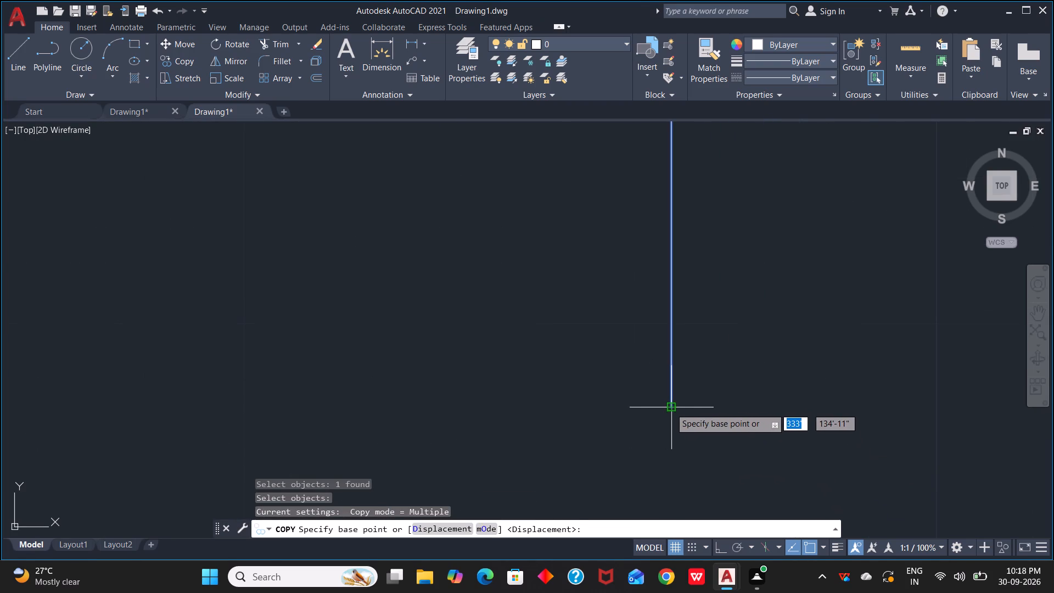
{"action": "left_click", "coordinate": [670, 408]}
{"action": "scroll", "coordinate": [503, 414], "scroll_direction": "down", "scroll_amount": 7}
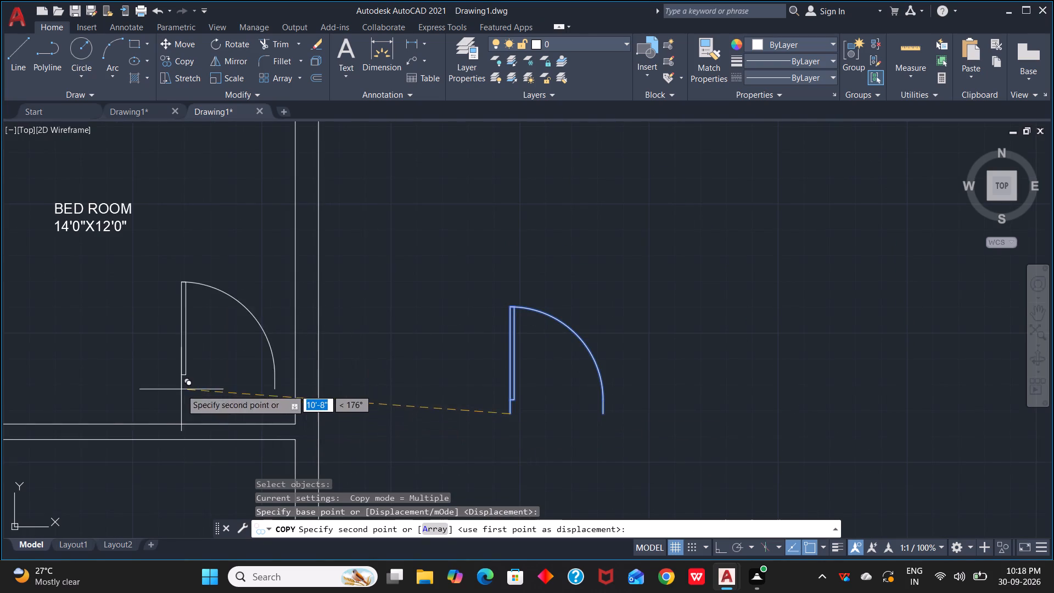
{"action": "middle_click_drag", "start_coordinate": [181, 389], "coordinate": [837, 359]}
{"action": "scroll", "coordinate": [186, 371], "scroll_direction": "down", "scroll_amount": 1}
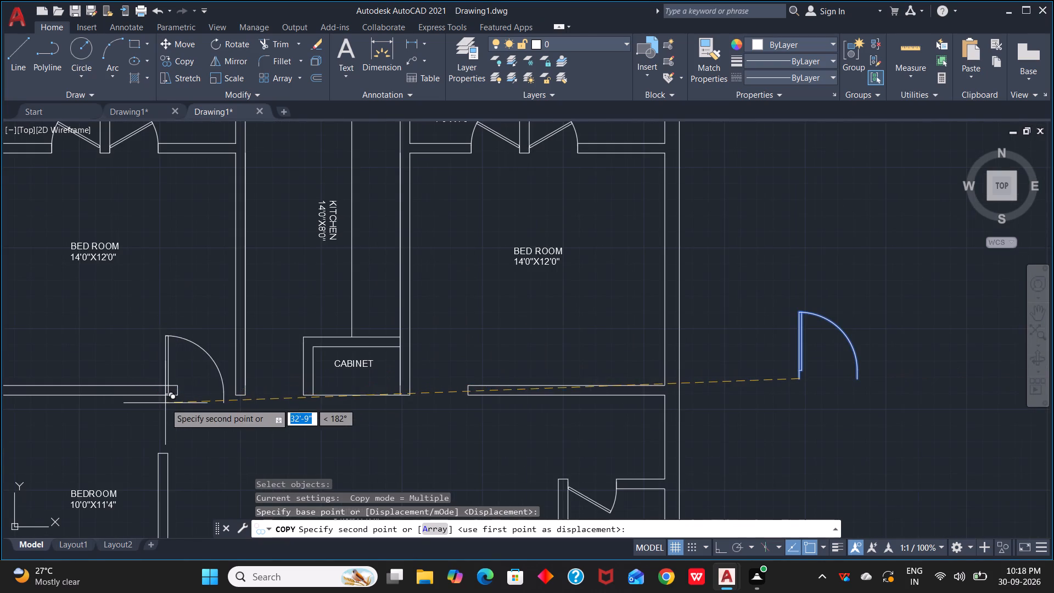
{"action": "middle_click_drag", "start_coordinate": [165, 403], "coordinate": [466, 338]}
{"action": "scroll", "coordinate": [478, 338], "scroll_direction": "up", "scroll_amount": 3}
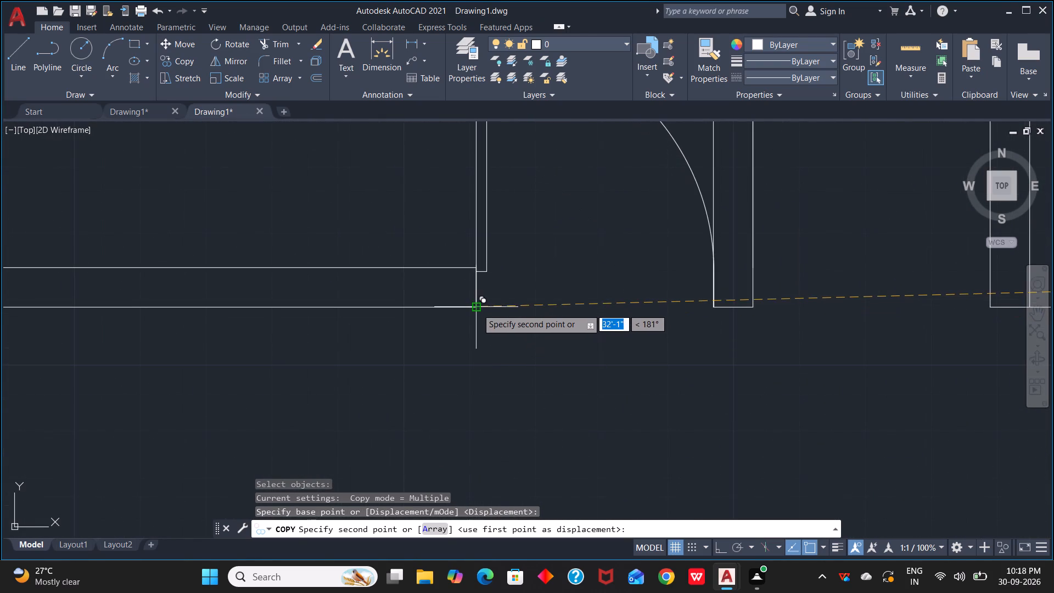
{"action": "left_click", "coordinate": [477, 309]}
Place another copy of the 3' door at the upper-left outer corner of the kitchen cabinet.
{"action": "scroll", "coordinate": [739, 354], "scroll_direction": "down", "scroll_amount": 2}
{"action": "middle_click_drag", "start_coordinate": [767, 381], "coordinate": [701, 402]}
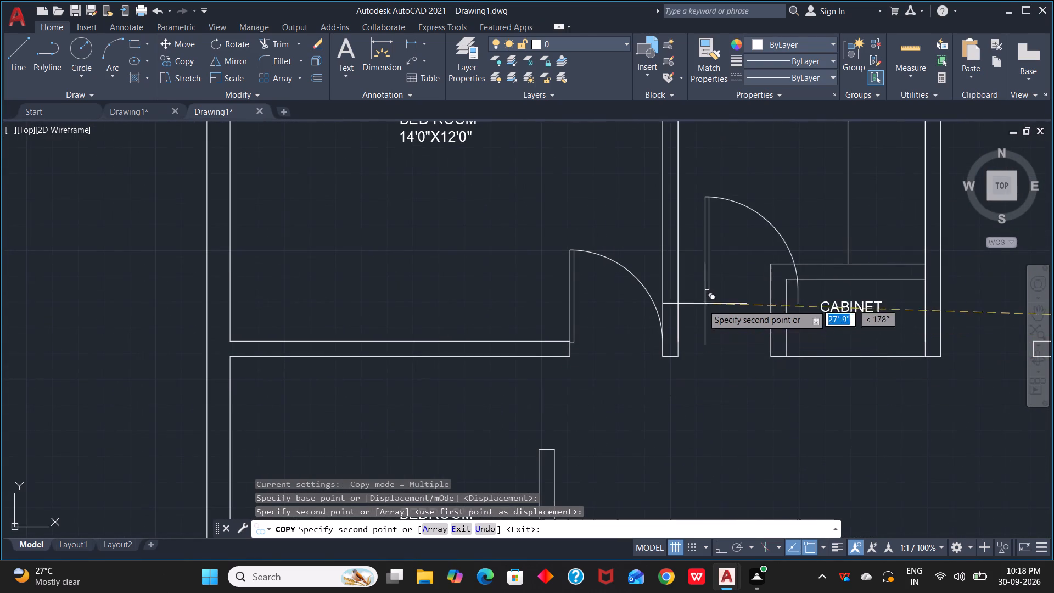
{"action": "scroll", "coordinate": [676, 278], "scroll_direction": "up", "scroll_amount": 2}
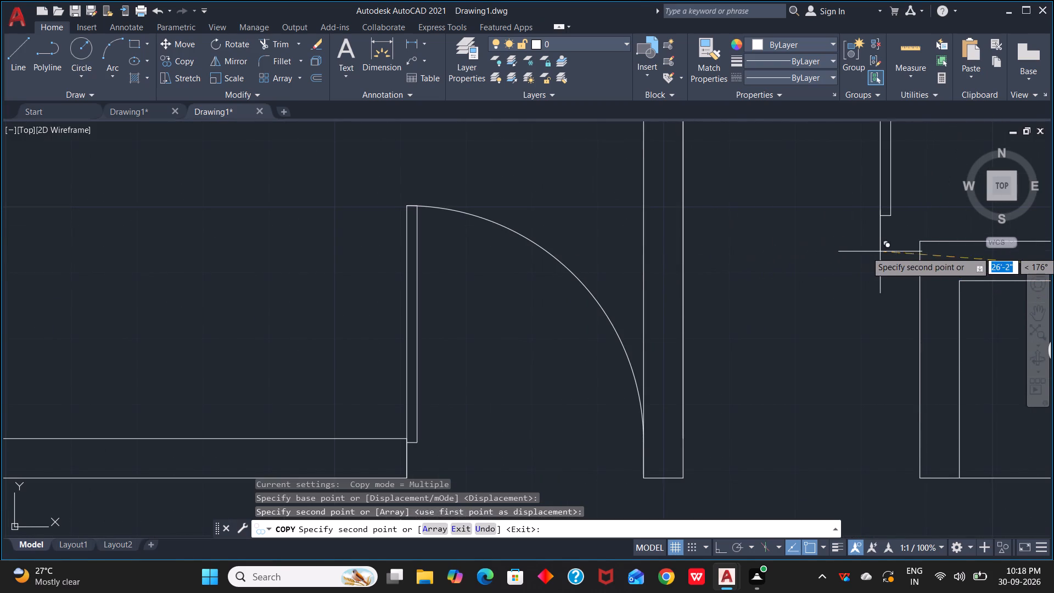
{"action": "scroll", "coordinate": [916, 253], "scroll_direction": "up", "scroll_amount": 2}
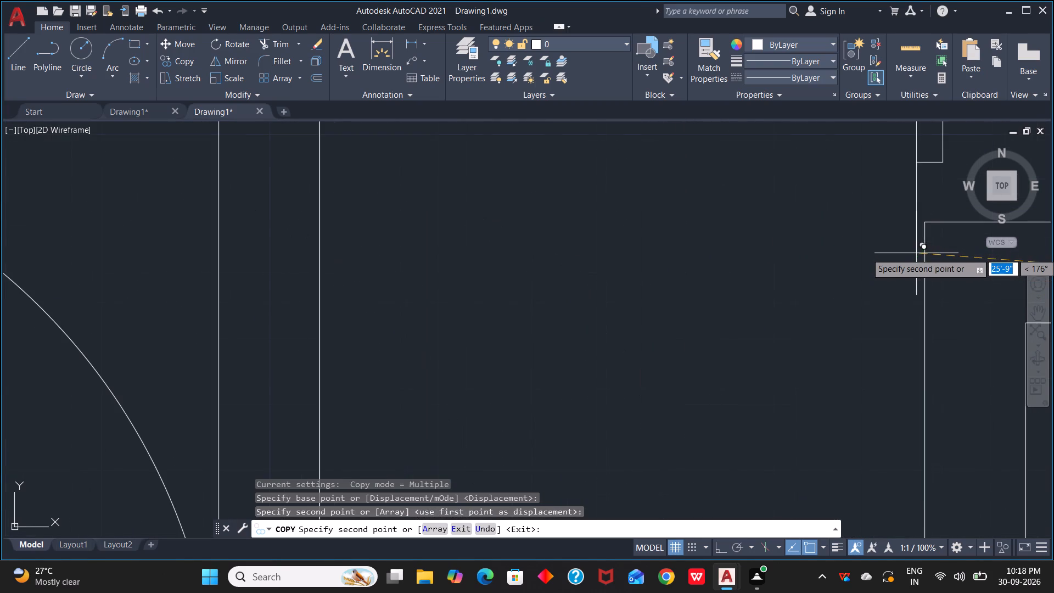
{"action": "left_click", "coordinate": [925, 224]}
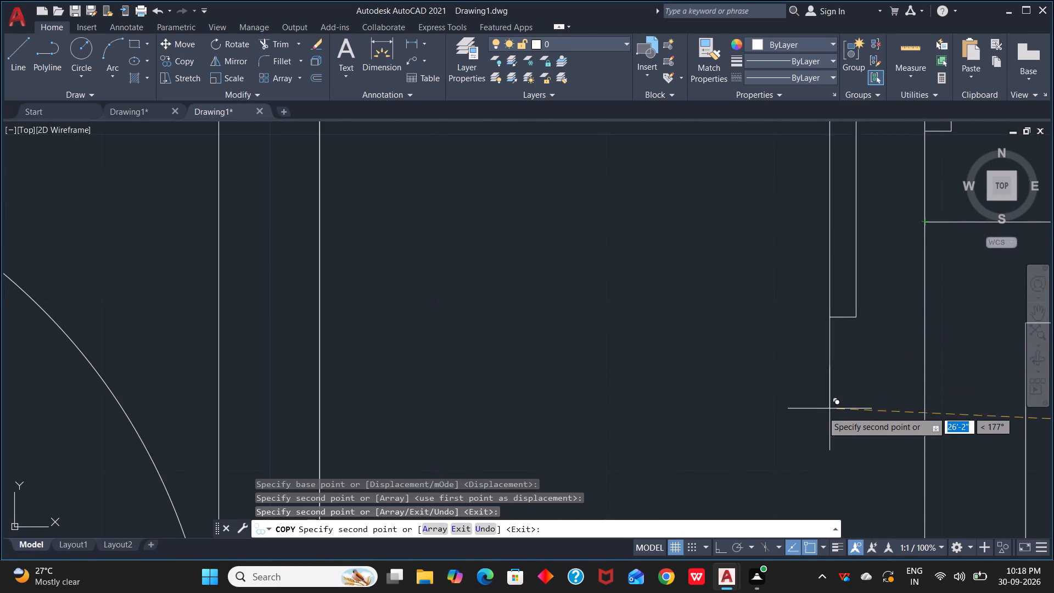
Place another copy of the 3' door in the upper-right bedroom's doorway, hinged at the wall end beside the cabinet.
{"action": "scroll", "coordinate": [822, 411], "scroll_direction": "down", "scroll_amount": 3}
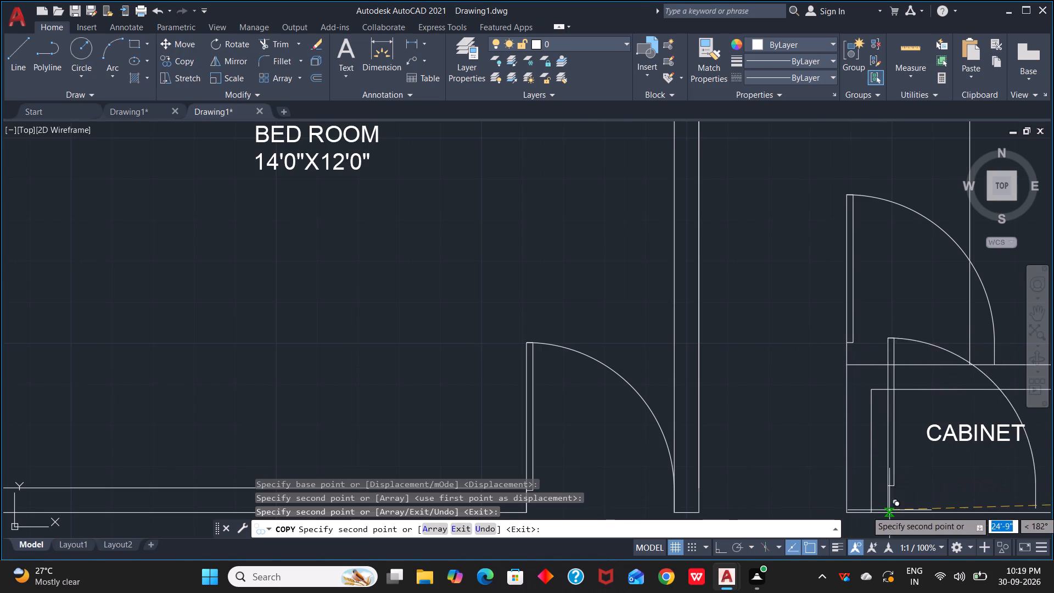
{"action": "middle_click_drag", "start_coordinate": [889, 511], "coordinate": [424, 474]}
{"action": "scroll", "coordinate": [655, 479], "scroll_direction": "up", "scroll_amount": 2}
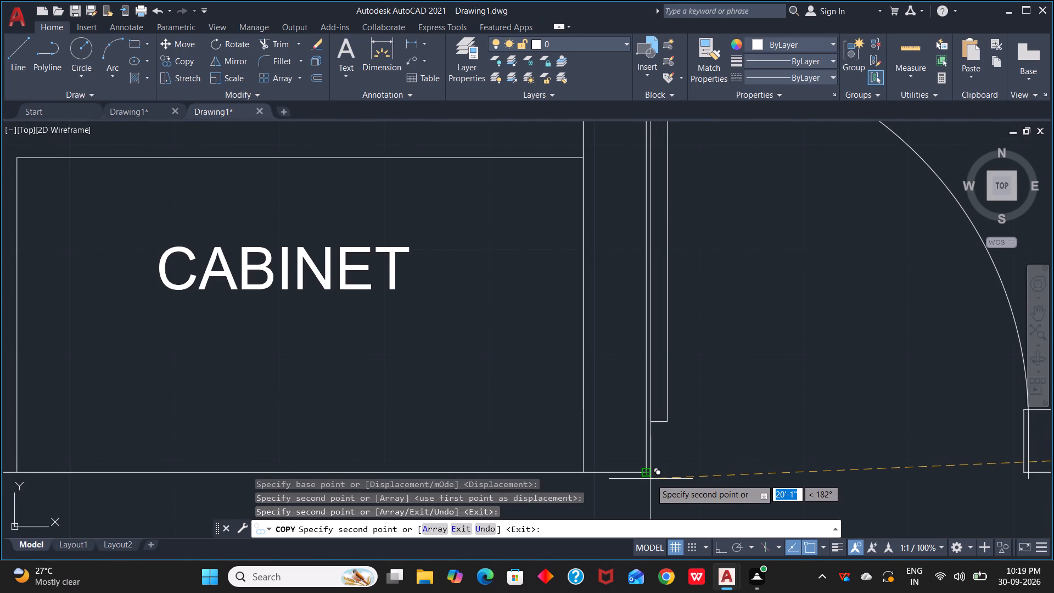
{"action": "scroll", "coordinate": [650, 479], "scroll_direction": "up", "scroll_amount": 3}
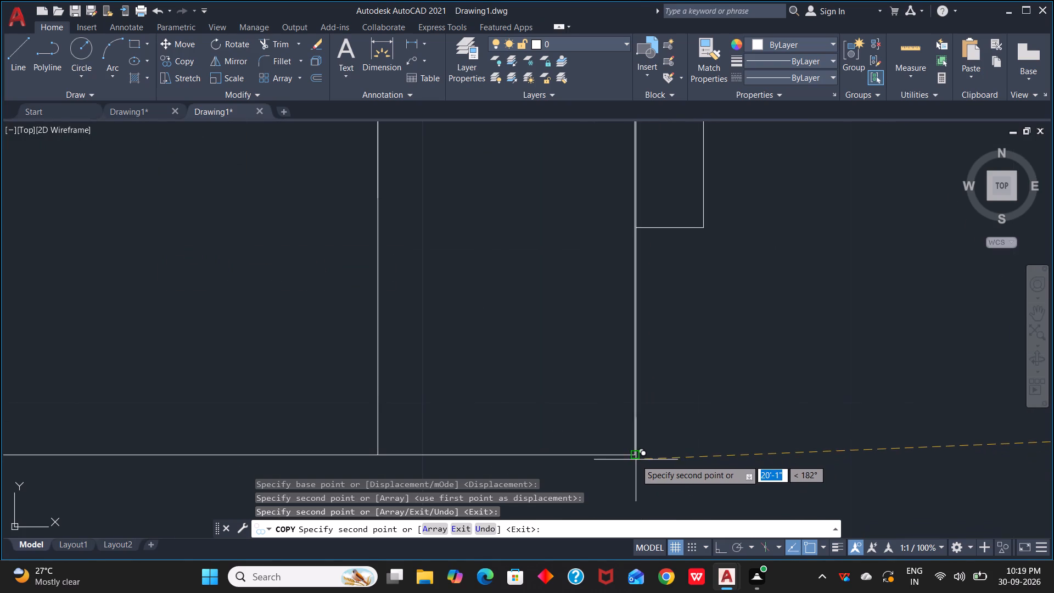
{"action": "left_click", "coordinate": [636, 459]}
Place another copy of the 3' door at the wall end in the lower-left 14'0"X13'0" bedroom's doorway.
{"action": "scroll", "coordinate": [654, 493], "scroll_direction": "down", "scroll_amount": 4}
{"action": "middle_click_drag", "start_coordinate": [750, 473], "coordinate": [555, 472]}
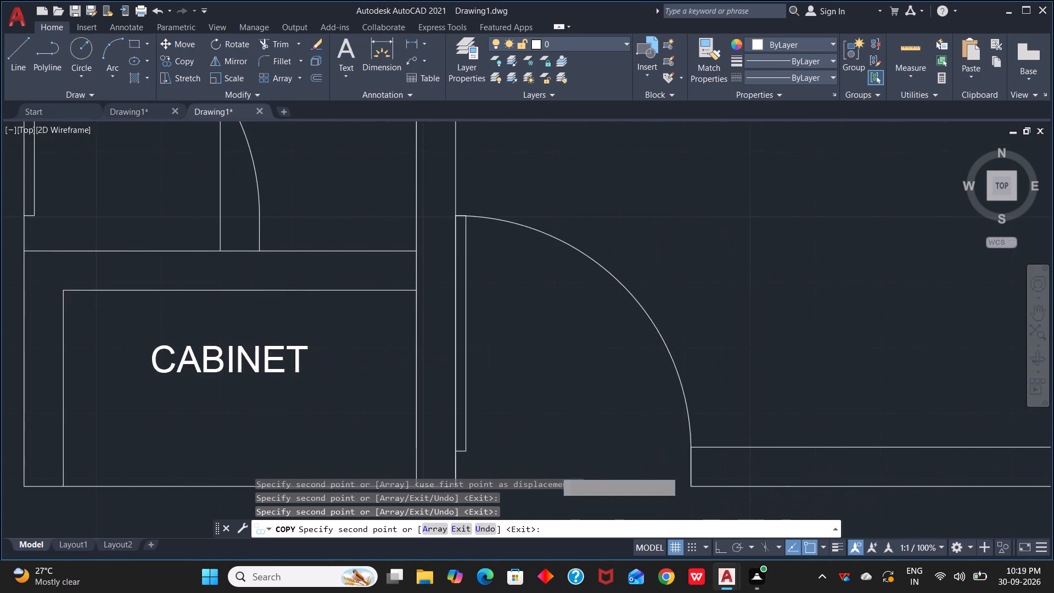
{"action": "scroll", "coordinate": [560, 440], "scroll_direction": "down", "scroll_amount": 4}
{"action": "middle_click_drag", "start_coordinate": [635, 461], "coordinate": [679, 145]}
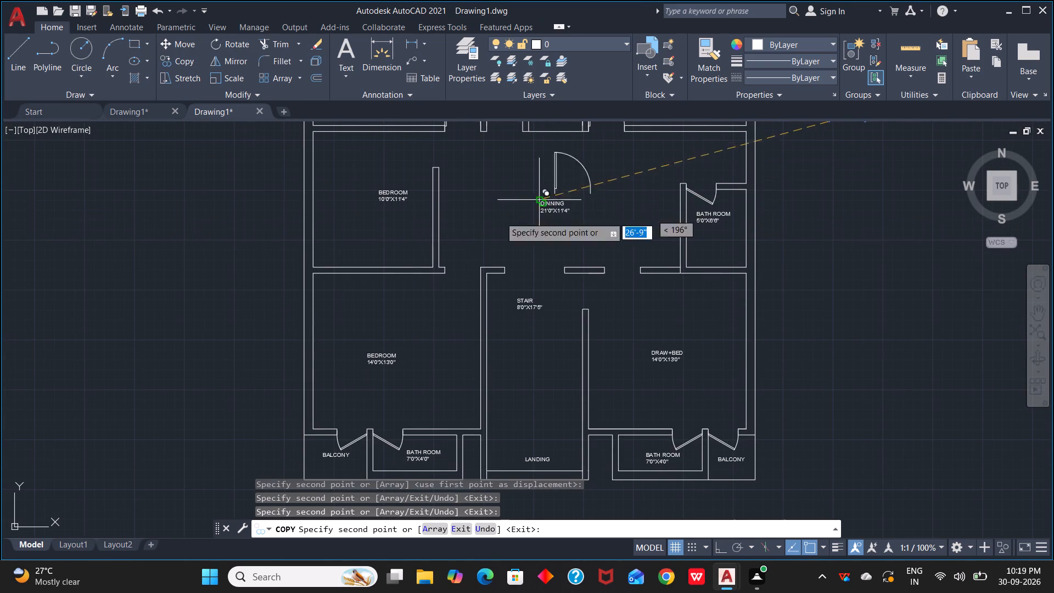
{"action": "scroll", "coordinate": [451, 269], "scroll_direction": "up", "scroll_amount": 4}
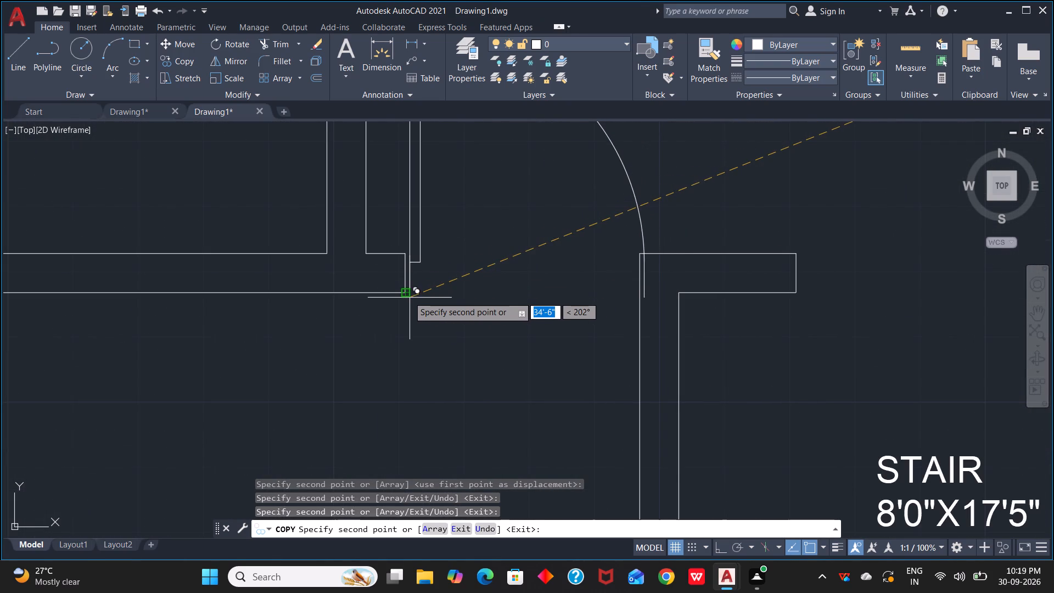
{"action": "left_click", "coordinate": [407, 293]}
Place the last copy of the 3' door in the DRAW+BED doorway, hinged at the short wall piece's end, and finish copying.
{"action": "scroll", "coordinate": [699, 335], "scroll_direction": "down", "scroll_amount": 3}
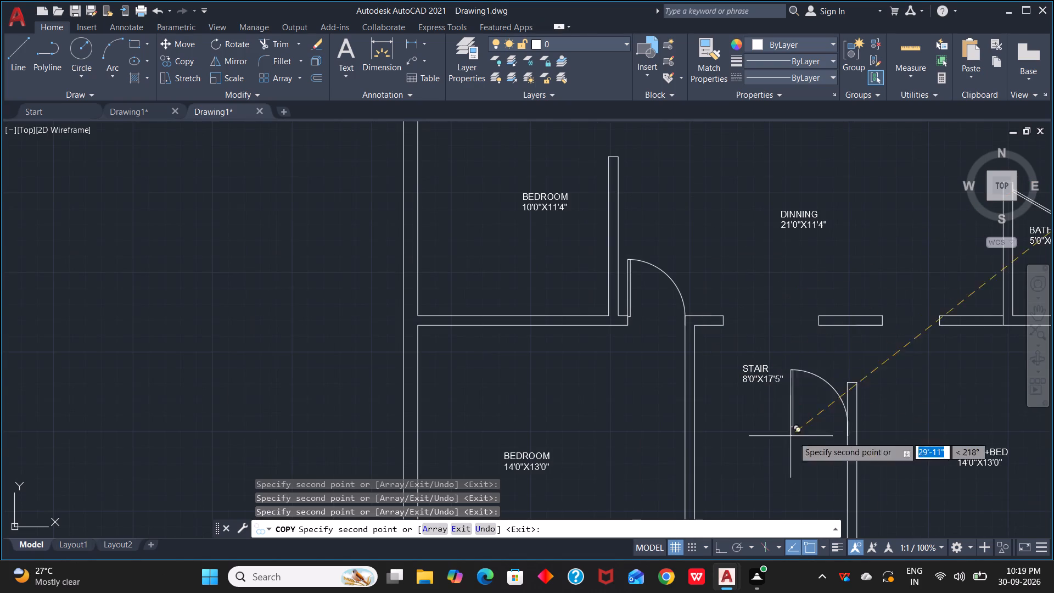
{"action": "scroll", "coordinate": [893, 330], "scroll_direction": "up", "scroll_amount": 3}
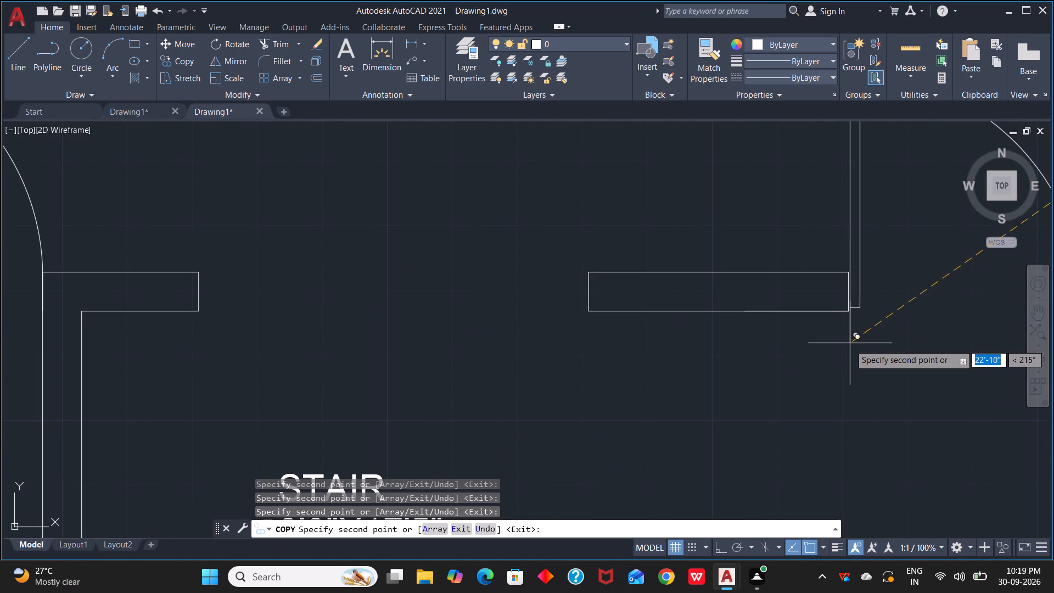
{"action": "left_click", "coordinate": [847, 312]}
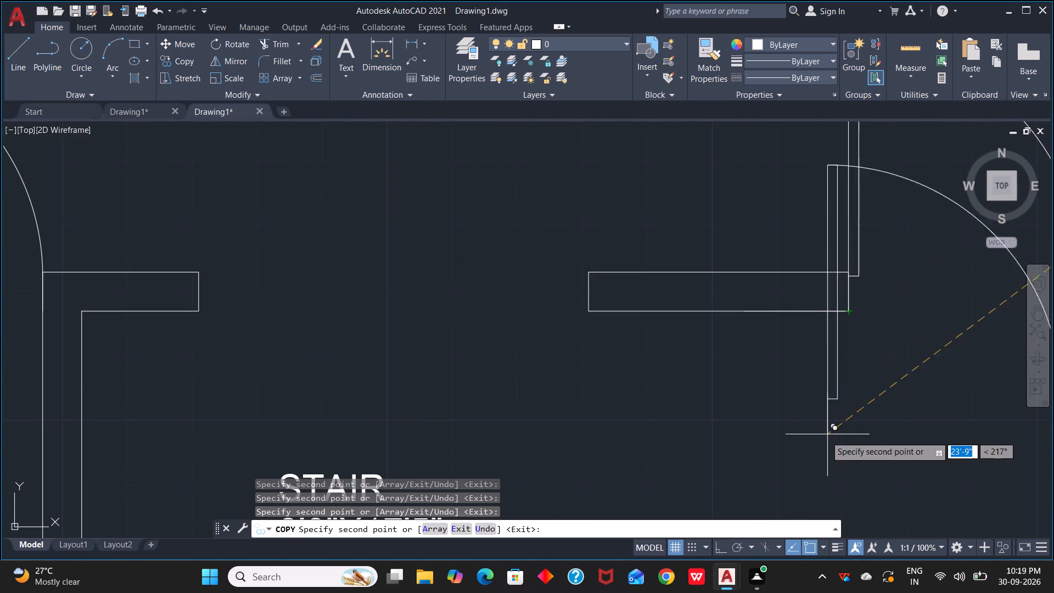
{"action": "scroll", "coordinate": [786, 539], "scroll_direction": "down", "scroll_amount": 3}
{"action": "scroll", "coordinate": [728, 411], "scroll_direction": "down", "scroll_amount": 3}
{"action": "middle_click_drag", "start_coordinate": [729, 425], "coordinate": [750, 371]}
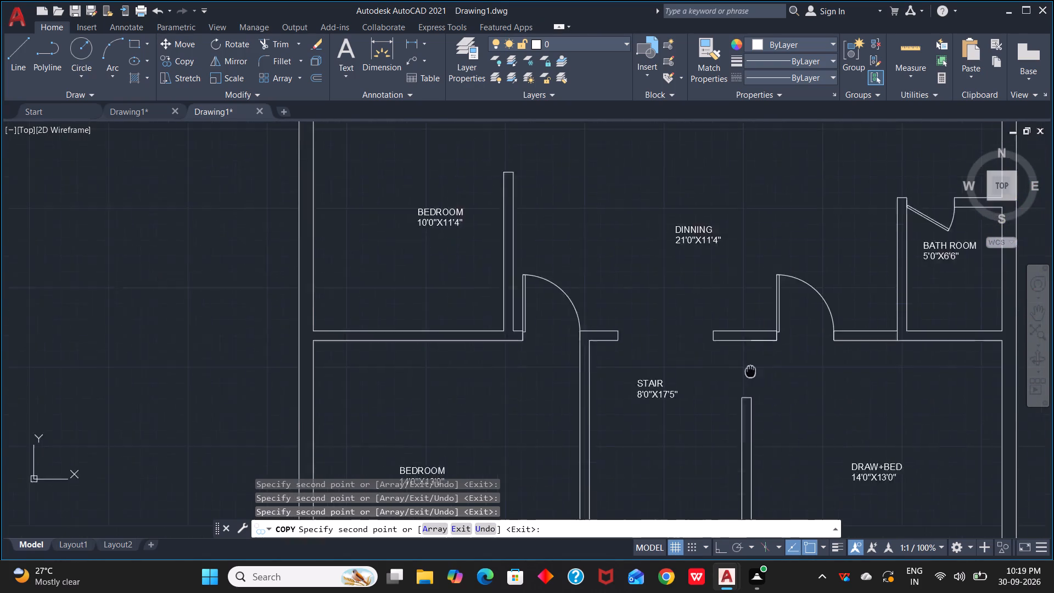
{"action": "middle_click_drag", "start_coordinate": [750, 371], "coordinate": [662, 414]}
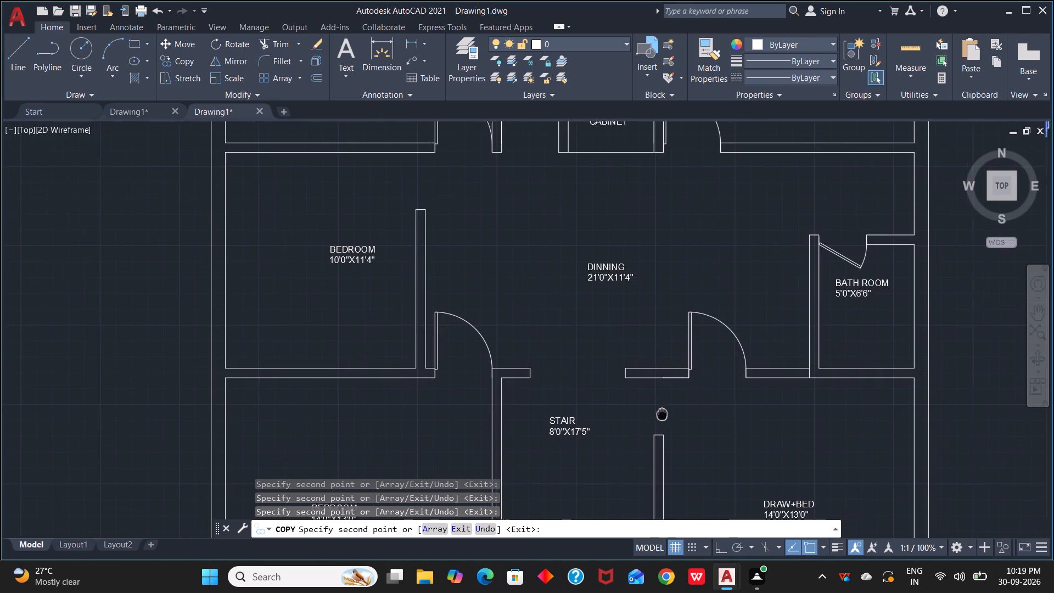
{"action": "middle_click_drag", "start_coordinate": [662, 414], "coordinate": [832, 360]}
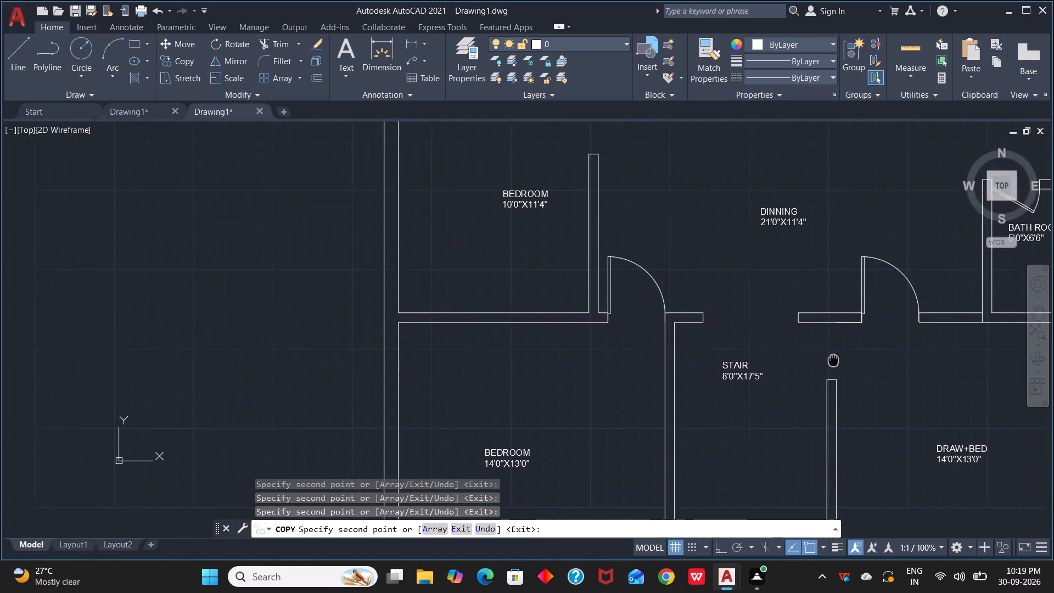
{"action": "middle_click_drag", "start_coordinate": [832, 360], "coordinate": [763, 405]}
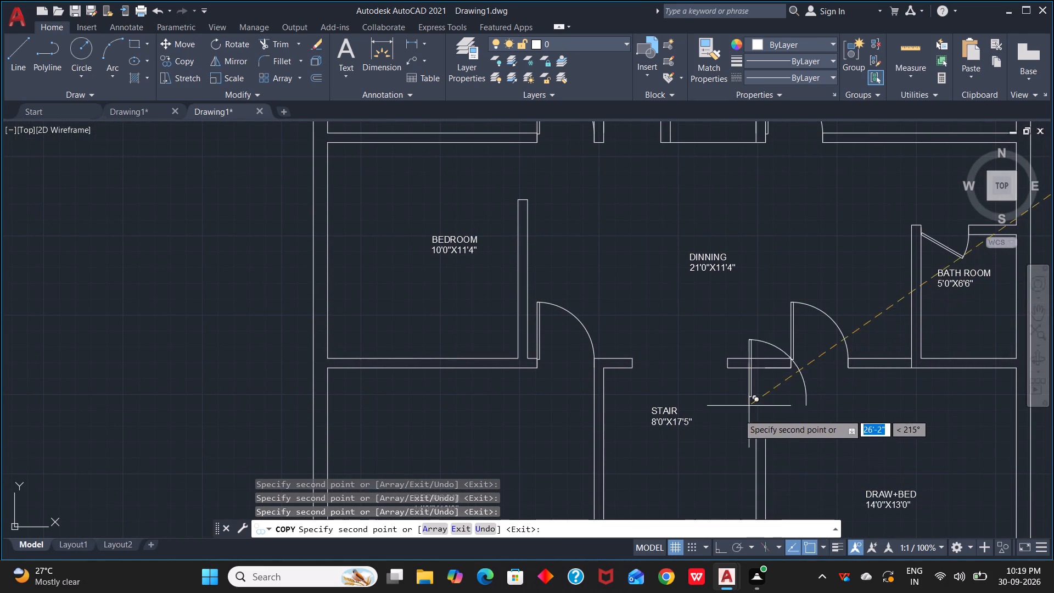
{"action": "scroll", "coordinate": [754, 416], "scroll_direction": "up", "scroll_amount": 3}
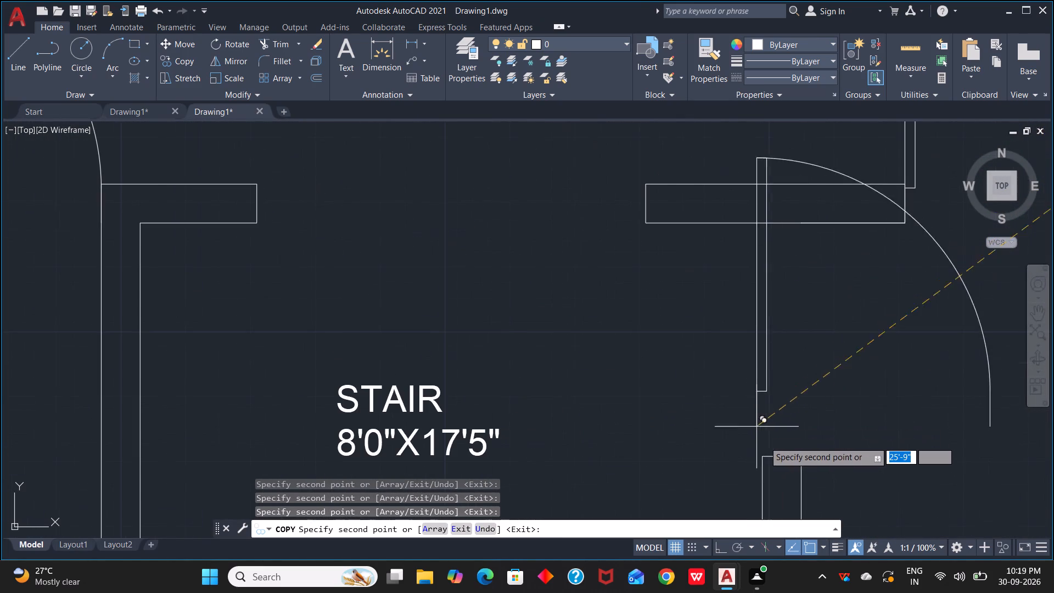
{"action": "scroll", "coordinate": [633, 447], "scroll_direction": "down", "scroll_amount": 3}
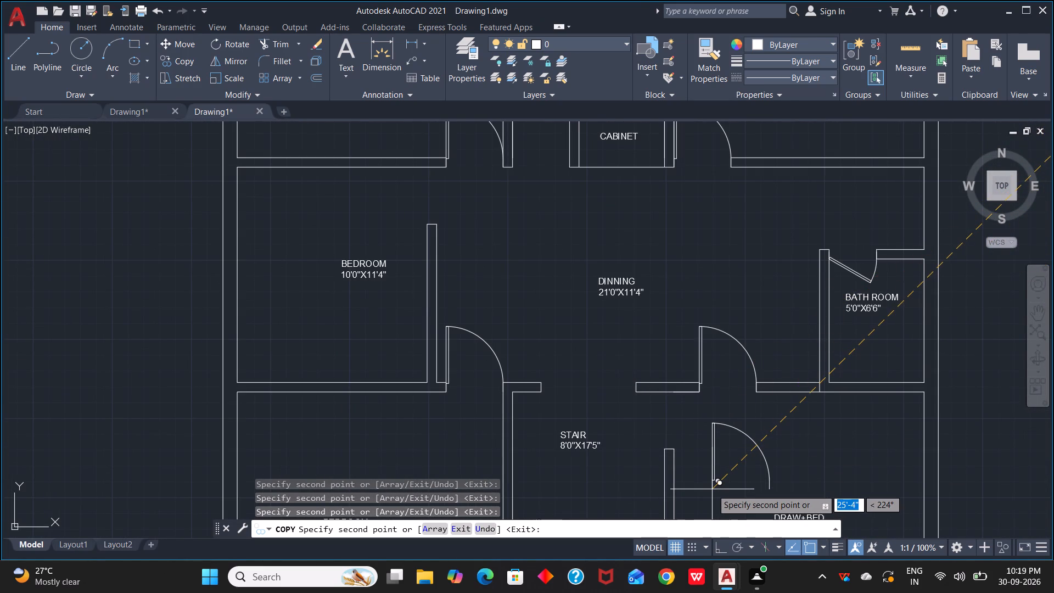
{"action": "key", "text": "Escape"}
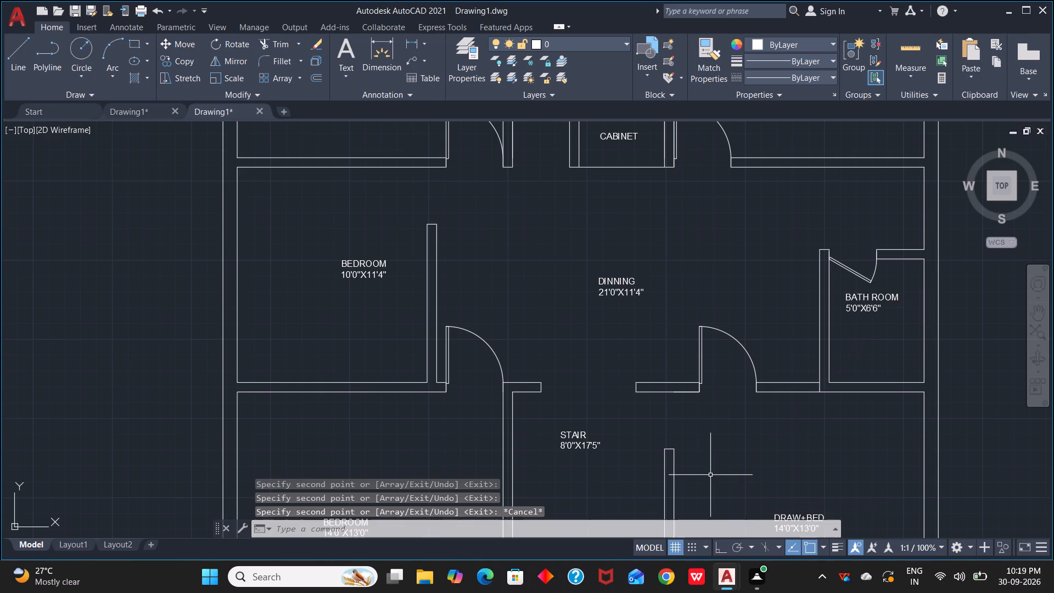
Mirror the kitchen door about a vertical line through the cabinet's upper-left corner with Ortho on, keeping the source door.
{"action": "scroll", "coordinate": [648, 318], "scroll_direction": "down", "scroll_amount": 2}
{"action": "middle_click_drag", "start_coordinate": [596, 292], "coordinate": [596, 311]}
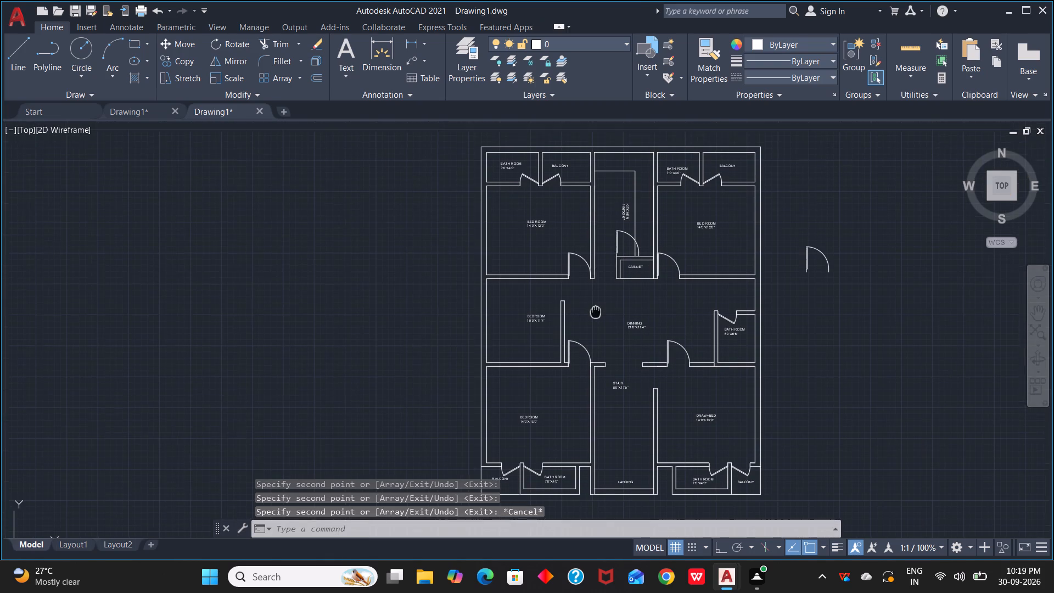
{"action": "middle_click_drag", "start_coordinate": [596, 311], "coordinate": [602, 325]}
{"action": "left_click", "coordinate": [623, 265]}
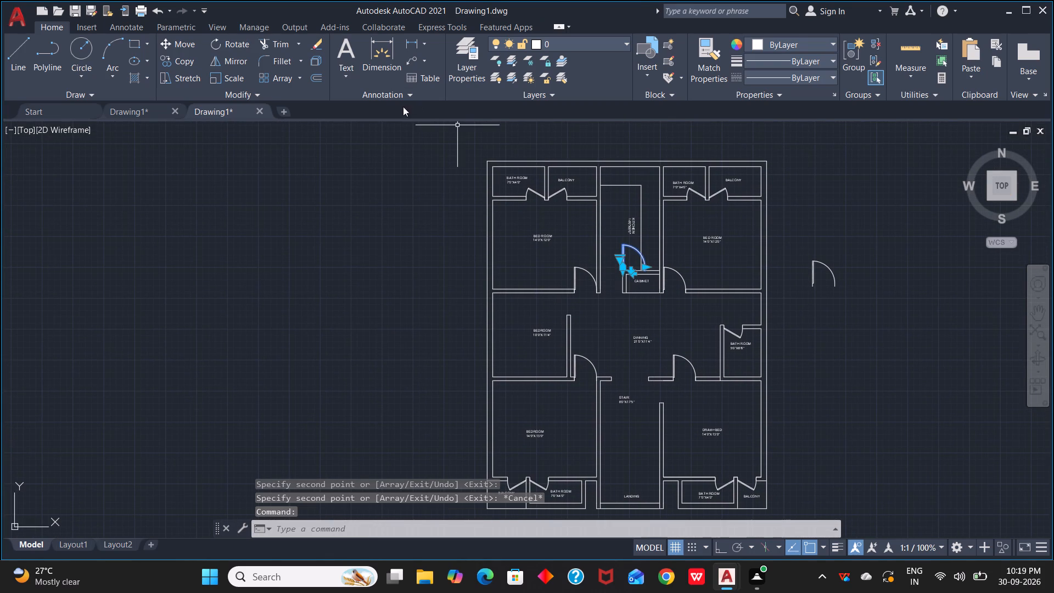
{"action": "left_click", "coordinate": [232, 66]}
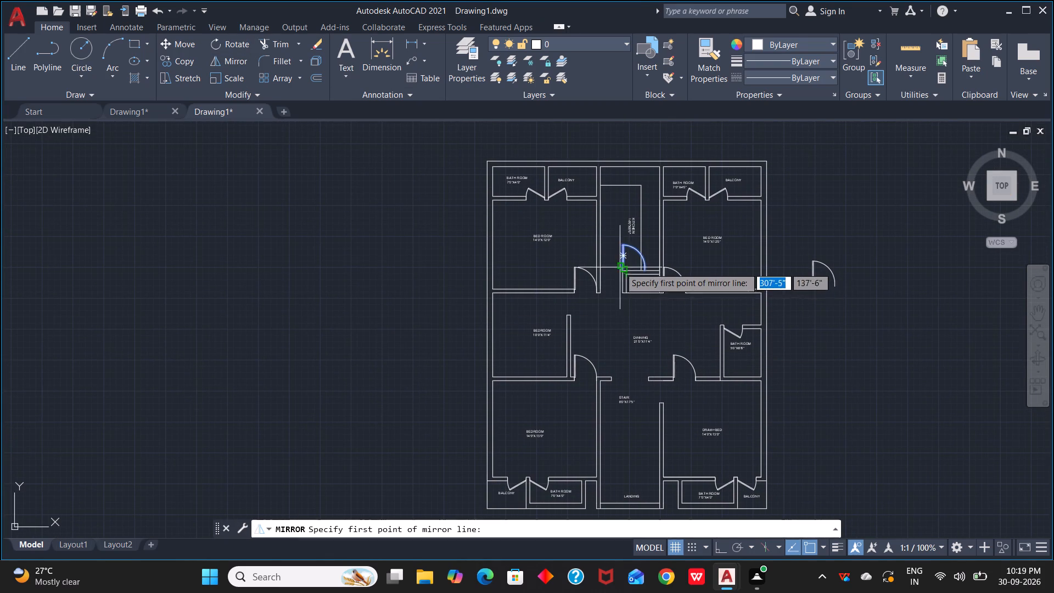
{"action": "scroll", "coordinate": [620, 267], "scroll_direction": "up", "scroll_amount": 5}
{"action": "left_click", "coordinate": [657, 292]}
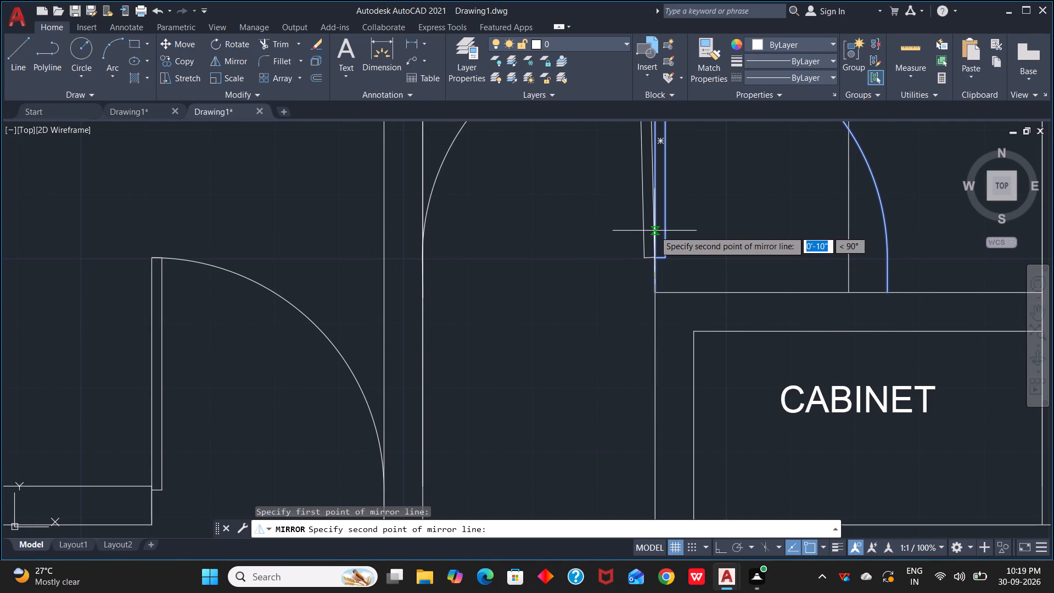
{"action": "key", "text": "F8"}
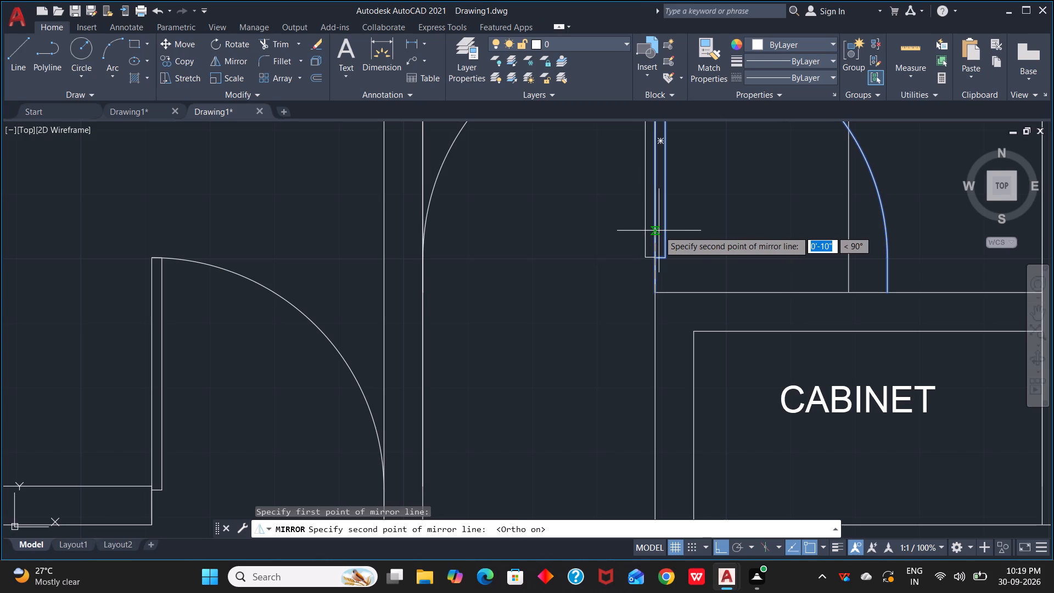
{"action": "left_click", "coordinate": [659, 231]}
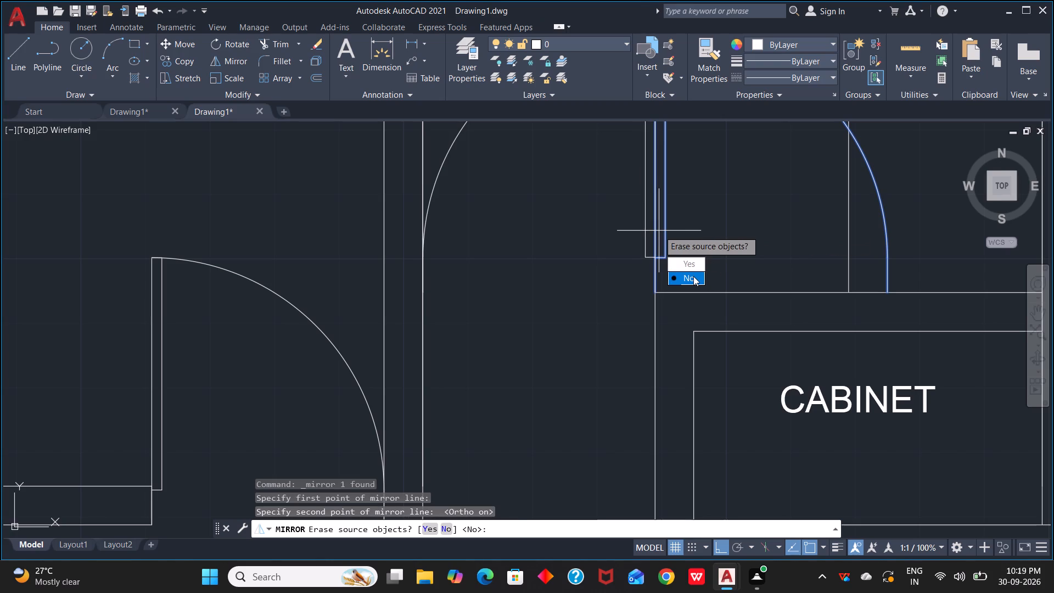
{"action": "left_click_drag", "start_coordinate": [693, 276], "coordinate": [659, 231]}
Delete the original kitchen door that overlaps the cabinet side, keeping its mirrored copy in the opening.
{"action": "scroll", "coordinate": [695, 217], "scroll_direction": "down", "scroll_amount": 2}
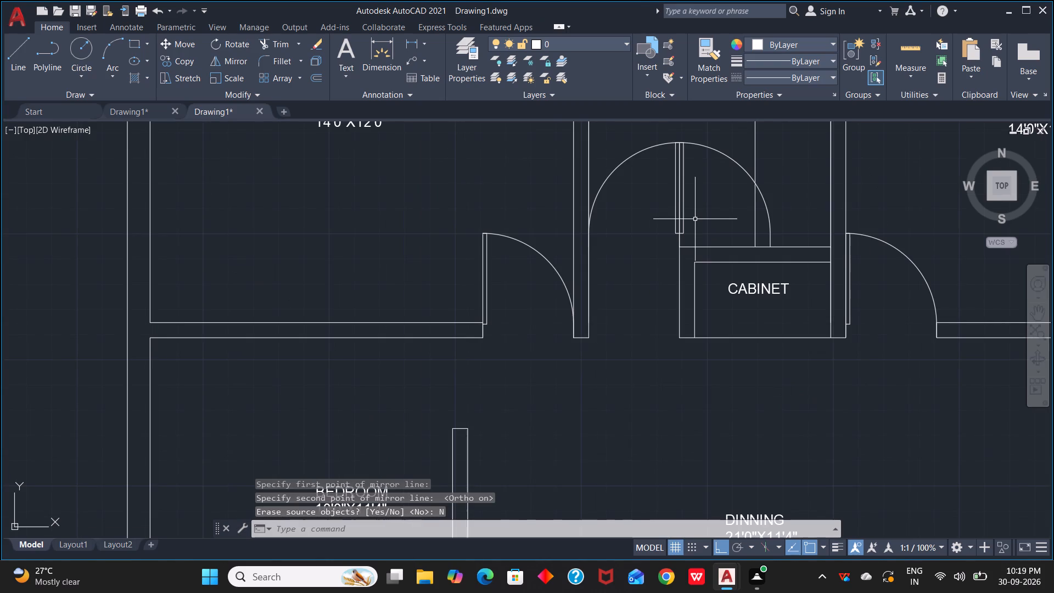
{"action": "left_click", "coordinate": [660, 146]}
{"action": "left_click", "coordinate": [710, 149]}
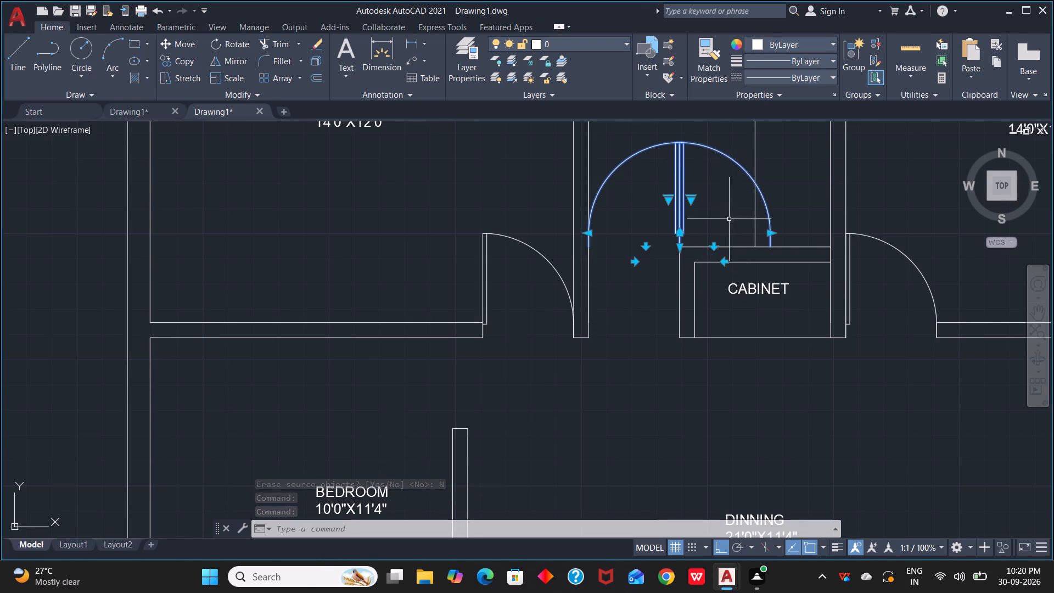
{"action": "left_click", "coordinate": [735, 162]}
{"action": "key", "text": "Escape"}
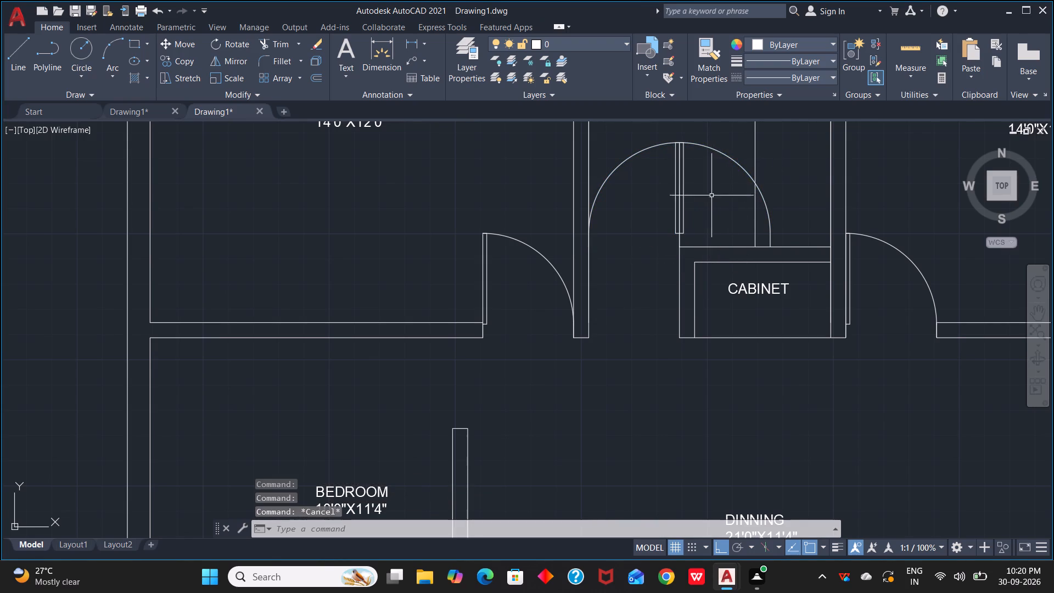
{"action": "left_click", "coordinate": [721, 152]}
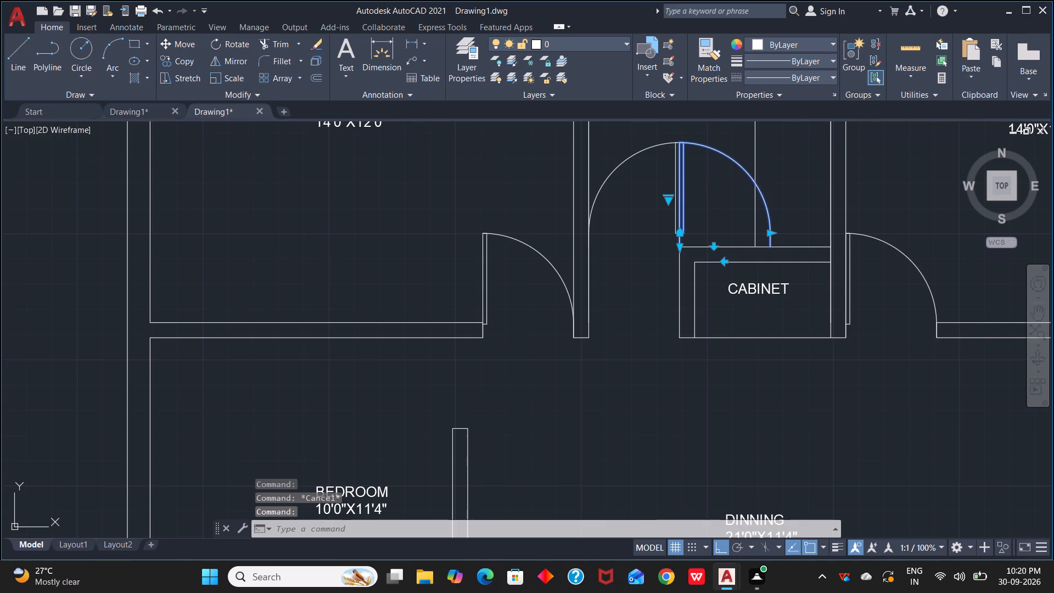
{"action": "key", "text": "Delete"}
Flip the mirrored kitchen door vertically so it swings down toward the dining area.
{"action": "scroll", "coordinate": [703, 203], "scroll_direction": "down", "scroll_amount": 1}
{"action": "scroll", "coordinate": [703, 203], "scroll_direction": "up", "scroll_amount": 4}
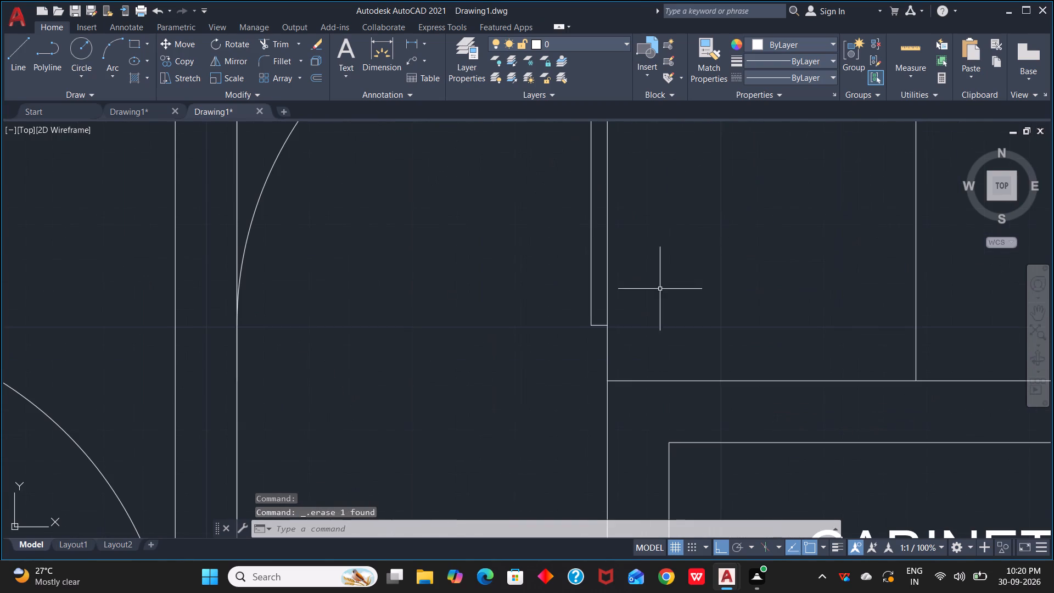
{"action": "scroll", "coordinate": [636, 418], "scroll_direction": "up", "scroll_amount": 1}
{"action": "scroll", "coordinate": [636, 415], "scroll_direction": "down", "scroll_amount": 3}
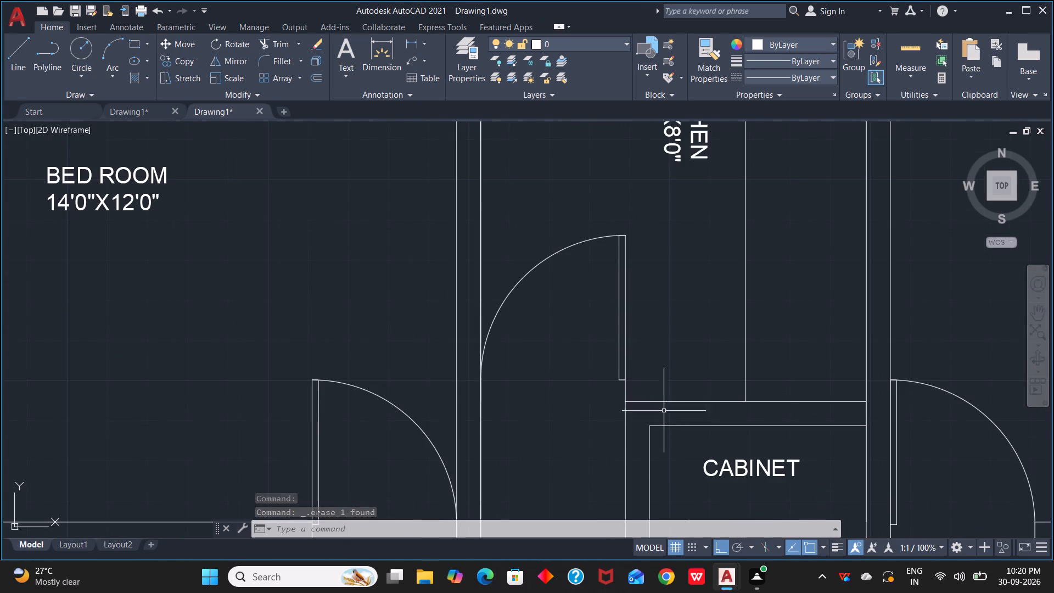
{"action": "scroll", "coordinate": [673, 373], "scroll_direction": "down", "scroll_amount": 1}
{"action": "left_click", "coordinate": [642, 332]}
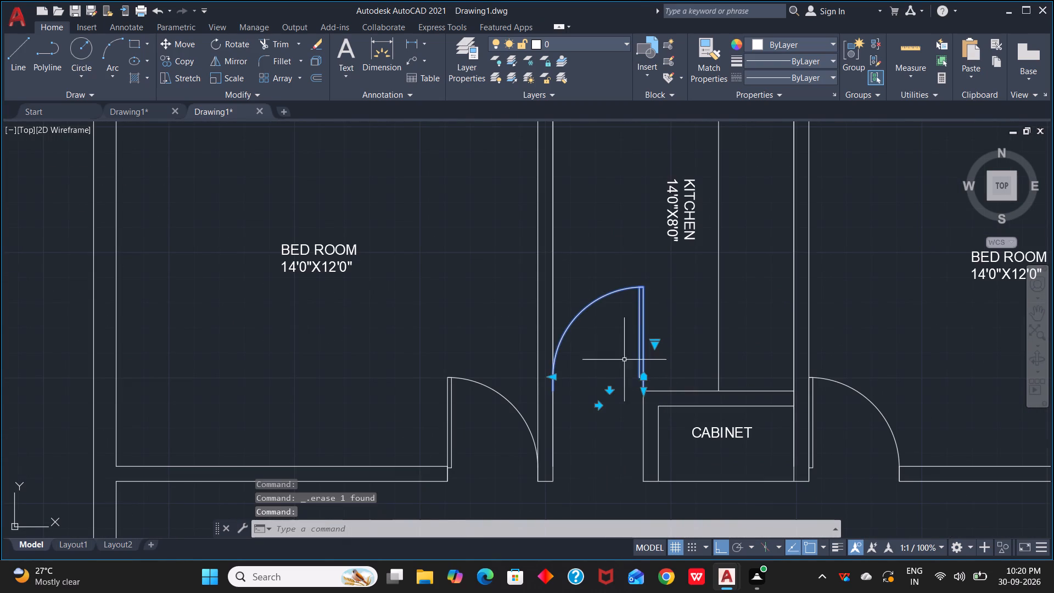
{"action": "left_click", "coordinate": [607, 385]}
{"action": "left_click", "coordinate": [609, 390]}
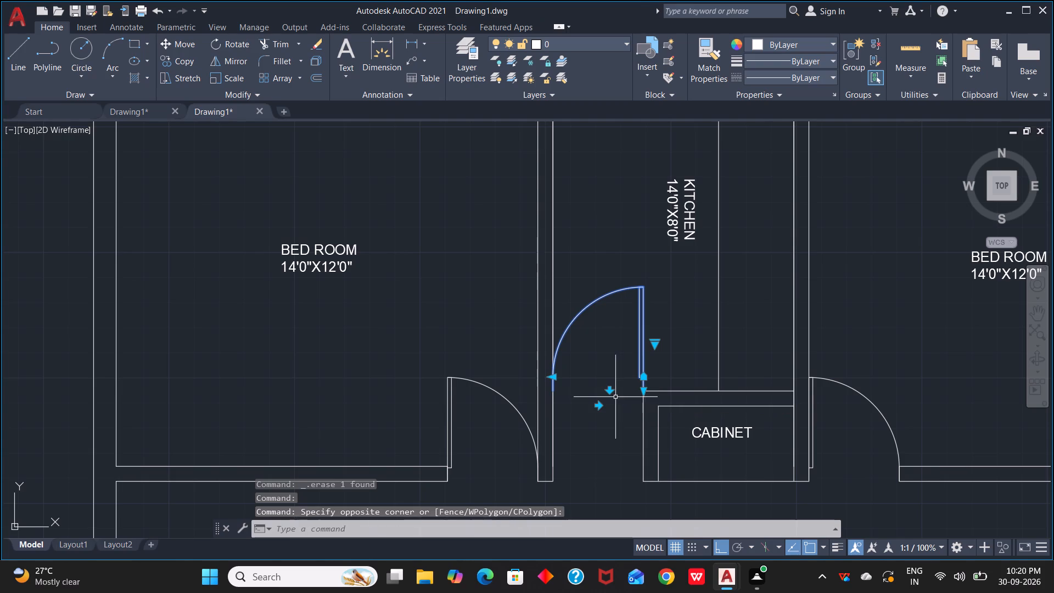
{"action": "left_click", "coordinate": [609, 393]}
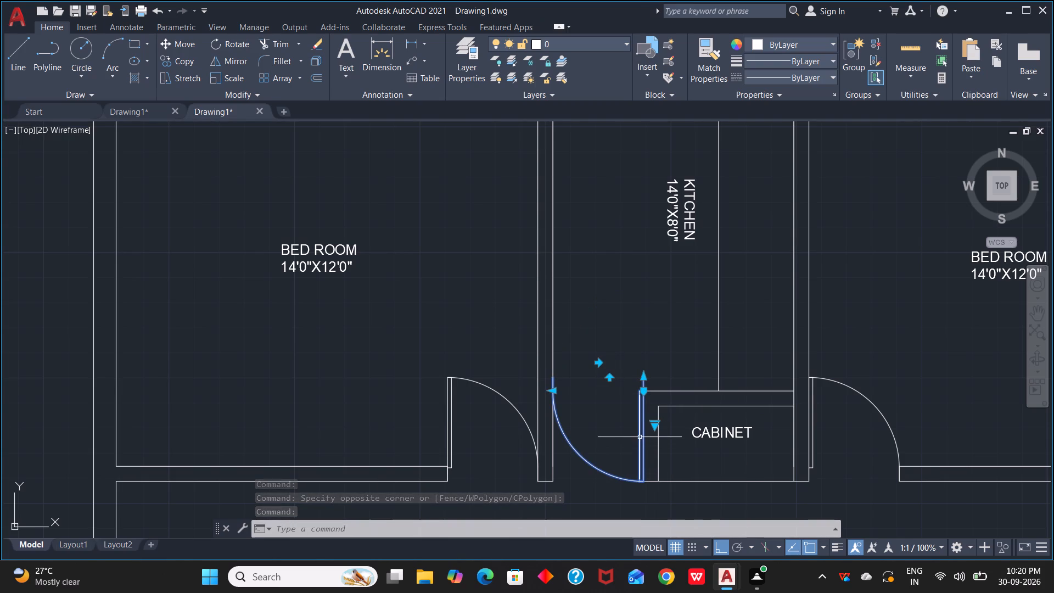
Flip the upper-left bedroom's door horizontally so it hinges at the wall beside the kitchen.
{"action": "left_click", "coordinate": [450, 434]}
{"action": "left_click", "coordinate": [492, 496]}
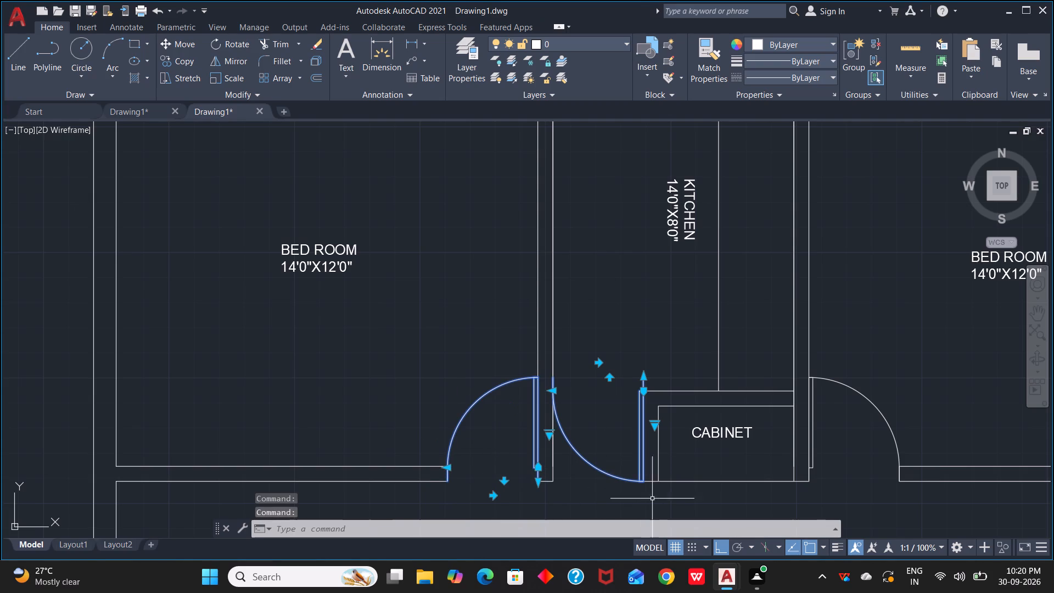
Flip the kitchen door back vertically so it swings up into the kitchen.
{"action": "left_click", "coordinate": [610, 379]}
Flip the kitchen door horizontally so it hinges on the bedroom-side wall instead of the cabinet side.
{"action": "scroll", "coordinate": [738, 422], "scroll_direction": "down", "scroll_amount": 1}
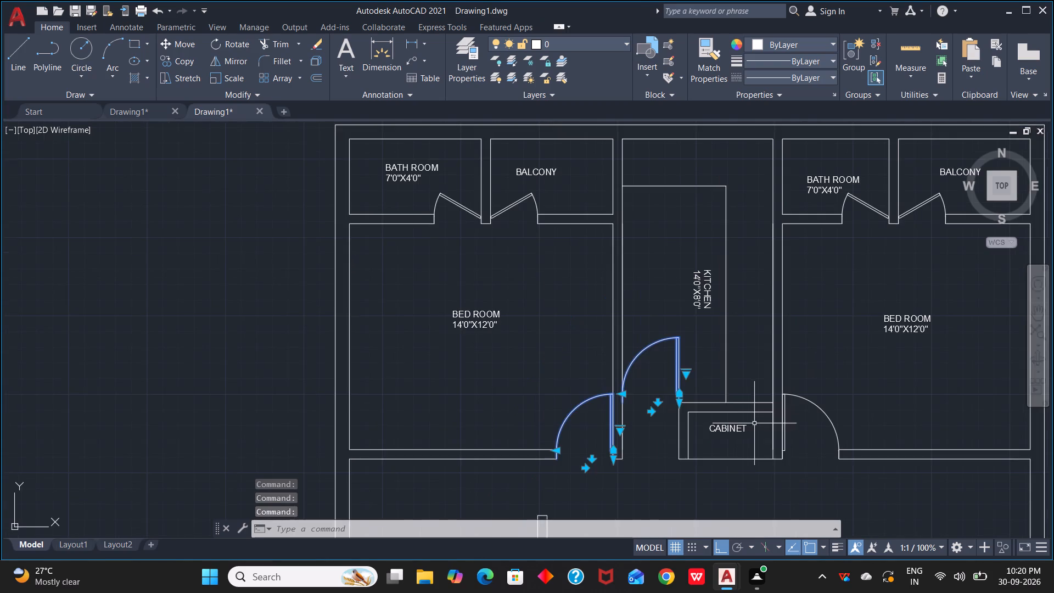
{"action": "middle_click_drag", "start_coordinate": [755, 423], "coordinate": [578, 426]}
{"action": "scroll", "coordinate": [663, 420], "scroll_direction": "down", "scroll_amount": 1}
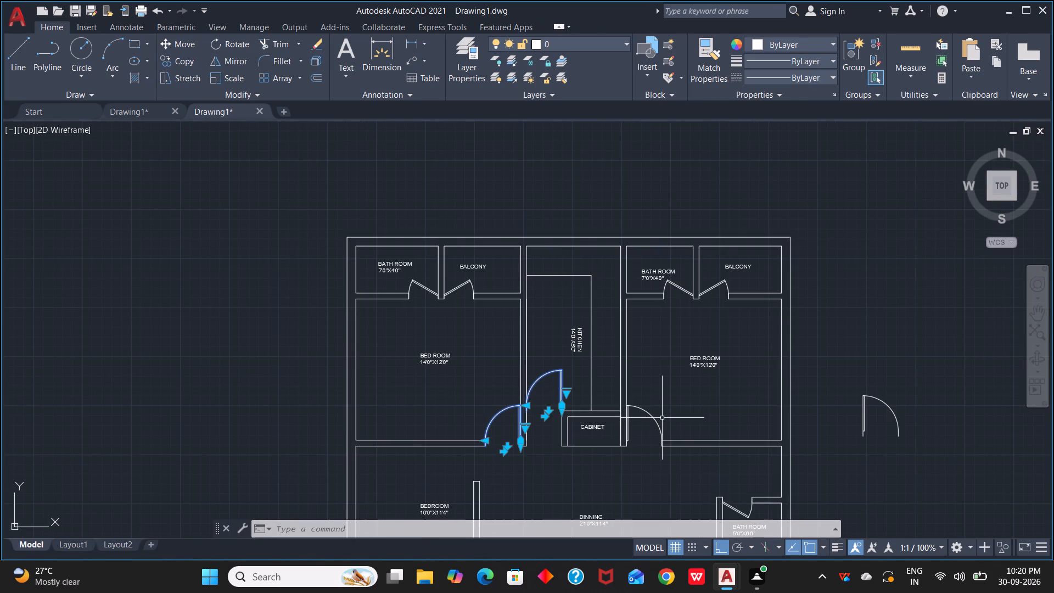
{"action": "scroll", "coordinate": [518, 432], "scroll_direction": "up", "scroll_amount": 3}
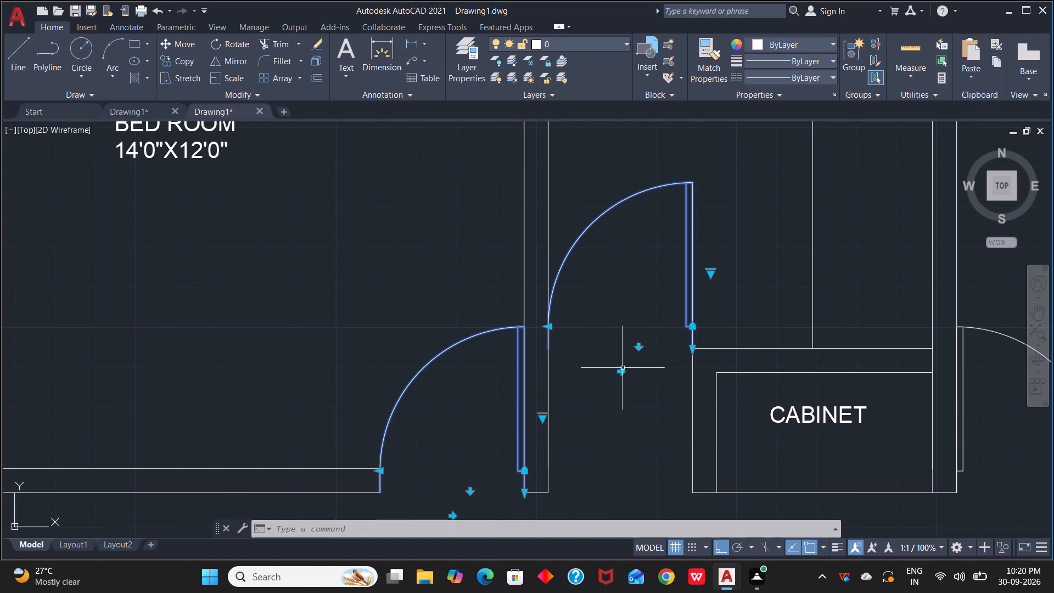
{"action": "left_click", "coordinate": [620, 373]}
{"action": "scroll", "coordinate": [695, 357], "scroll_direction": "down", "scroll_amount": 1}
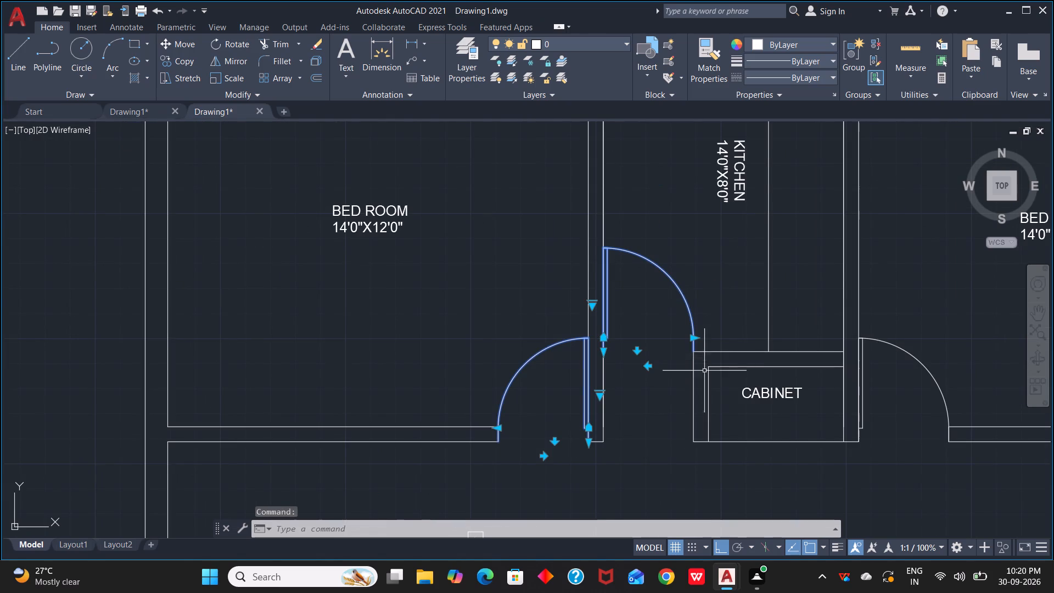
{"action": "scroll", "coordinate": [693, 405], "scroll_direction": "down", "scroll_amount": 1}
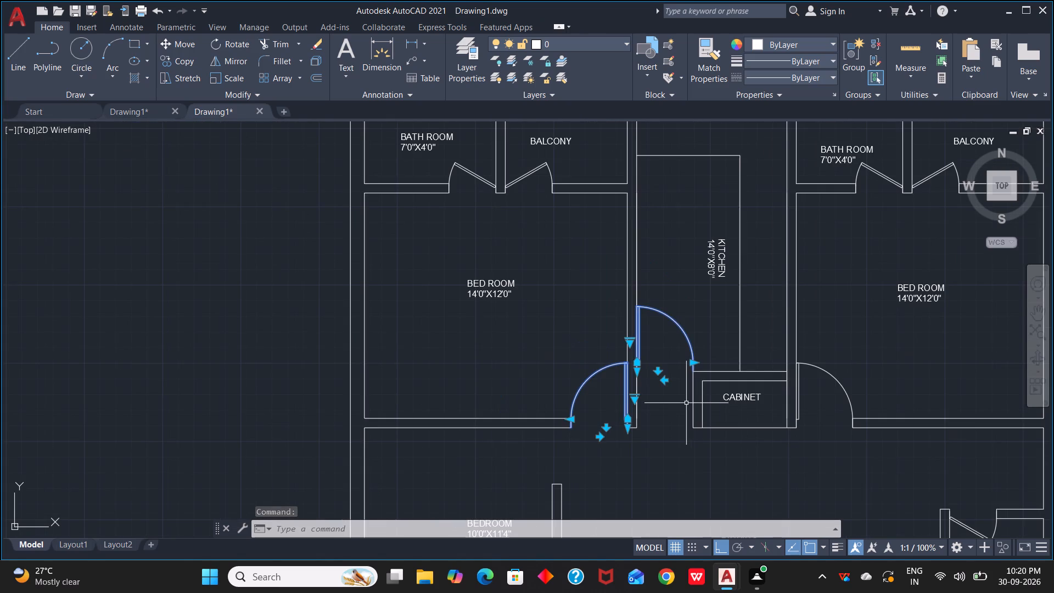
{"action": "scroll", "coordinate": [740, 435], "scroll_direction": "down", "scroll_amount": 2}
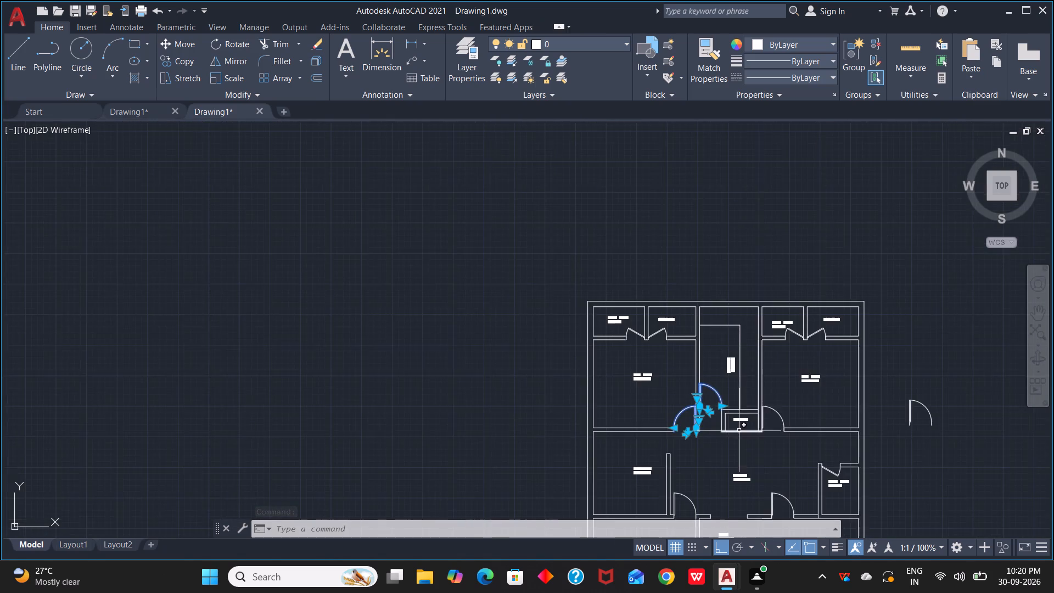
Flip the lower-left 14'0"X13'0" bedroom's door vertically and horizontally so it swings down into the bedroom from the stair-side wall.
{"action": "middle_click_drag", "start_coordinate": [739, 430], "coordinate": [745, 241]}
{"action": "scroll", "coordinate": [745, 244], "scroll_direction": "up", "scroll_amount": 1}
{"action": "scroll", "coordinate": [677, 293], "scroll_direction": "up", "scroll_amount": 1}
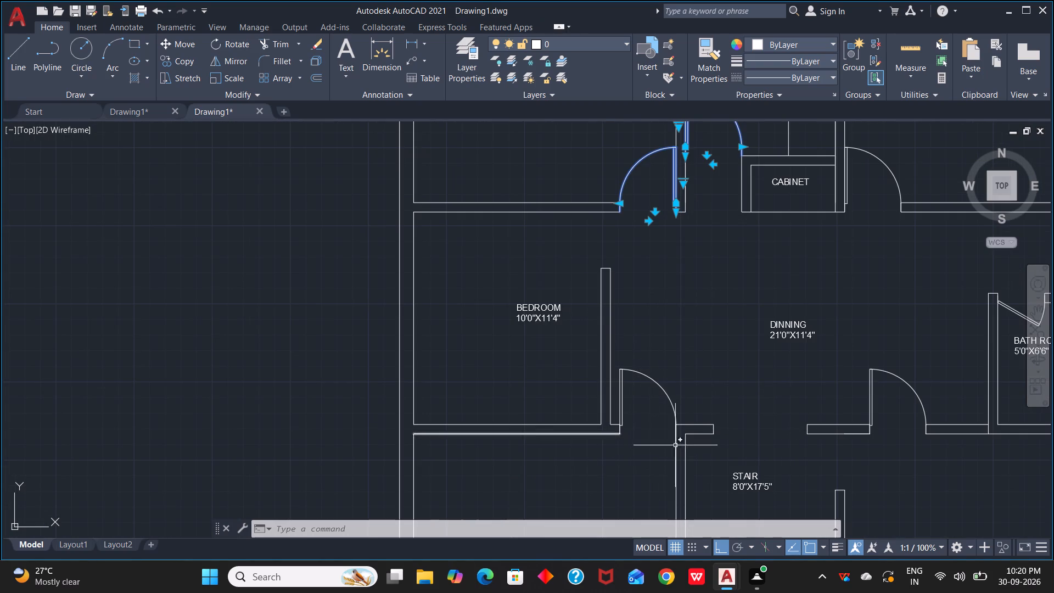
{"action": "left_click", "coordinate": [658, 383]}
{"action": "left_click", "coordinate": [641, 435]}
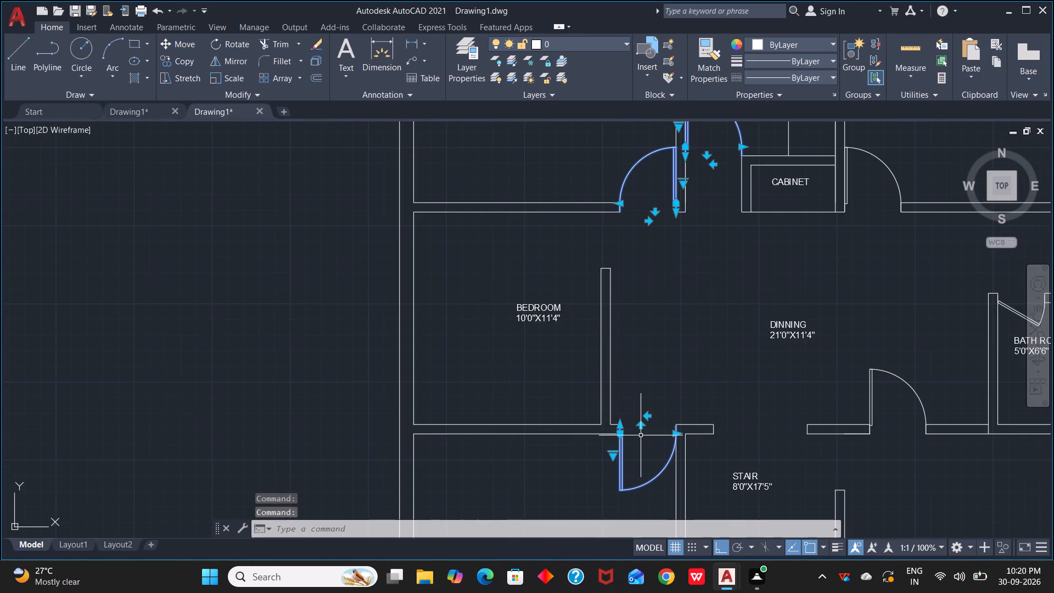
{"action": "left_click", "coordinate": [649, 415]}
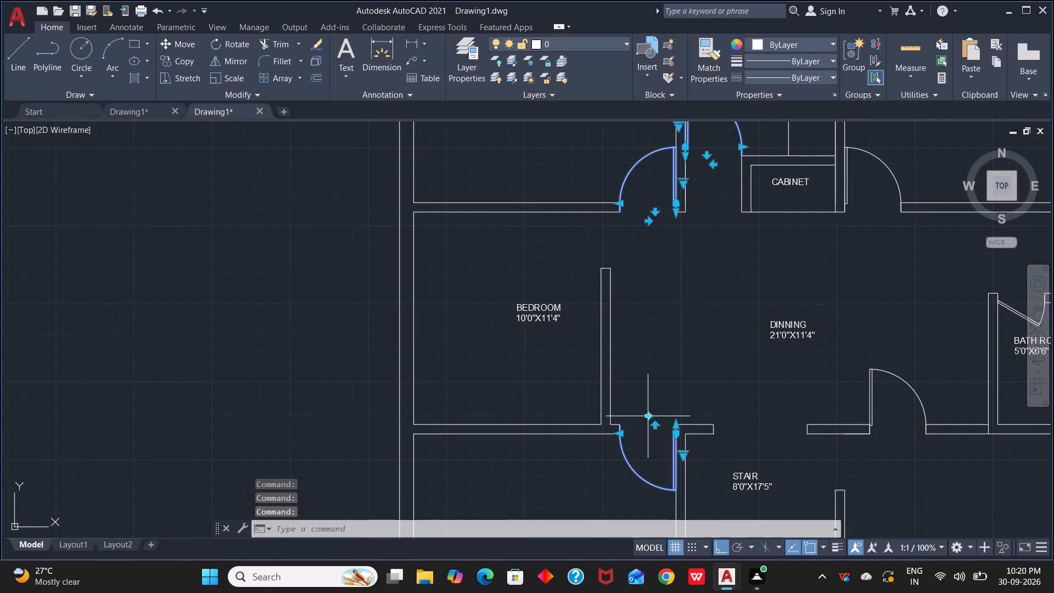
Set the lower-left bedroom, kitchen and upper-left bedroom doors to Open 30º.
{"action": "left_click", "coordinate": [682, 456]}
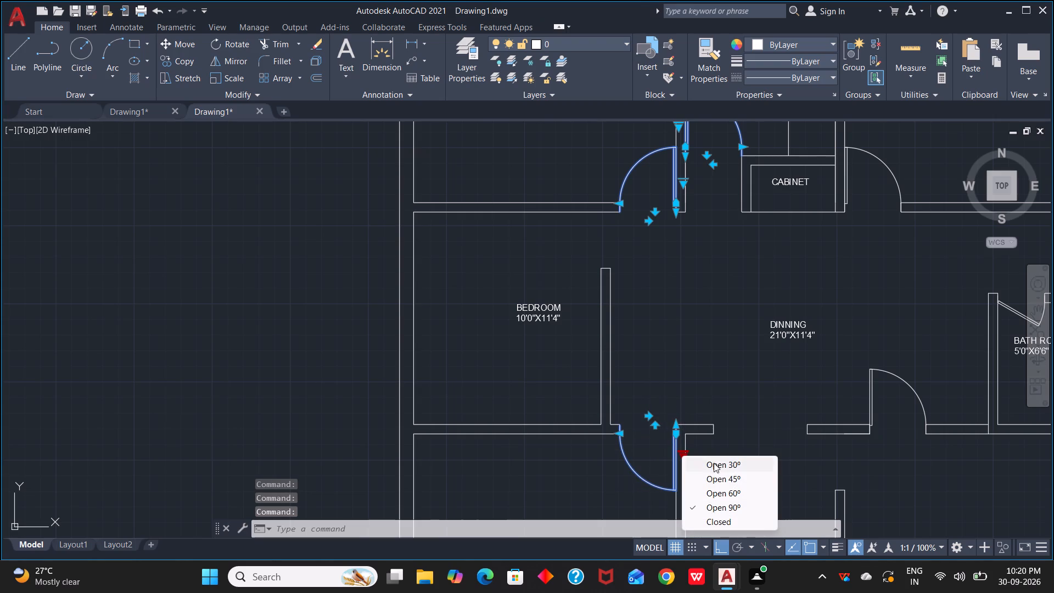
{"action": "left_click", "coordinate": [717, 461]}
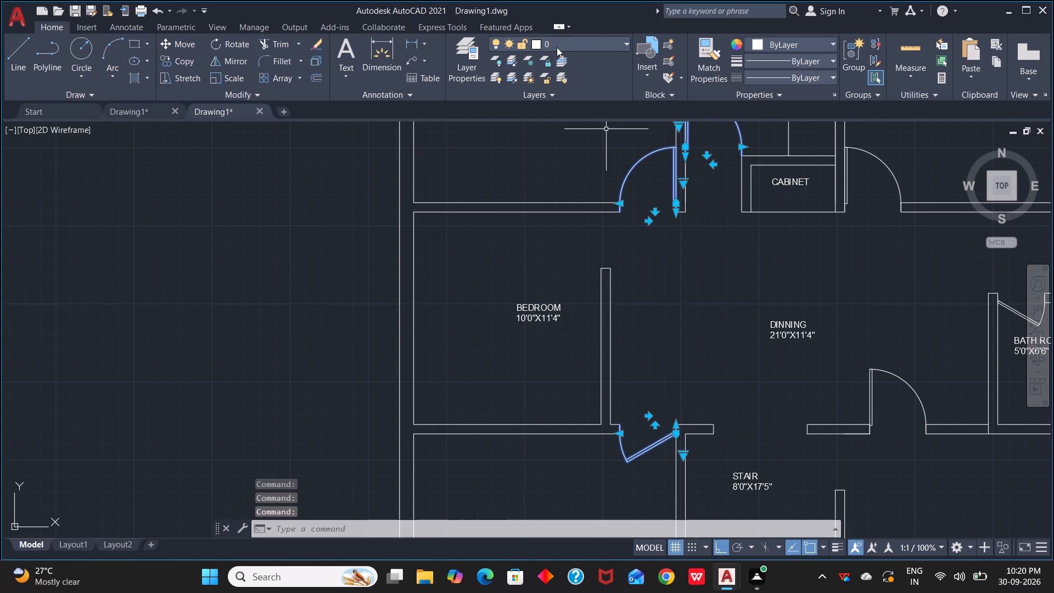
{"action": "scroll", "coordinate": [677, 183], "scroll_direction": "up", "scroll_amount": 2}
{"action": "middle_click_drag", "start_coordinate": [682, 188], "coordinate": [660, 315]}
{"action": "scroll", "coordinate": [676, 249], "scroll_direction": "down", "scroll_amount": 1}
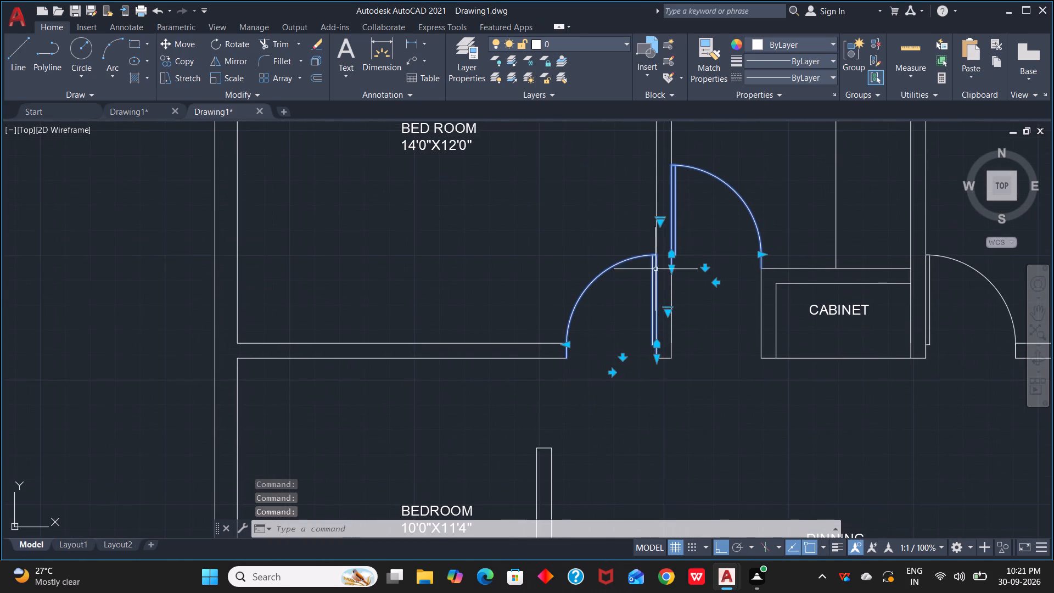
{"action": "left_click", "coordinate": [657, 228]}
{"action": "left_click", "coordinate": [661, 223]}
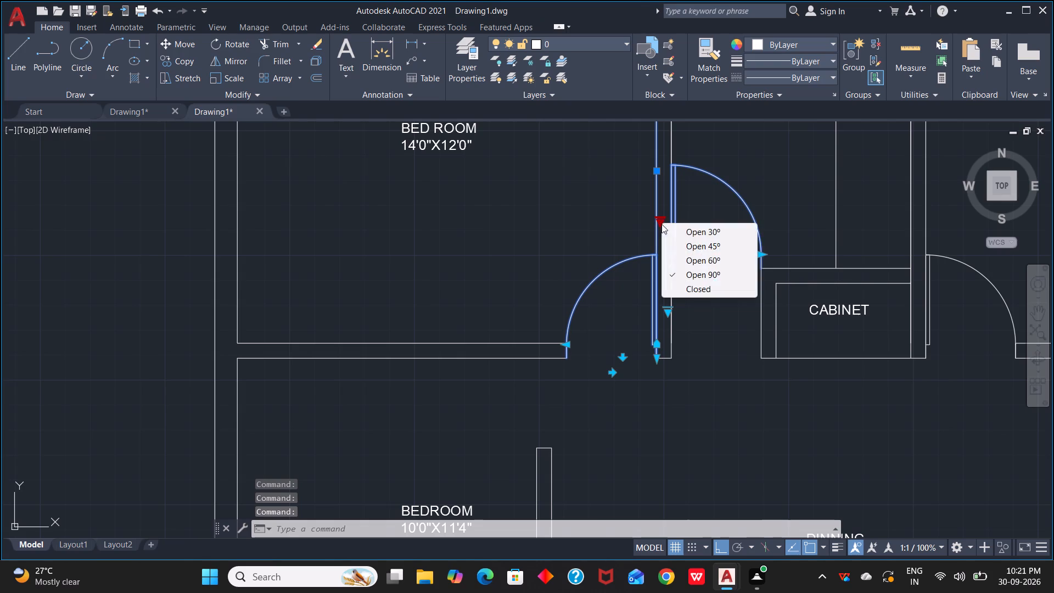
{"action": "left_click", "coordinate": [685, 234]}
{"action": "scroll", "coordinate": [661, 320], "scroll_direction": "up", "scroll_amount": 2}
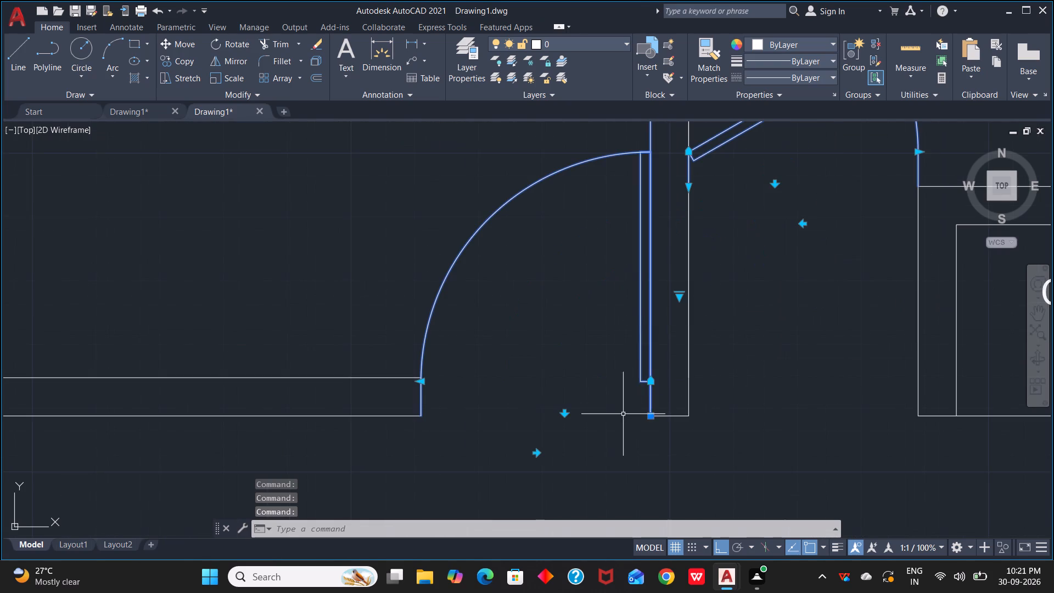
{"action": "left_click", "coordinate": [677, 295]}
{"action": "left_click", "coordinate": [707, 307]}
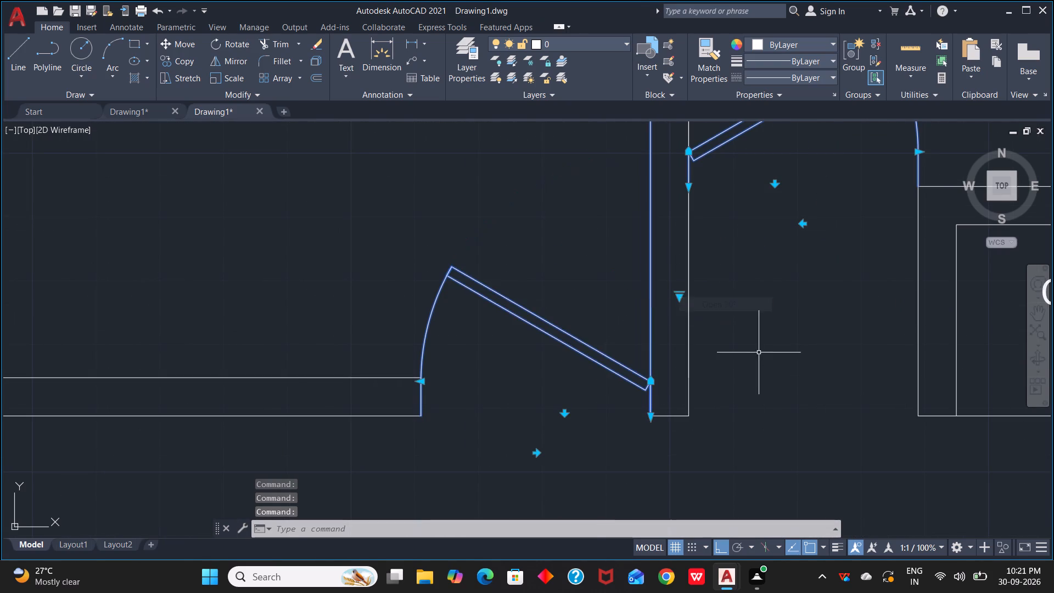
Set the upper-right bedroom's door beside the cabinet to Open 30º.
{"action": "scroll", "coordinate": [759, 353], "scroll_direction": "down", "scroll_amount": 3}
{"action": "scroll", "coordinate": [800, 408], "scroll_direction": "down", "scroll_amount": 1}
{"action": "middle_click_drag", "start_coordinate": [798, 424], "coordinate": [611, 422]}
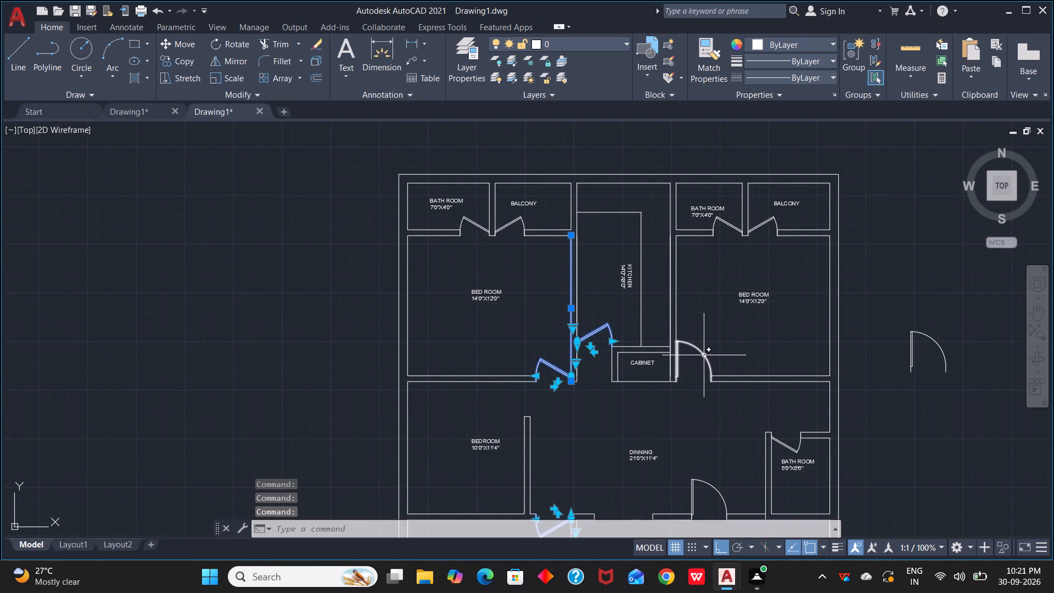
{"action": "left_click", "coordinate": [704, 355]}
{"action": "scroll", "coordinate": [682, 381], "scroll_direction": "up", "scroll_amount": 3}
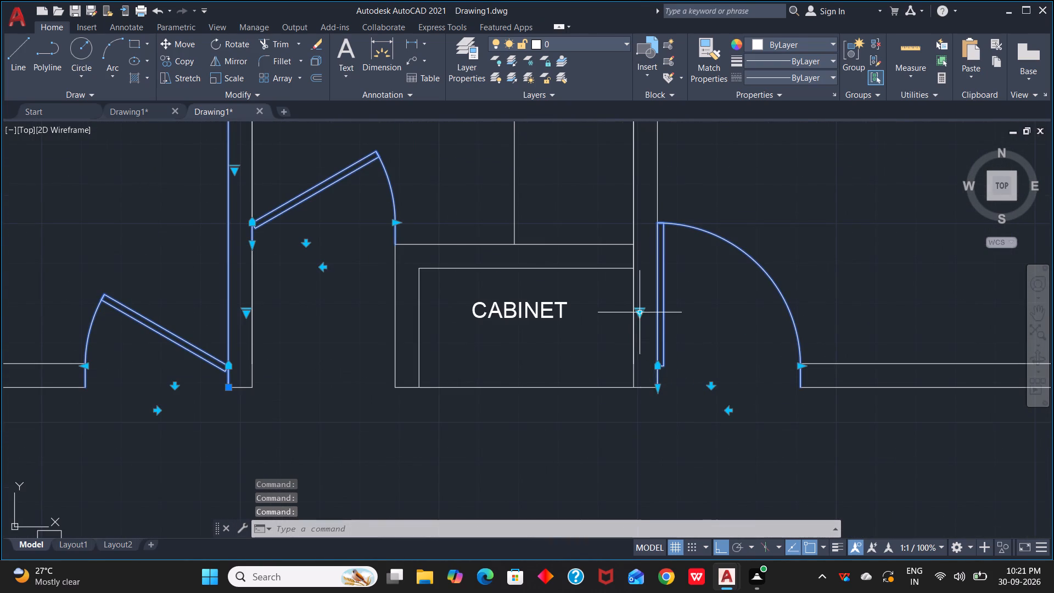
{"action": "left_click", "coordinate": [640, 314]}
{"action": "left_click", "coordinate": [700, 316]}
Flip the DRAW+BED room's door vertically so it swings down into the room.
{"action": "scroll", "coordinate": [823, 283], "scroll_direction": "down", "scroll_amount": 3}
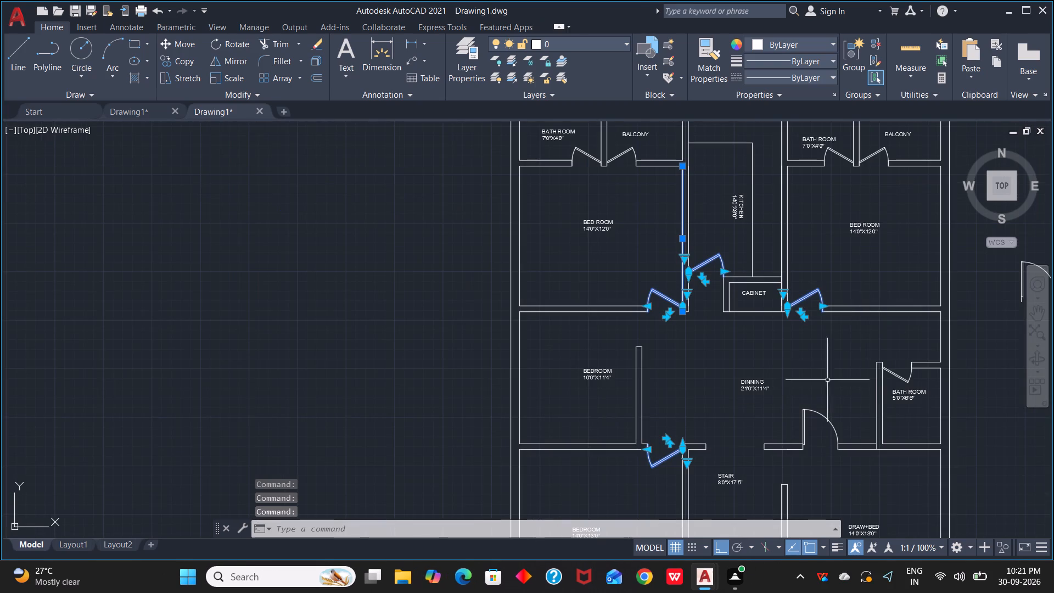
{"action": "middle_click_drag", "start_coordinate": [832, 377], "coordinate": [793, 296]}
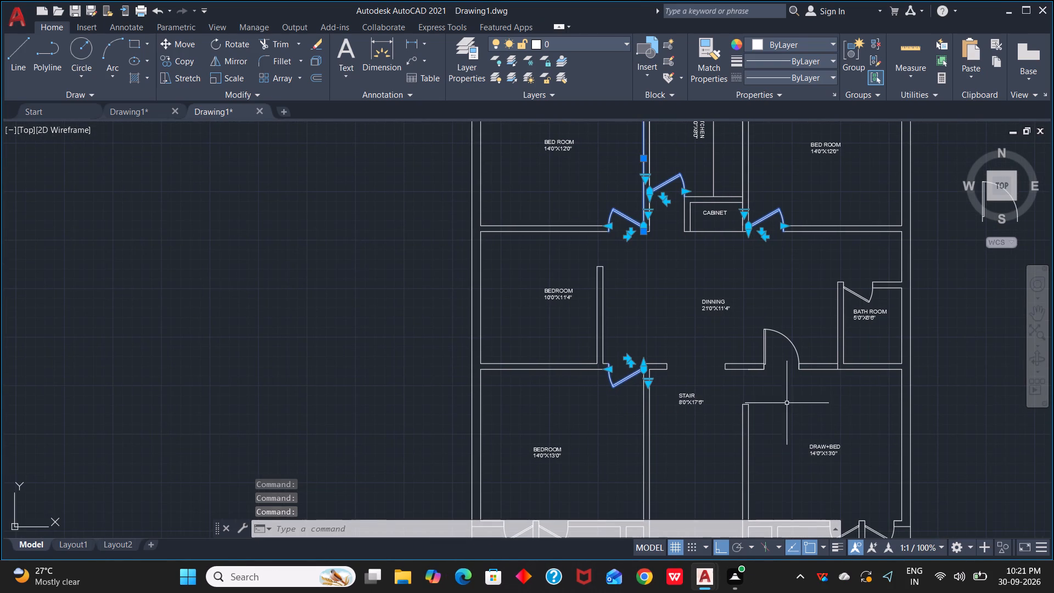
{"action": "left_click", "coordinate": [766, 345]}
{"action": "left_click", "coordinate": [778, 366]}
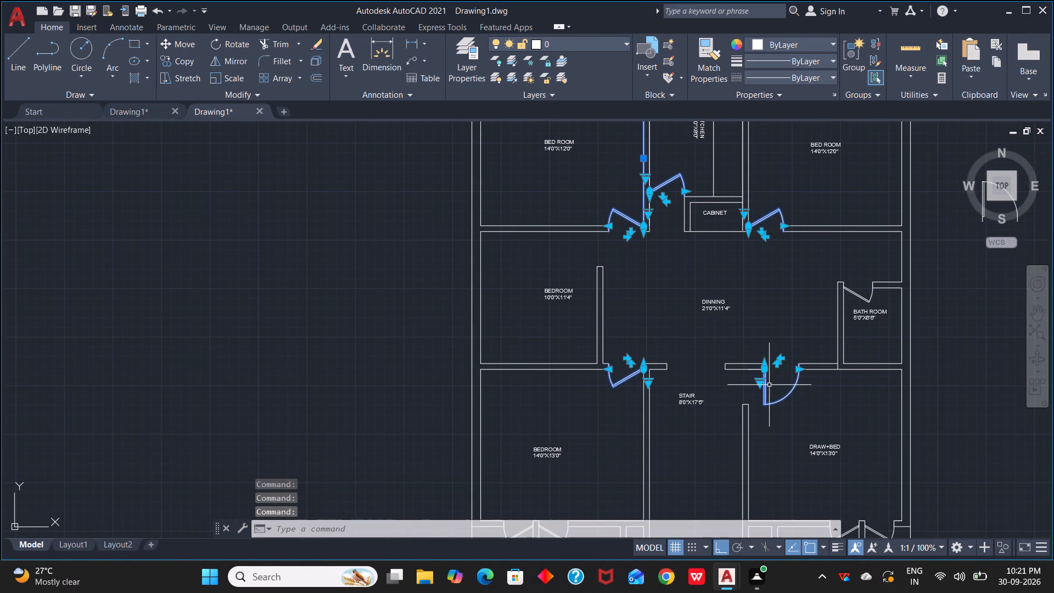
Set the DRAW+BED room's door to Open 30º and clear the selection.
{"action": "scroll", "coordinate": [770, 384], "scroll_direction": "up", "scroll_amount": 3}
{"action": "left_click", "coordinate": [727, 379]}
{"action": "left_click", "coordinate": [773, 388]}
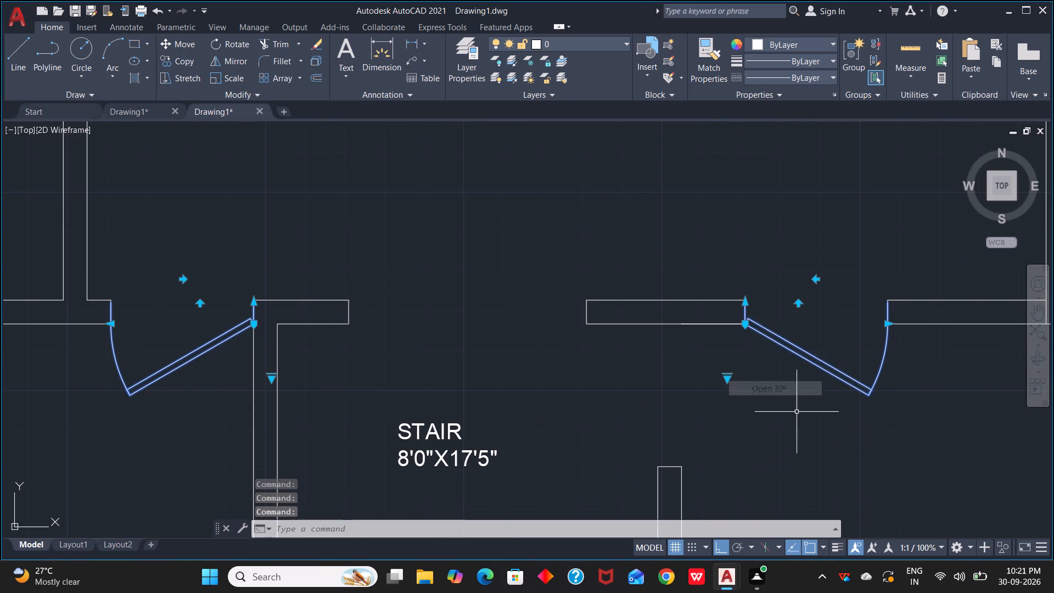
{"action": "scroll", "coordinate": [792, 400], "scroll_direction": "down", "scroll_amount": 2}
{"action": "key", "text": "Escape"}
{"action": "scroll", "coordinate": [734, 406], "scroll_direction": "down", "scroll_amount": 2}
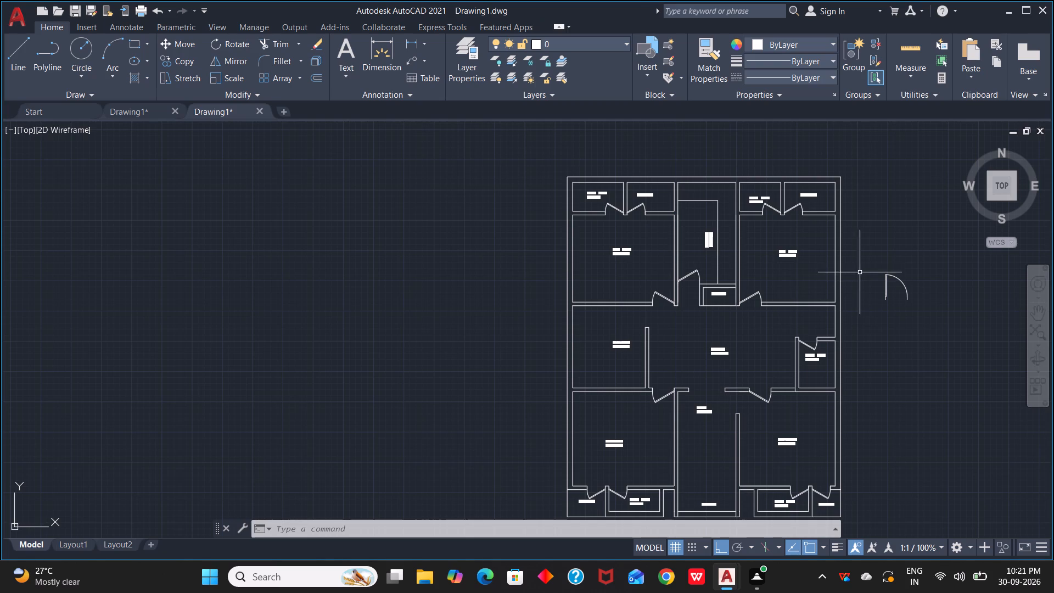
Rotate the spare door block outside the plan to 270° about its lower hinge-side corner, so its leaf points east.
{"action": "left_click_drag", "start_coordinate": [860, 270], "coordinate": [876, 275]}
{"action": "left_click", "coordinate": [969, 326]}
{"action": "key", "text": "r"}
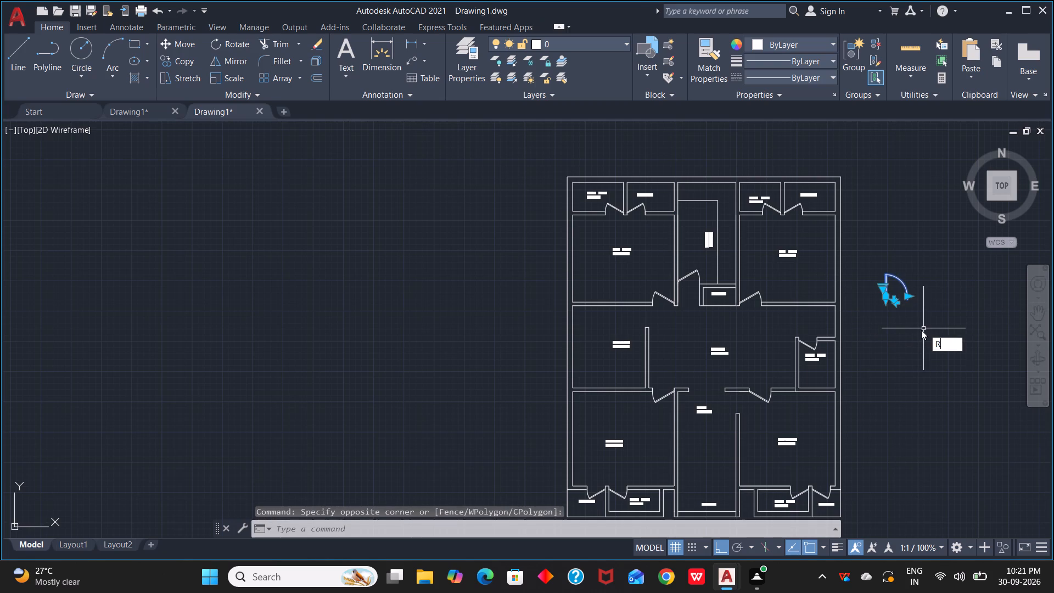
{"action": "key", "text": "o"}
{"action": "key", "text": "space"}
{"action": "scroll", "coordinate": [903, 290], "scroll_direction": "up", "scroll_amount": 4}
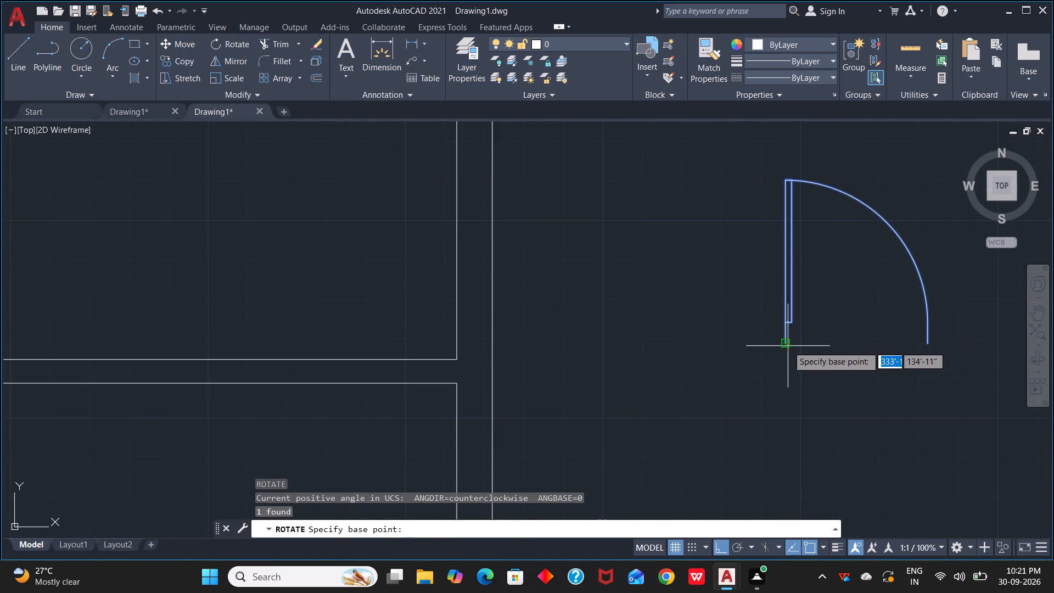
{"action": "left_click", "coordinate": [788, 346]}
{"action": "left_click", "coordinate": [786, 353]}
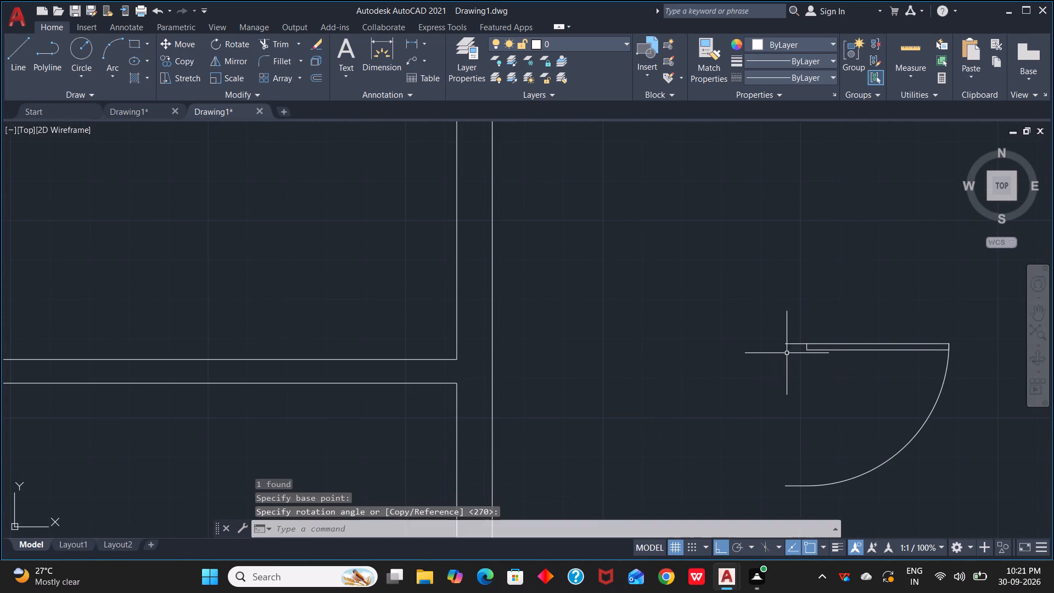
Copy the rotated spare door by its hinge-side corner, with Ortho off, to the upper end of the 10'0"X11'4" bedroom's partition wall.
{"action": "scroll", "coordinate": [789, 395], "scroll_direction": "down", "scroll_amount": 2}
{"action": "scroll", "coordinate": [789, 395], "scroll_direction": "up", "scroll_amount": 3}
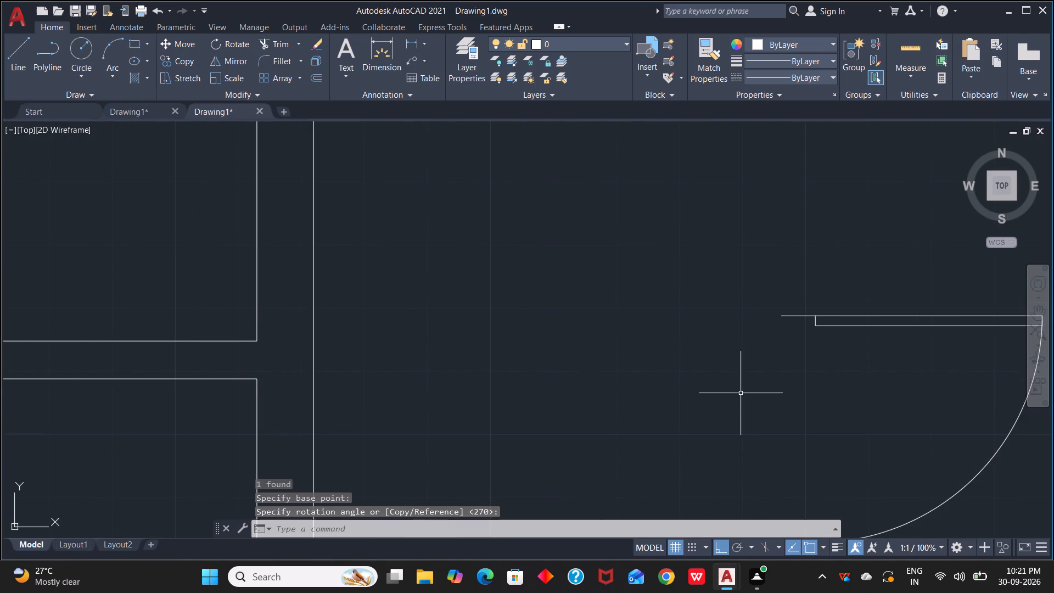
{"action": "key", "text": "c"}
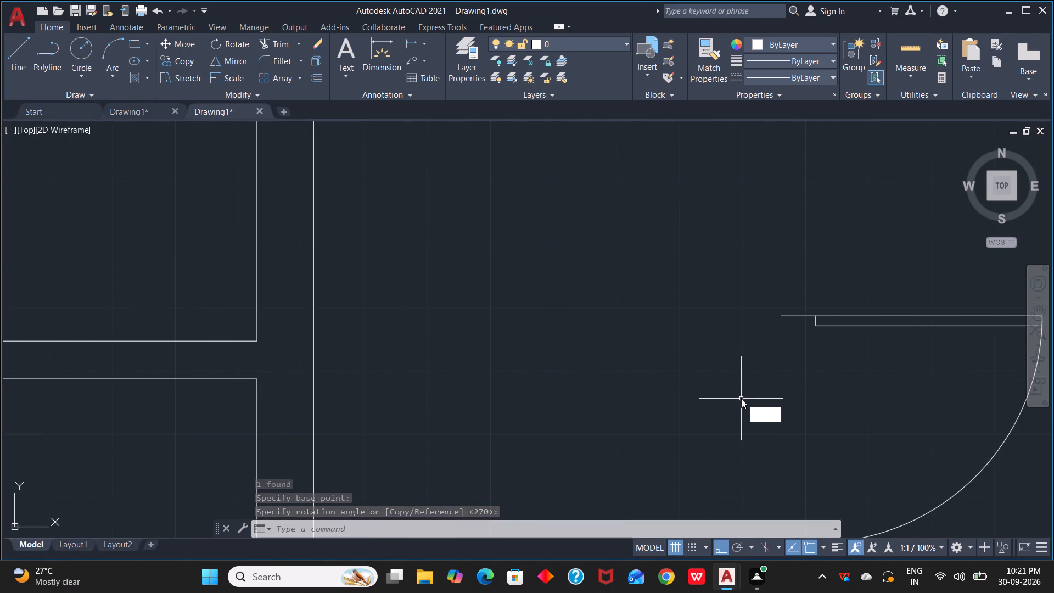
{"action": "type", "text": "O"}
{"action": "key", "text": "space"}
{"action": "scroll", "coordinate": [772, 354], "scroll_direction": "up", "scroll_amount": 2}
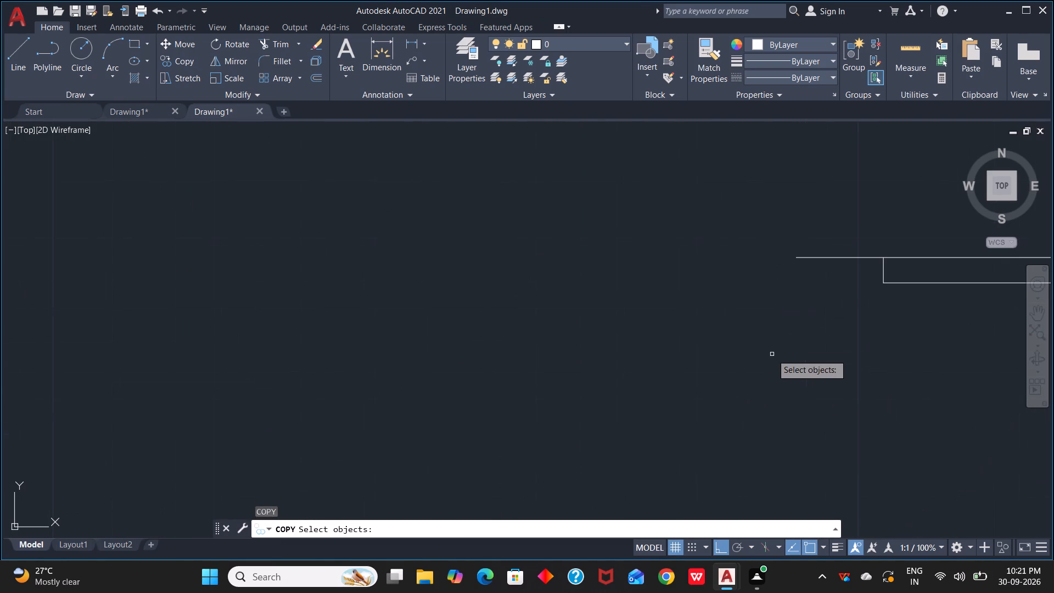
{"action": "double_click", "coordinate": [800, 258]}
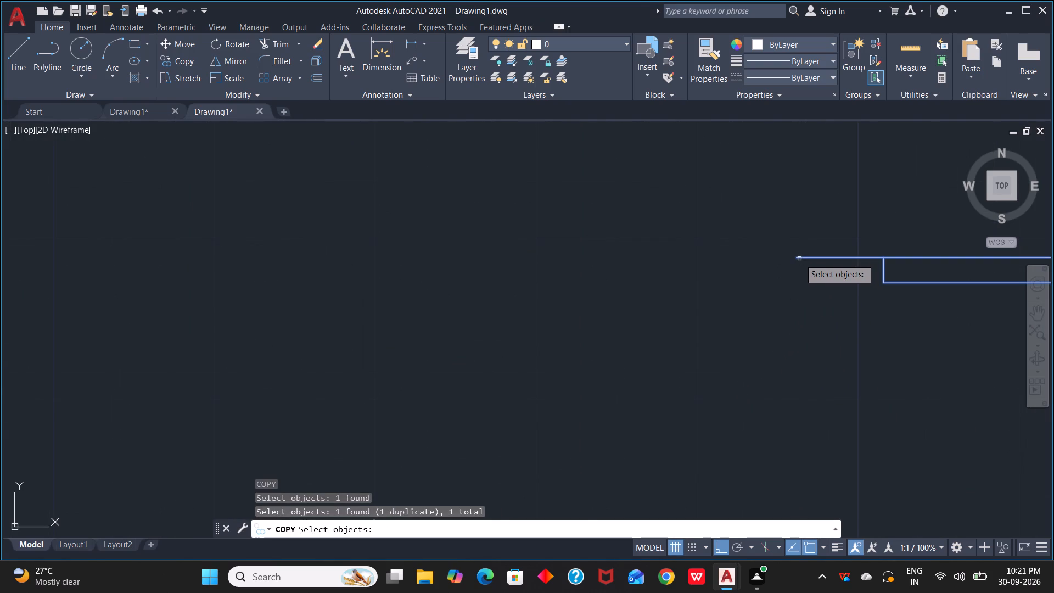
{"action": "key", "text": "space"}
{"action": "scroll", "coordinate": [800, 258], "scroll_direction": "up", "scroll_amount": 3}
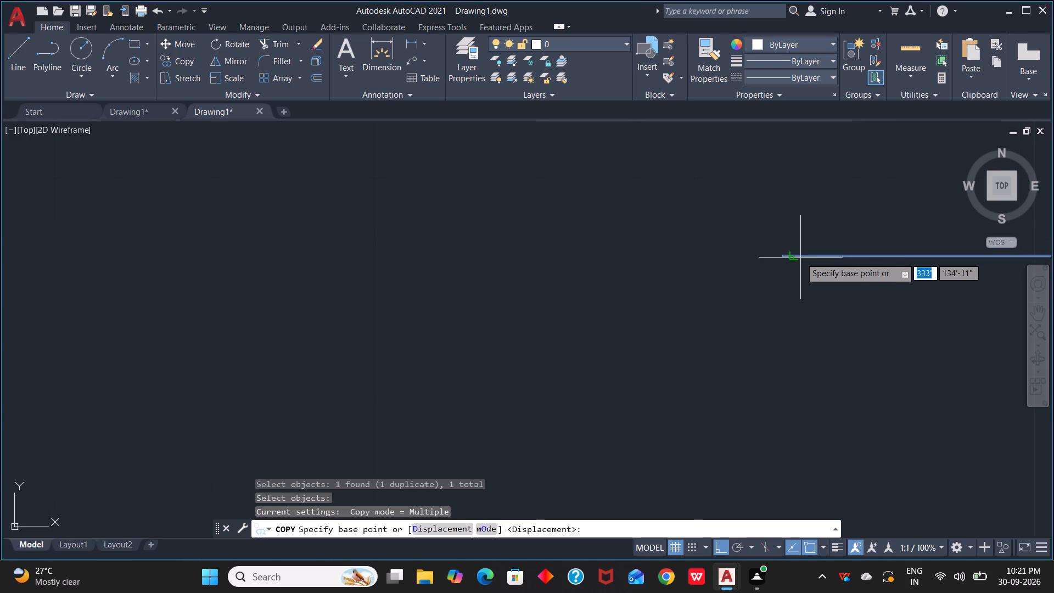
{"action": "left_click", "coordinate": [786, 258]}
{"action": "scroll", "coordinate": [501, 345], "scroll_direction": "down", "scroll_amount": 4}
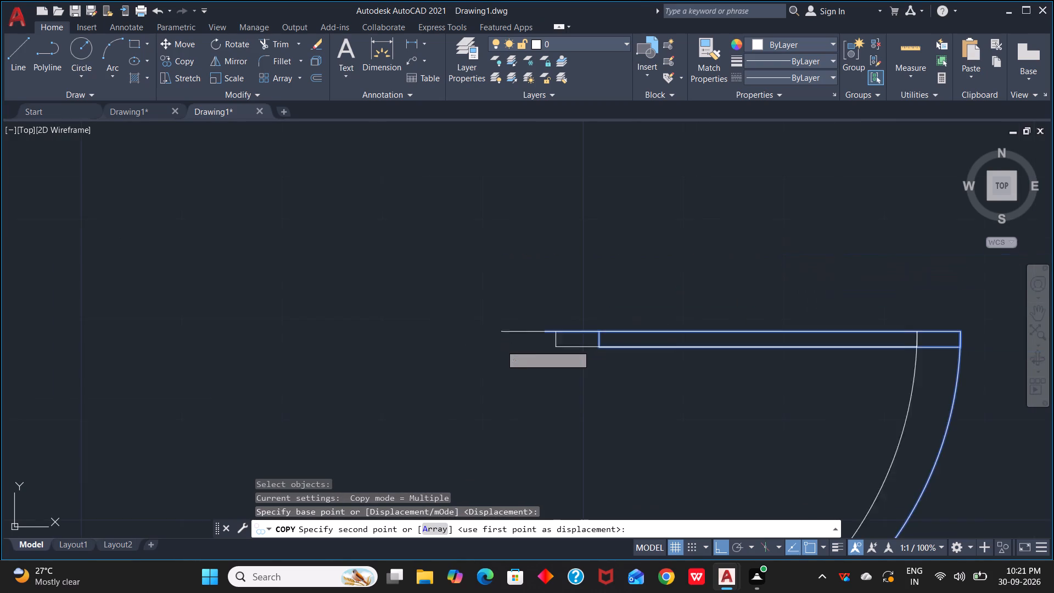
{"action": "scroll", "coordinate": [439, 353], "scroll_direction": "down", "scroll_amount": 2}
{"action": "scroll", "coordinate": [272, 365], "scroll_direction": "down", "scroll_amount": 1}
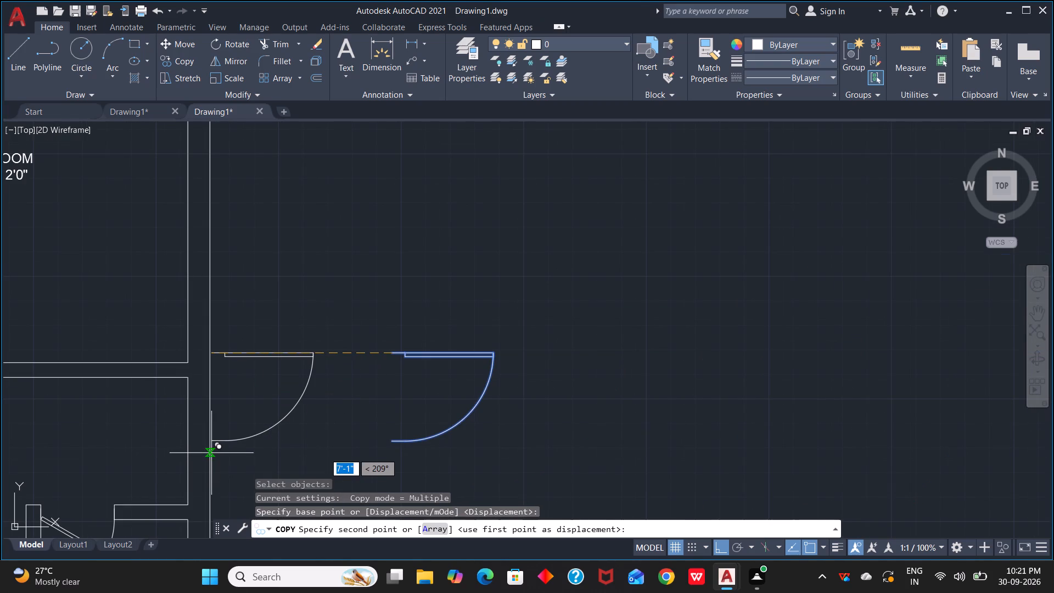
{"action": "key", "text": "F8"}
{"action": "middle_click_drag", "start_coordinate": [108, 459], "coordinate": [837, 275]}
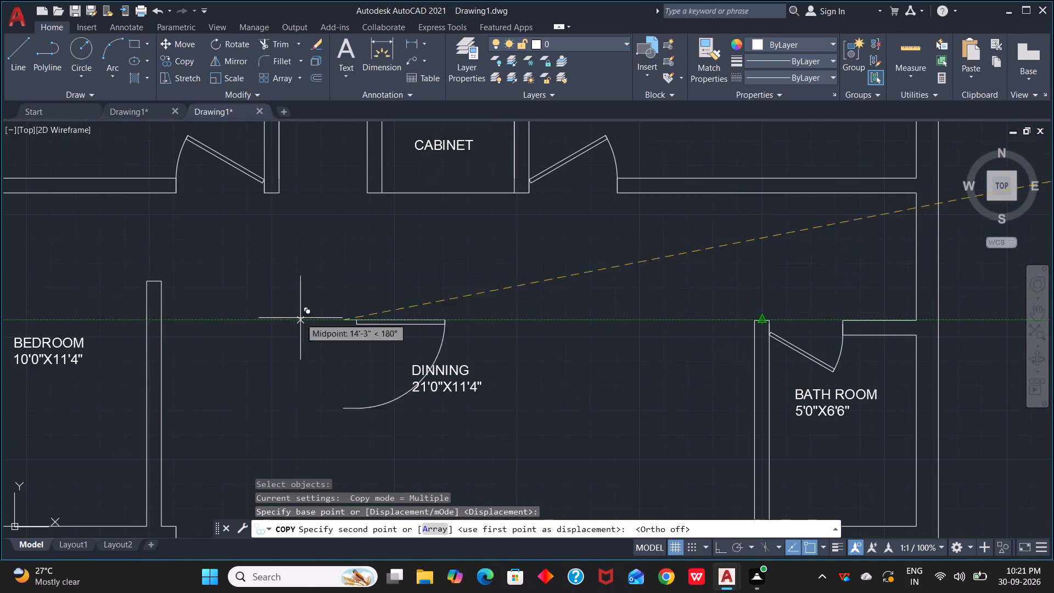
{"action": "scroll", "coordinate": [143, 213], "scroll_direction": "up", "scroll_amount": 2}
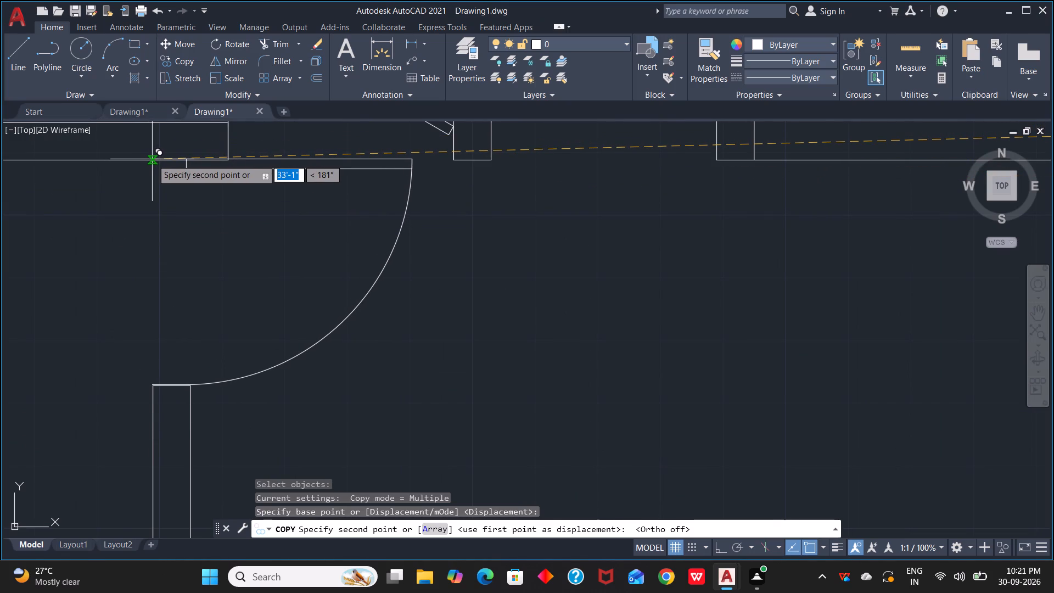
{"action": "left_click", "coordinate": [157, 385]}
{"action": "key", "text": "Escape"}
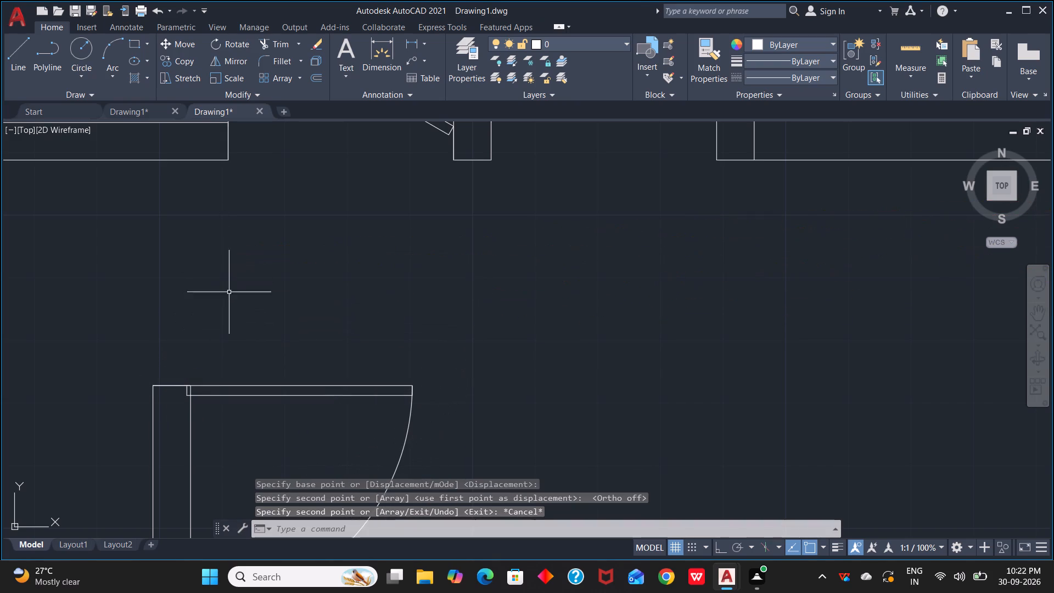
Flip the copied partition door vertically so its leaf lies at the lower end of its swing.
{"action": "scroll", "coordinate": [210, 359], "scroll_direction": "up", "scroll_amount": 1}
{"action": "scroll", "coordinate": [262, 395], "scroll_direction": "down", "scroll_amount": 3}
{"action": "middle_click_drag", "start_coordinate": [285, 431], "coordinate": [341, 279]}
{"action": "left_click", "coordinate": [358, 259]}
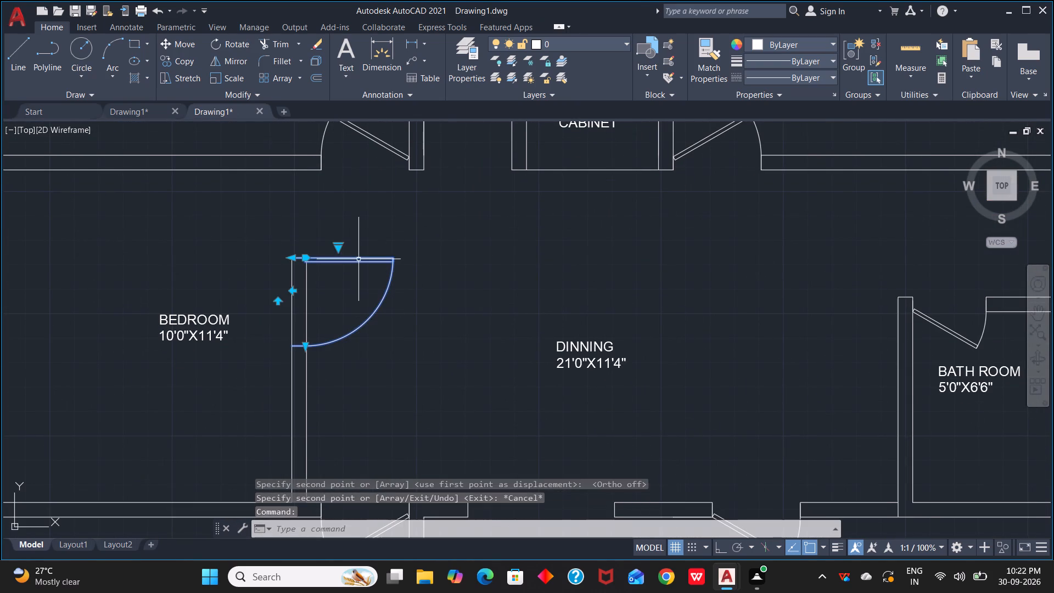
{"action": "left_click", "coordinate": [279, 300]}
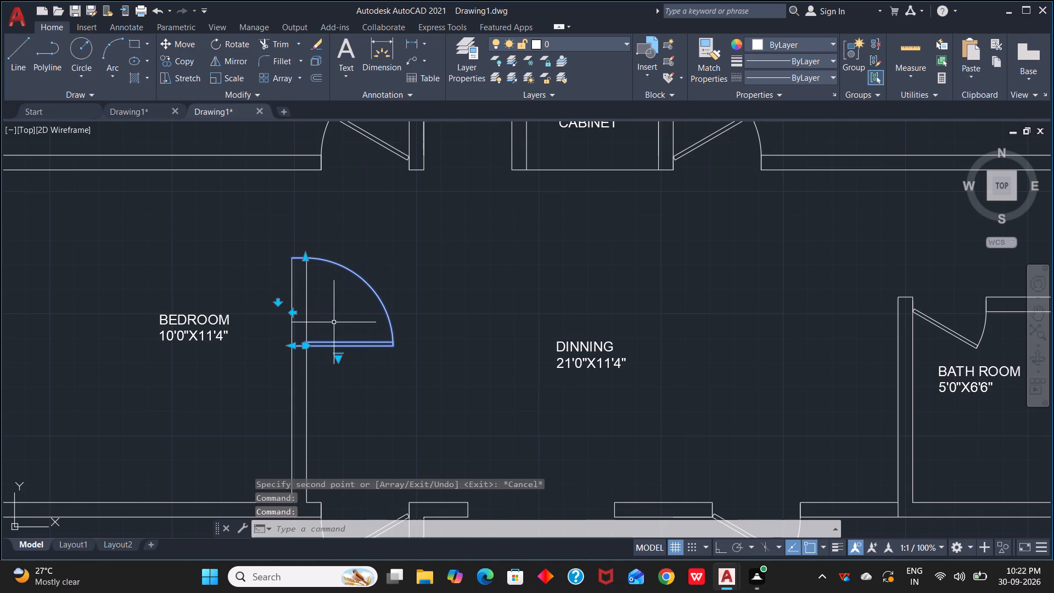
{"action": "scroll", "coordinate": [335, 322], "scroll_direction": "up", "scroll_amount": 4}
{"action": "key", "text": "Escape"}
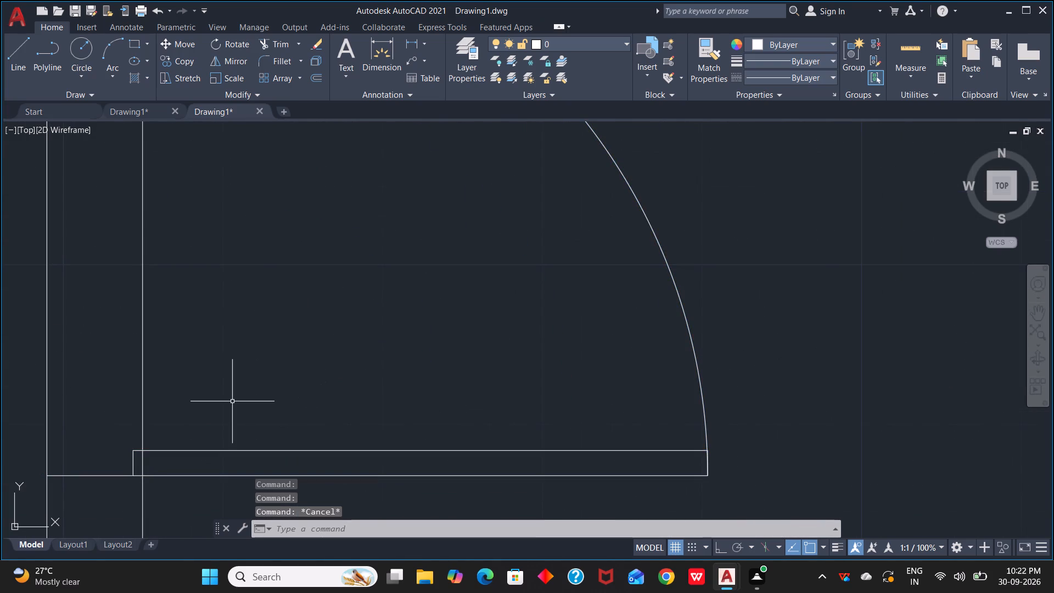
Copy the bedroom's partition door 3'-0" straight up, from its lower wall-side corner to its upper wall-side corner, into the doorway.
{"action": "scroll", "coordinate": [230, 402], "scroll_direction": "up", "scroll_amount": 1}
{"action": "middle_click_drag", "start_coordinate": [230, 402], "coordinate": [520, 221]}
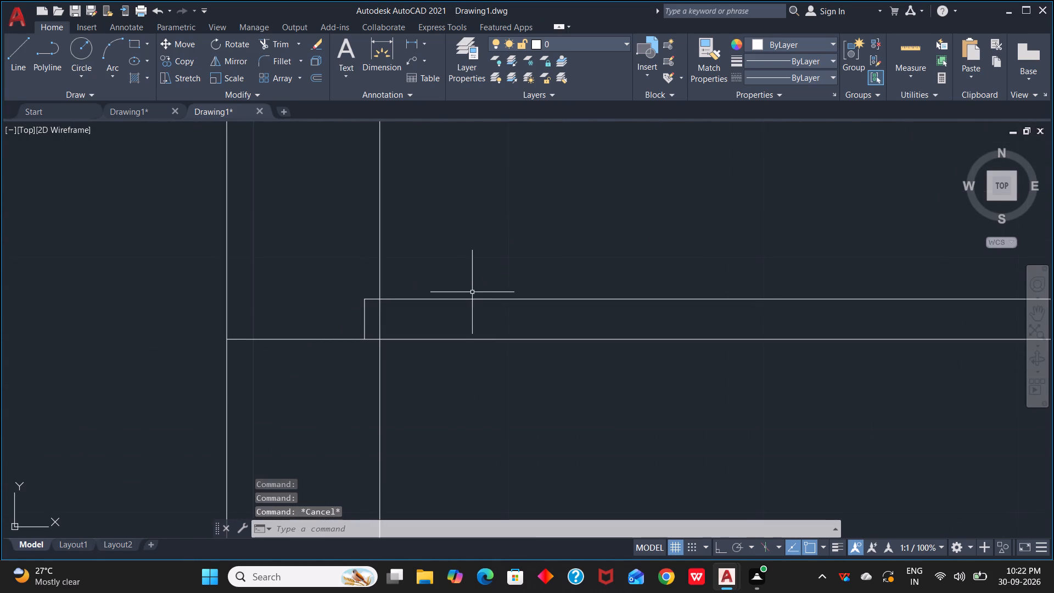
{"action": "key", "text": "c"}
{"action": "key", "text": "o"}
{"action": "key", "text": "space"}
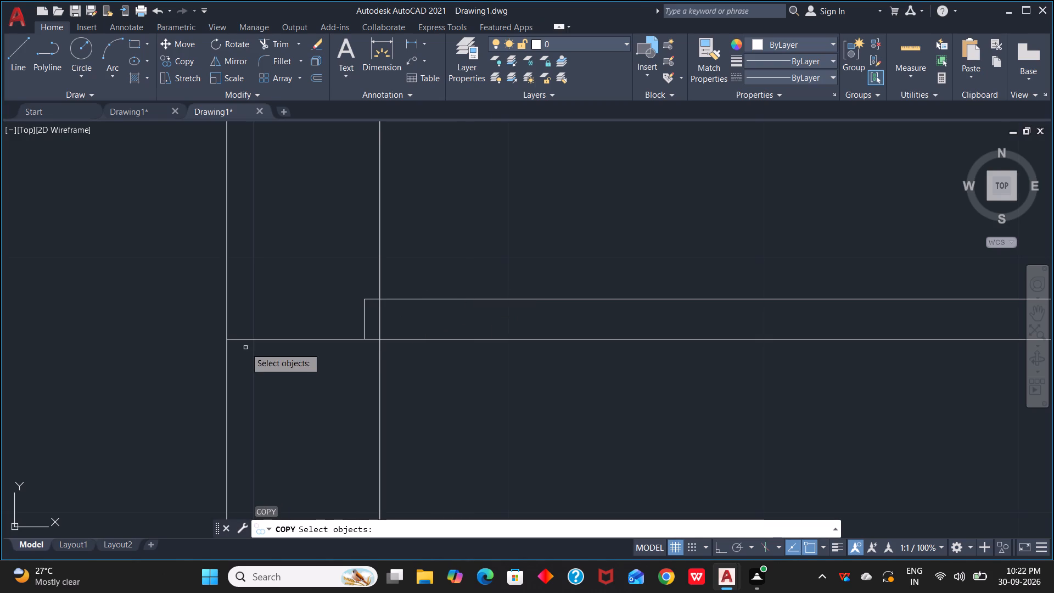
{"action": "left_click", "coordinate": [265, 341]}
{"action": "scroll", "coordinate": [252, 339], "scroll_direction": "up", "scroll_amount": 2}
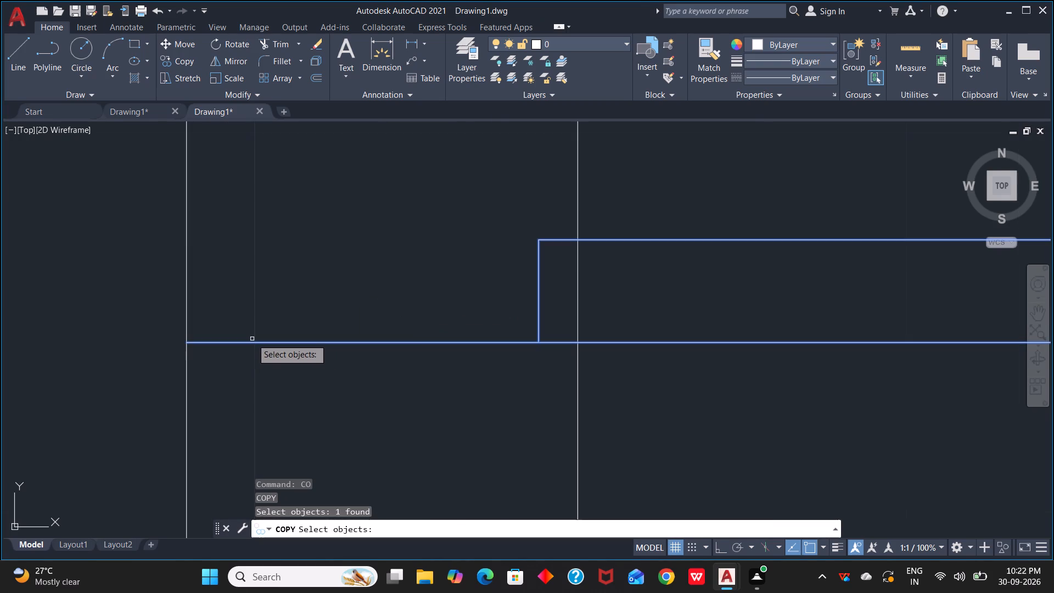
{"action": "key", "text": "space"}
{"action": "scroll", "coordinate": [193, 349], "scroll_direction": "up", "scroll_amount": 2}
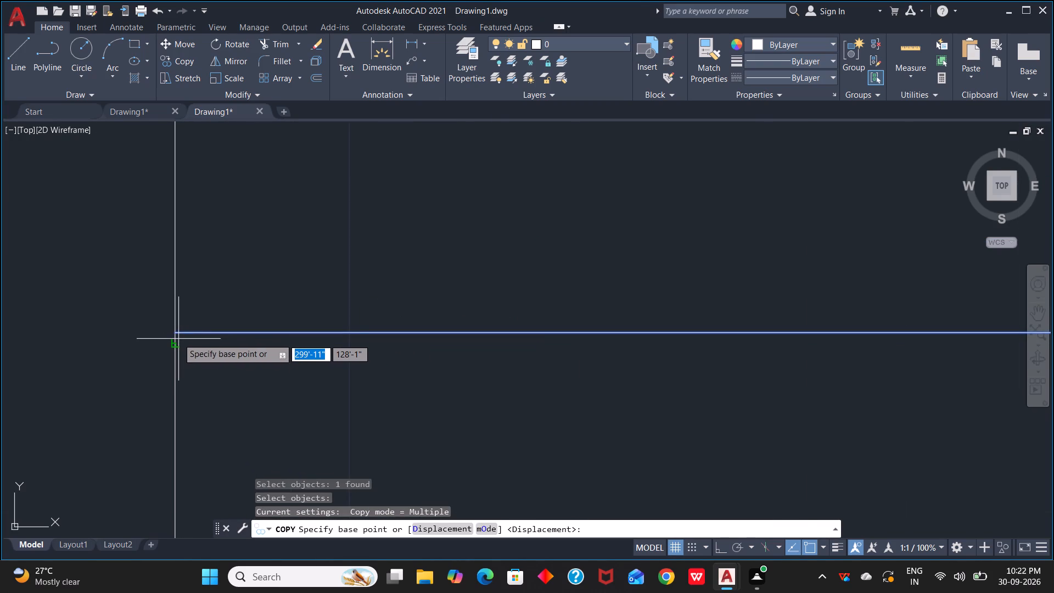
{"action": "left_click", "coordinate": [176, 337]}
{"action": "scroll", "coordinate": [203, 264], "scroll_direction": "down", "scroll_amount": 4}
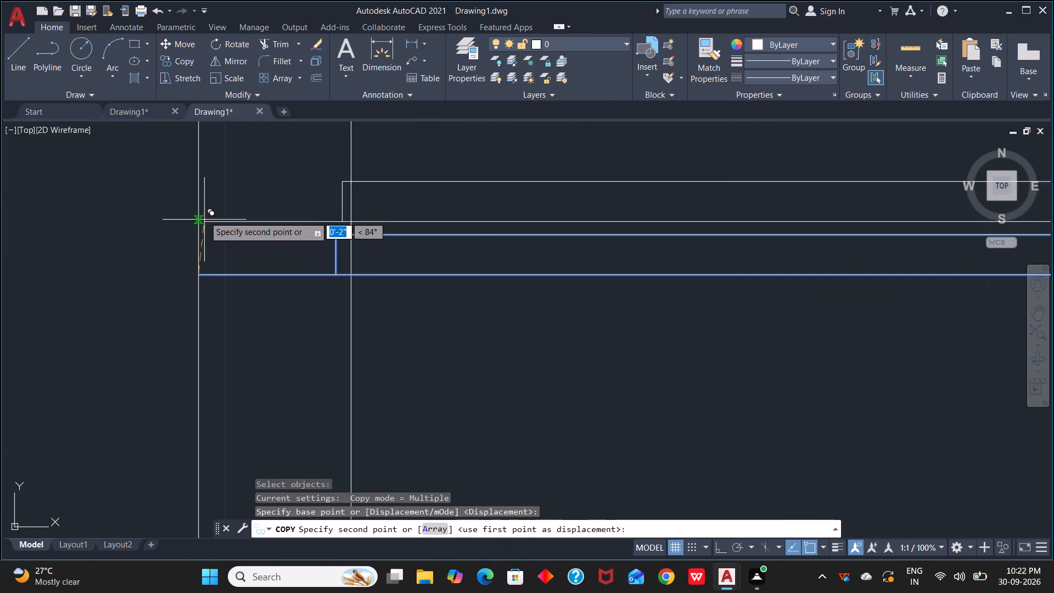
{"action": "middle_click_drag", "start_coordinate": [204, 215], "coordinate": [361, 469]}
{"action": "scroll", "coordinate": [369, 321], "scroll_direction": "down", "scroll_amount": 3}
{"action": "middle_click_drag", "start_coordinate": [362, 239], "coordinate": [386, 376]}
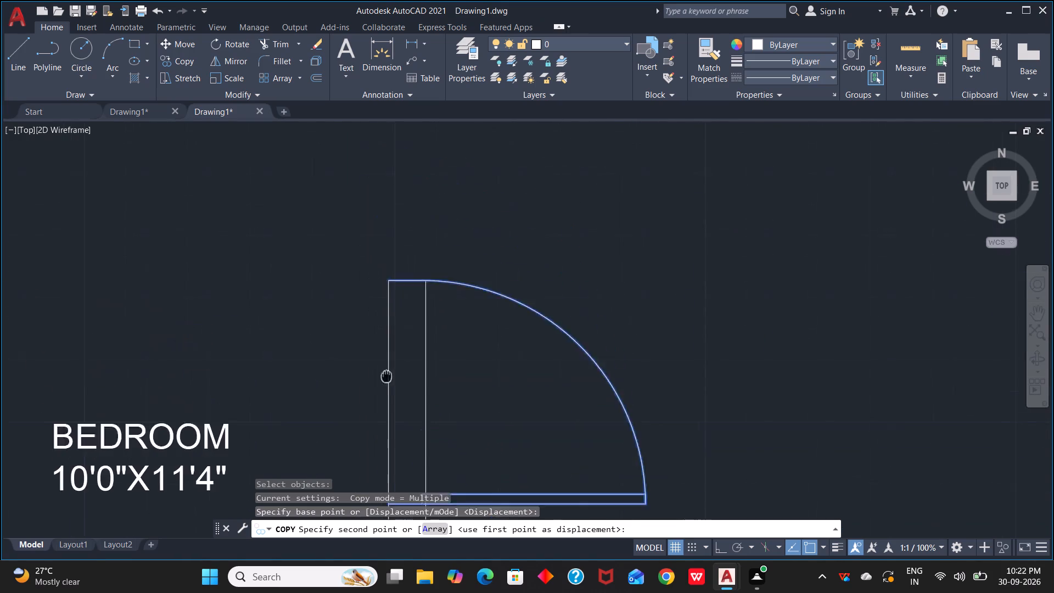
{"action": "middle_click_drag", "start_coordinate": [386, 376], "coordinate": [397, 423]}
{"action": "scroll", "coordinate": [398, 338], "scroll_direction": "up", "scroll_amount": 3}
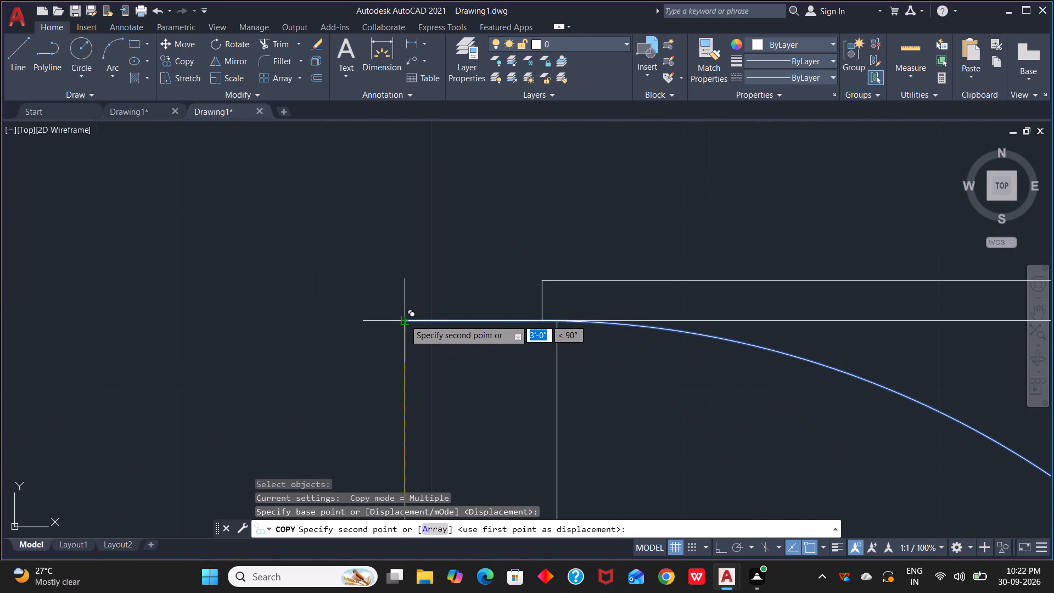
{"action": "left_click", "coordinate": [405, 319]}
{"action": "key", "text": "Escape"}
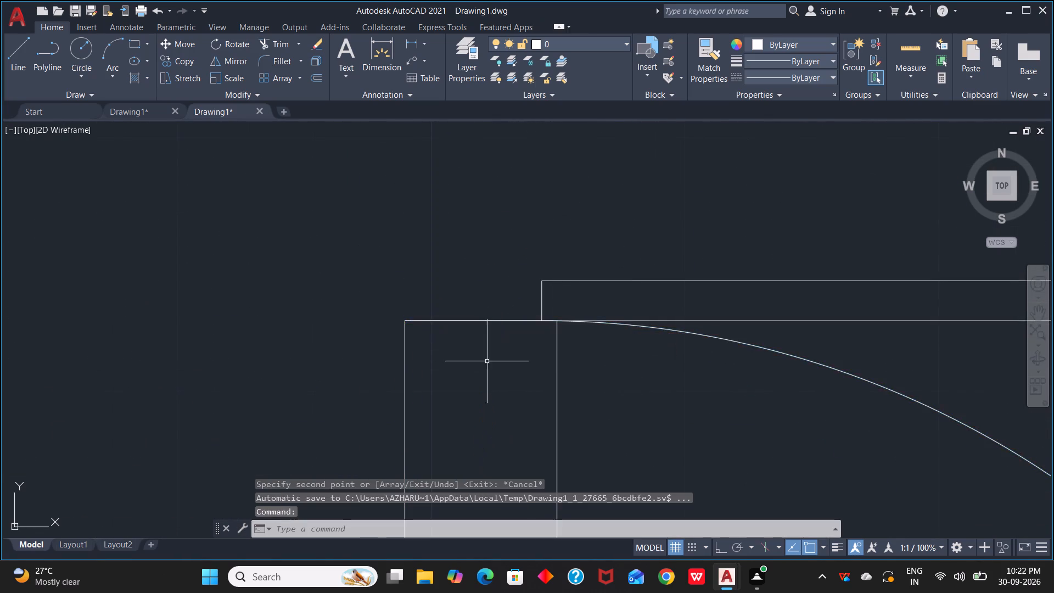
Erase the original door lying along the partition wall, below the new copy.
{"action": "scroll", "coordinate": [487, 379], "scroll_direction": "down", "scroll_amount": 4}
{"action": "left_click", "coordinate": [603, 415]}
{"action": "left_click", "coordinate": [601, 418]}
{"action": "left_click", "coordinate": [600, 420]}
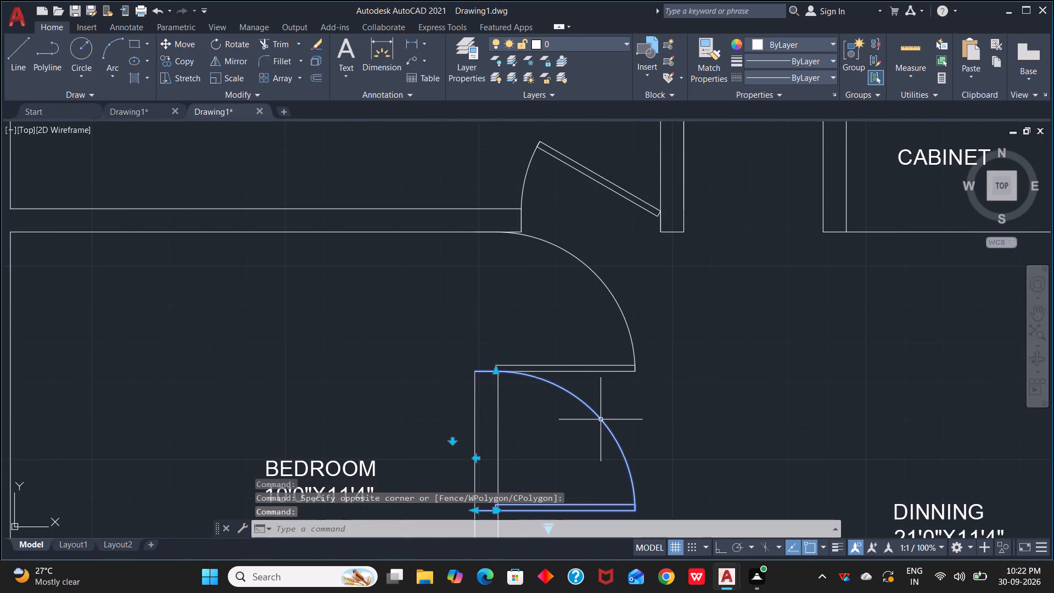
{"action": "key", "text": "Delete"}
{"action": "scroll", "coordinate": [588, 417], "scroll_direction": "down", "scroll_amount": 1}
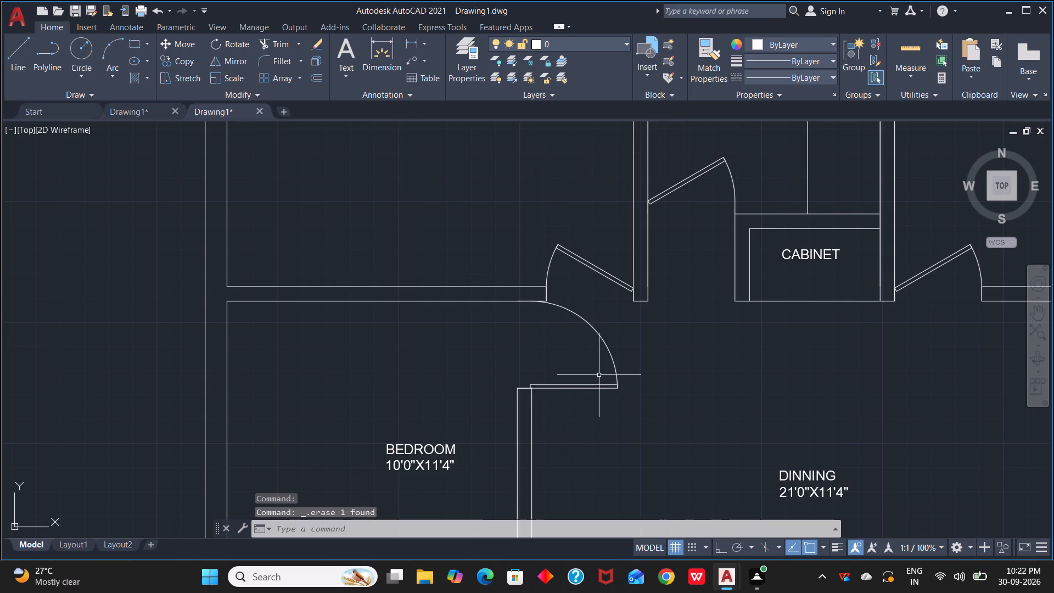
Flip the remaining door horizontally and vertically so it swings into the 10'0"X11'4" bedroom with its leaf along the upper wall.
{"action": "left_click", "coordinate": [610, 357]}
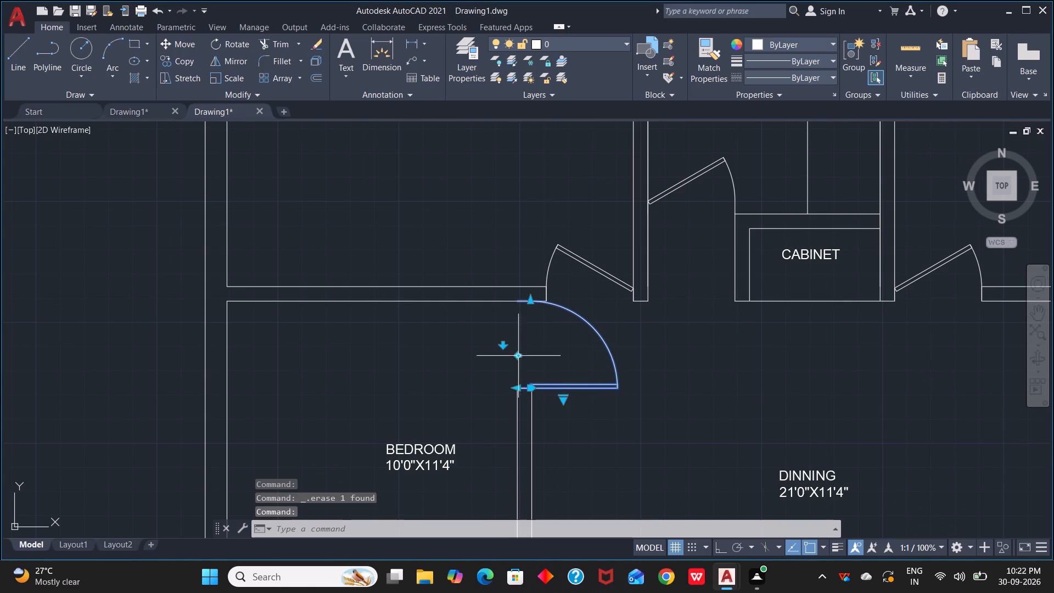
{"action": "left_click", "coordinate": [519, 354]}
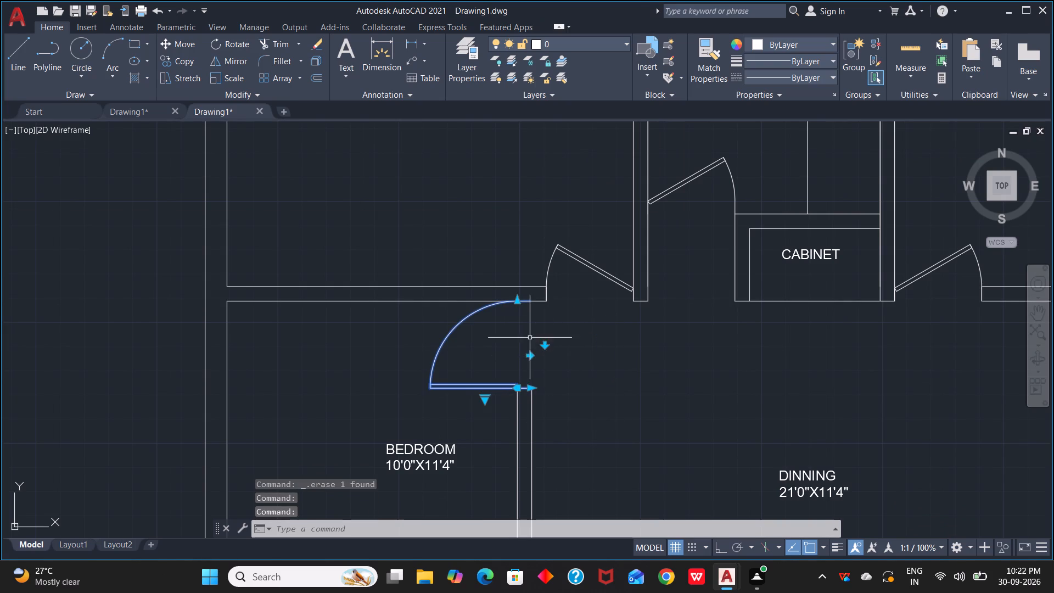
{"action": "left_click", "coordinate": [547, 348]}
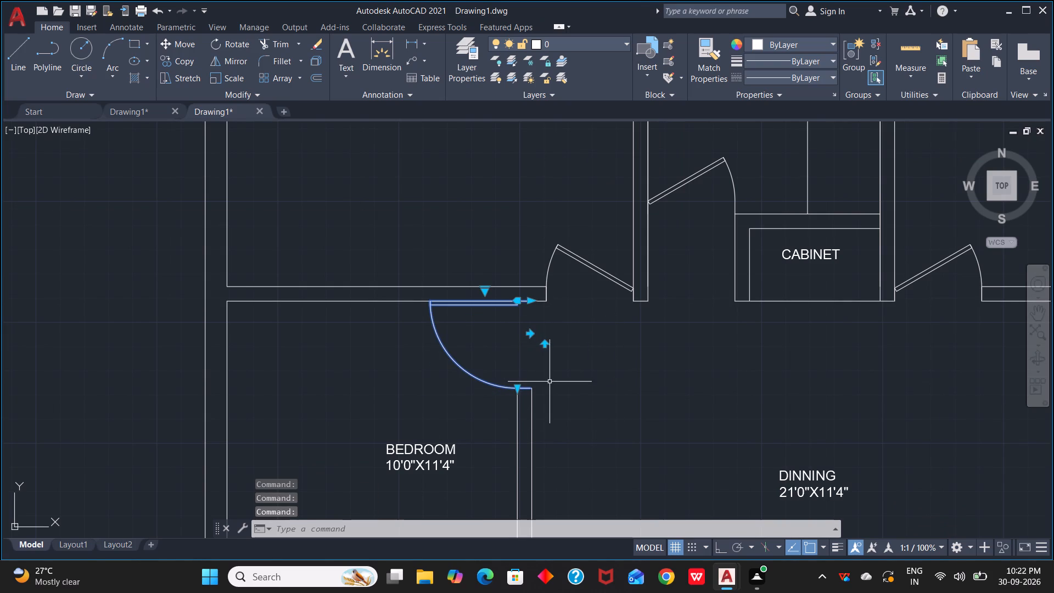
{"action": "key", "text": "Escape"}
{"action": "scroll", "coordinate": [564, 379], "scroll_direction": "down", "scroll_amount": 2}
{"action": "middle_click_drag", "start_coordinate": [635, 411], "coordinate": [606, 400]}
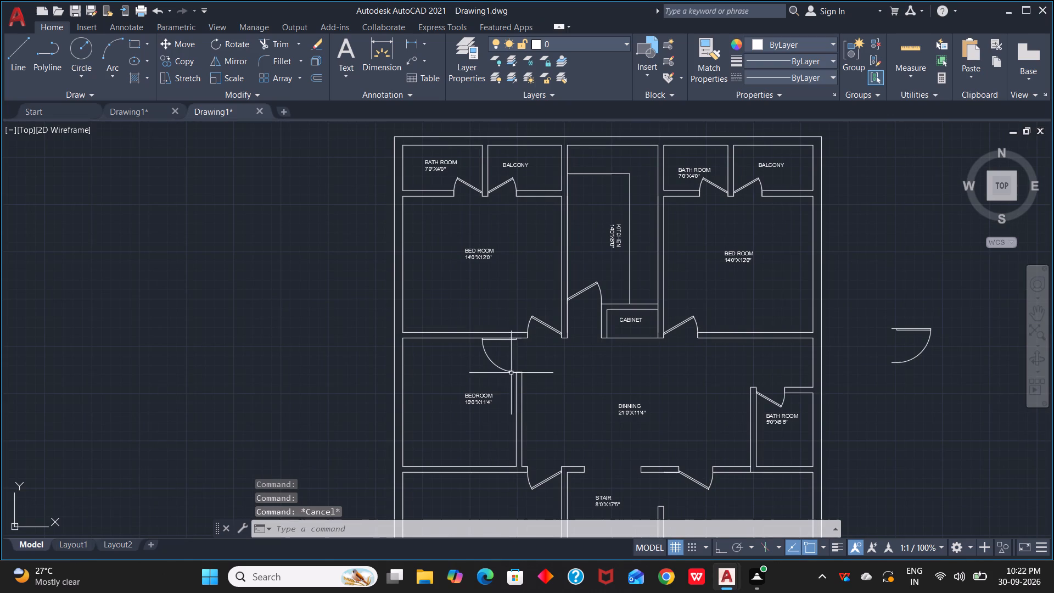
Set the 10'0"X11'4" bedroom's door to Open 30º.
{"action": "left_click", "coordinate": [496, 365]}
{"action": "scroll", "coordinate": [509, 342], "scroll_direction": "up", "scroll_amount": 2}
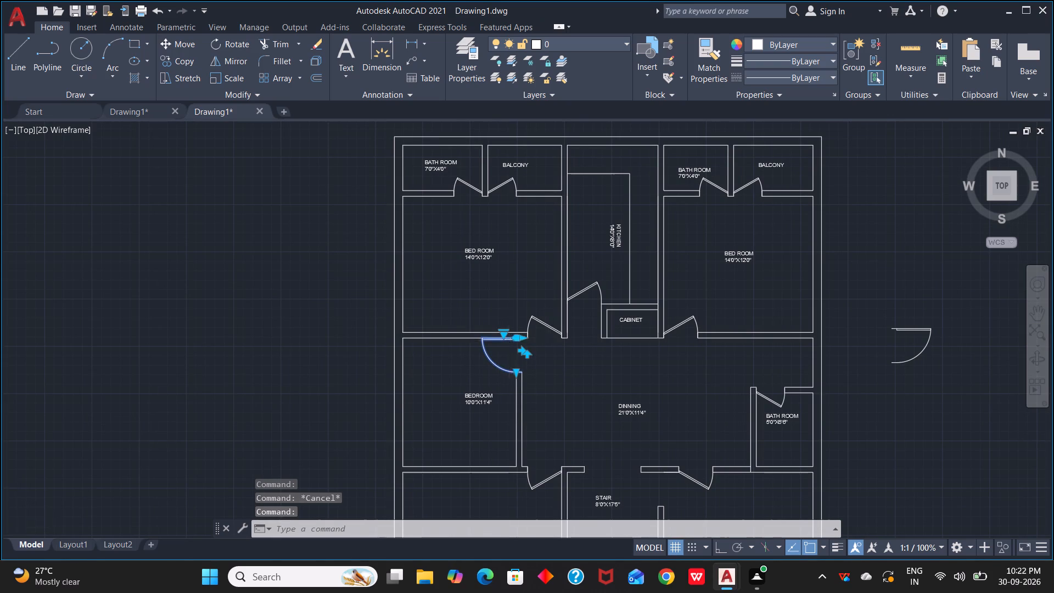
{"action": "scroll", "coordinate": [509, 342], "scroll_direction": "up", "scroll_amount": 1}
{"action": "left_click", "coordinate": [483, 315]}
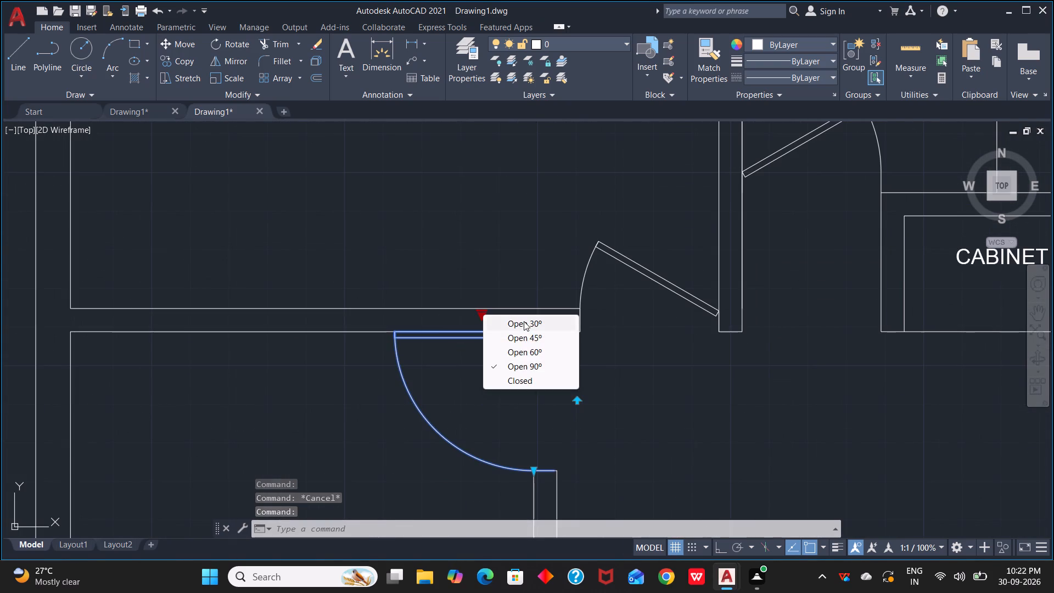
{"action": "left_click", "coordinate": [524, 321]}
Erase the spare door block outside the plan together with the still-selected 10'0"X11'4" bedroom door.
{"action": "scroll", "coordinate": [596, 400], "scroll_direction": "down", "scroll_amount": 3}
{"action": "scroll", "coordinate": [680, 427], "scroll_direction": "down", "scroll_amount": 1}
{"action": "middle_click_drag", "start_coordinate": [680, 428], "coordinate": [607, 418]}
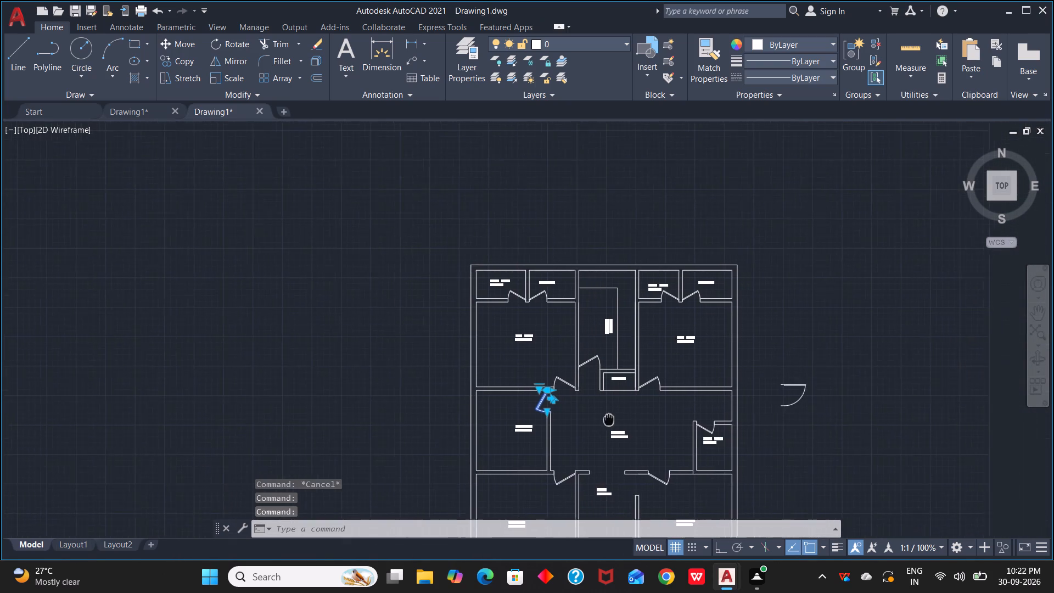
{"action": "middle_click_drag", "start_coordinate": [607, 418], "coordinate": [523, 370]}
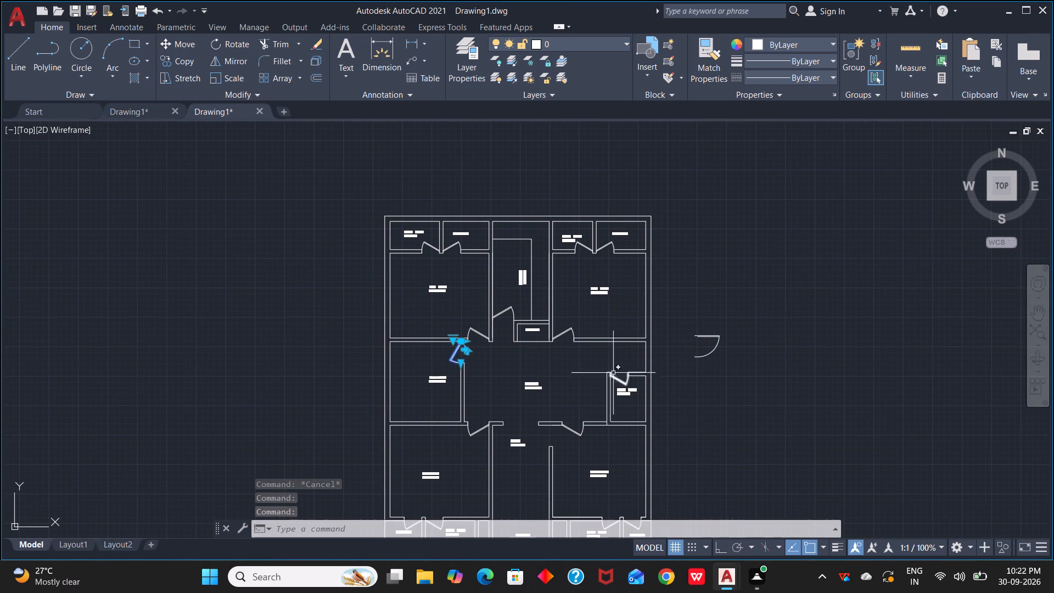
{"action": "middle_click_drag", "start_coordinate": [595, 476], "coordinate": [628, 359]}
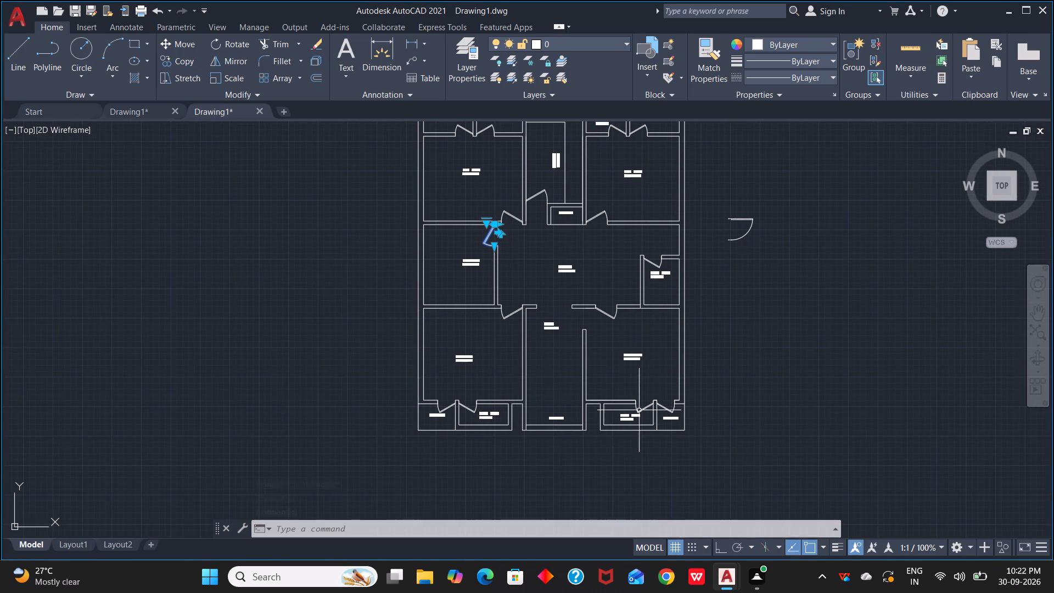
{"action": "scroll", "coordinate": [552, 354], "scroll_direction": "up", "scroll_amount": 2}
{"action": "middle_click_drag", "start_coordinate": [554, 350], "coordinate": [573, 442]}
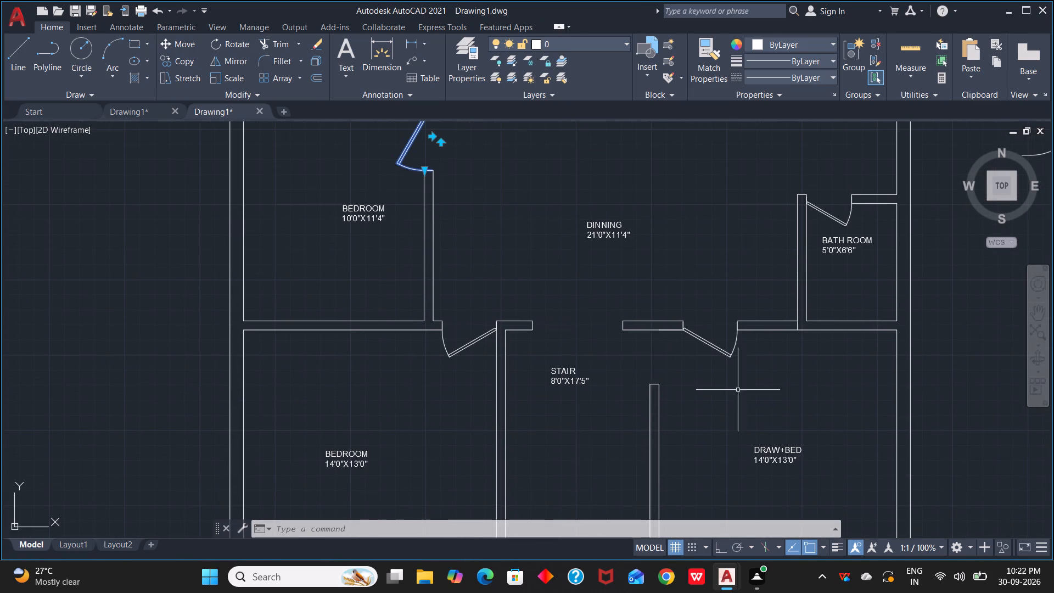
{"action": "scroll", "coordinate": [745, 390], "scroll_direction": "down", "scroll_amount": 2}
{"action": "middle_click_drag", "start_coordinate": [752, 397], "coordinate": [496, 403]}
{"action": "left_click_drag", "start_coordinate": [584, 261], "coordinate": [589, 272]}
{"action": "left_click", "coordinate": [652, 341]}
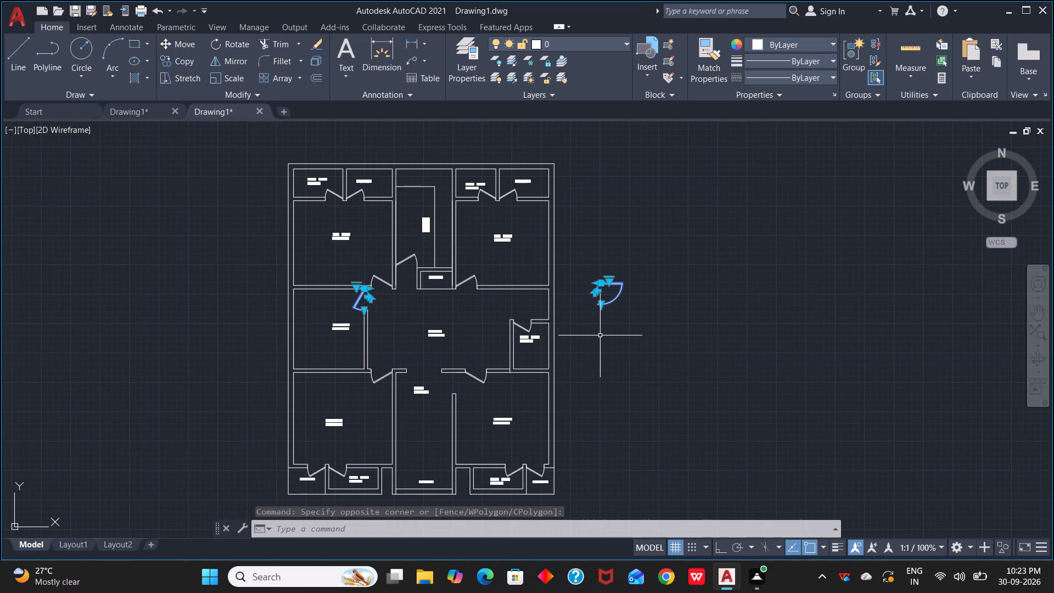
{"action": "key", "text": "Delete"}
Insert a new Door - Imperial block from the tool palettes in the empty area east of the plan, and close the palettes.
{"action": "key", "text": "ctrl+3"}
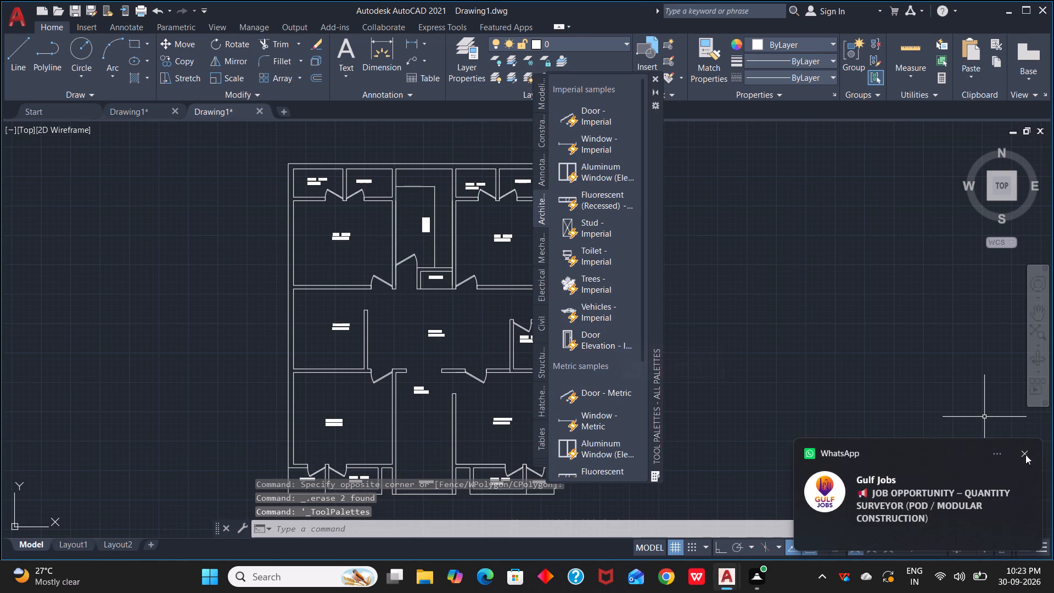
{"action": "left_click", "coordinate": [1025, 455]}
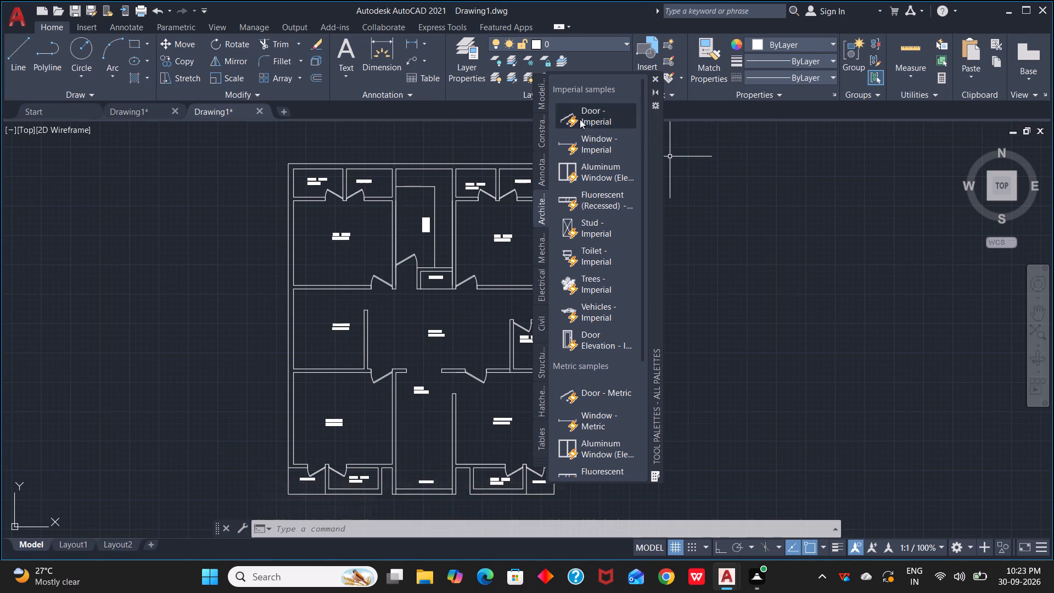
{"action": "left_click", "coordinate": [596, 115]}
{"action": "left_click", "coordinate": [744, 243]}
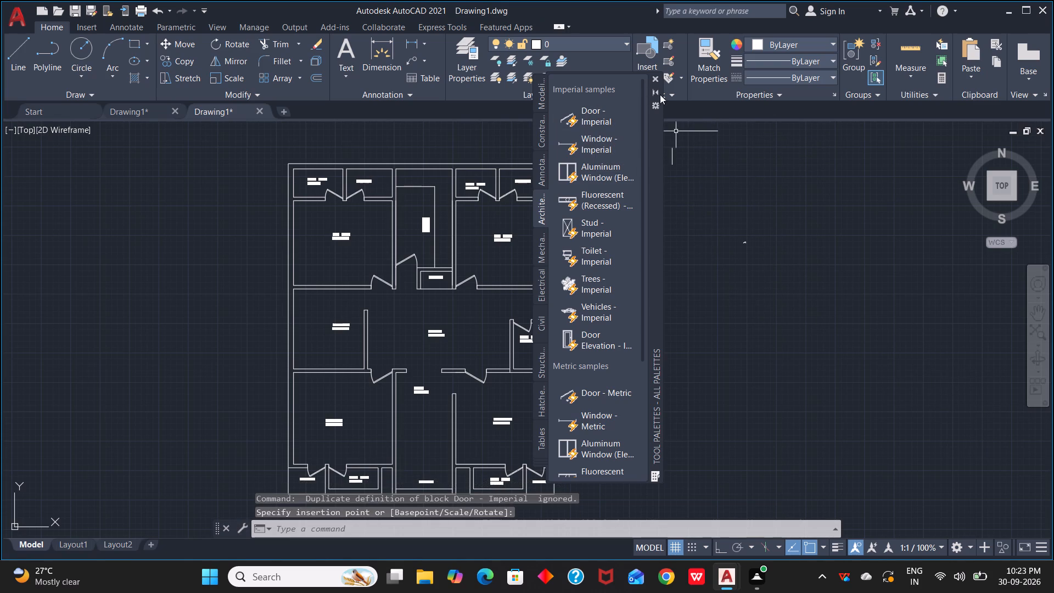
{"action": "left_click", "coordinate": [659, 80]}
Scale the new door about its lower hinge-side corner by reference, using its opening width as reference length and 2.5' as new length.
{"action": "left_click_drag", "start_coordinate": [712, 184], "coordinate": [739, 243]}
{"action": "left_click", "coordinate": [764, 269]}
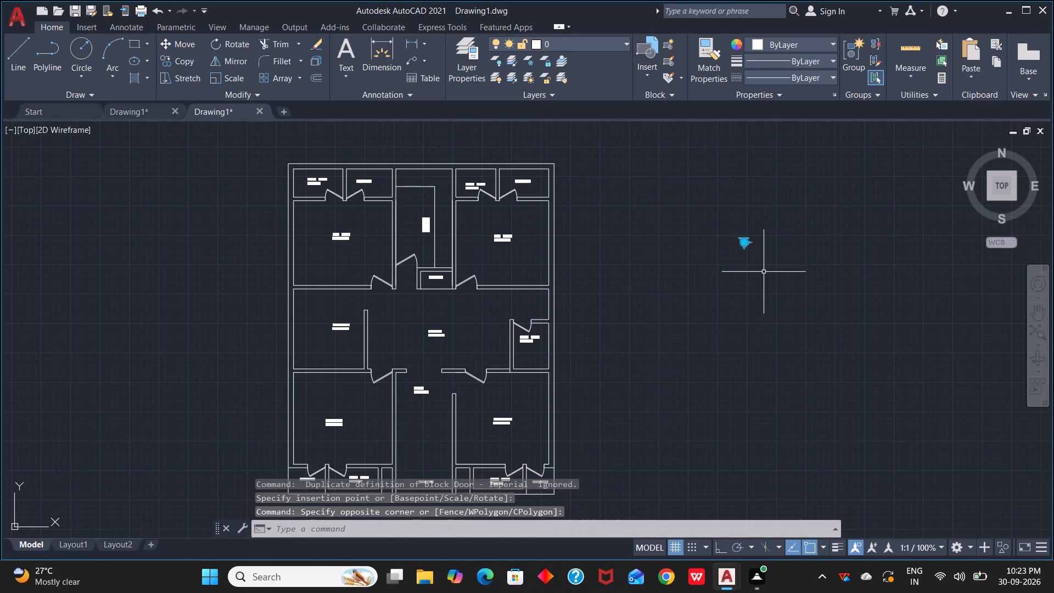
{"action": "key", "text": "s"}
{"action": "type", "text": "C"}
{"action": "key", "text": "space"}
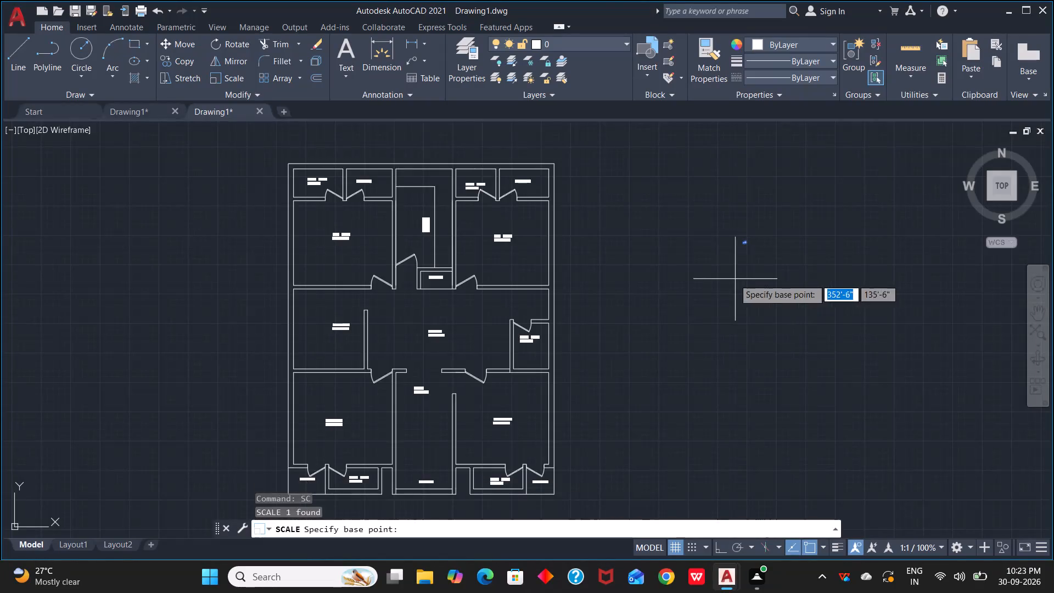
{"action": "scroll", "coordinate": [749, 221], "scroll_direction": "up", "scroll_amount": 4}
{"action": "scroll", "coordinate": [744, 375], "scroll_direction": "up", "scroll_amount": 3}
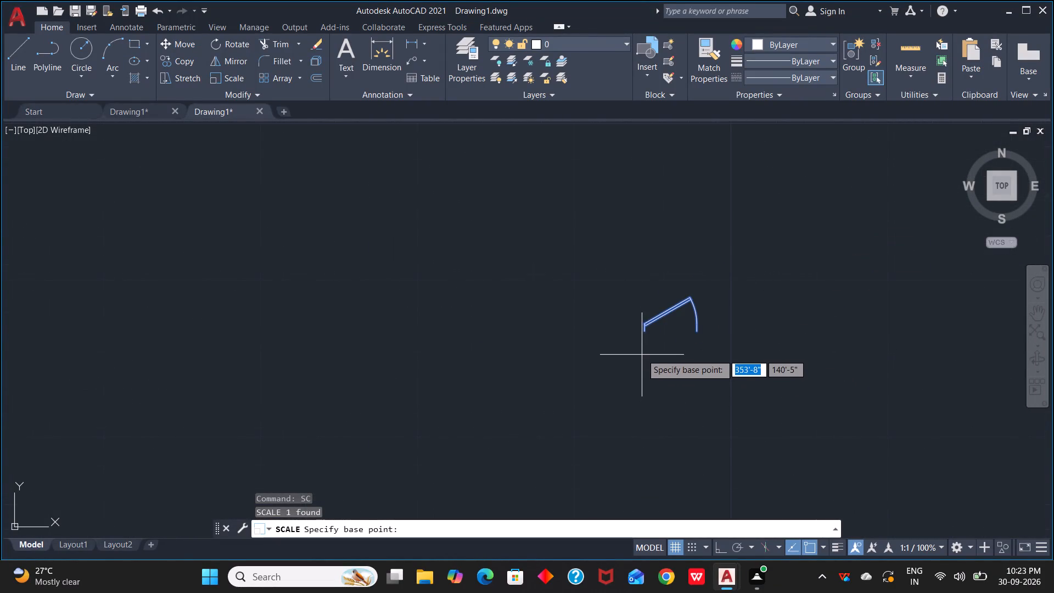
{"action": "scroll", "coordinate": [642, 351], "scroll_direction": "up", "scroll_amount": 2}
{"action": "middle_click_drag", "start_coordinate": [642, 351], "coordinate": [657, 385]}
{"action": "left_click", "coordinate": [665, 339]}
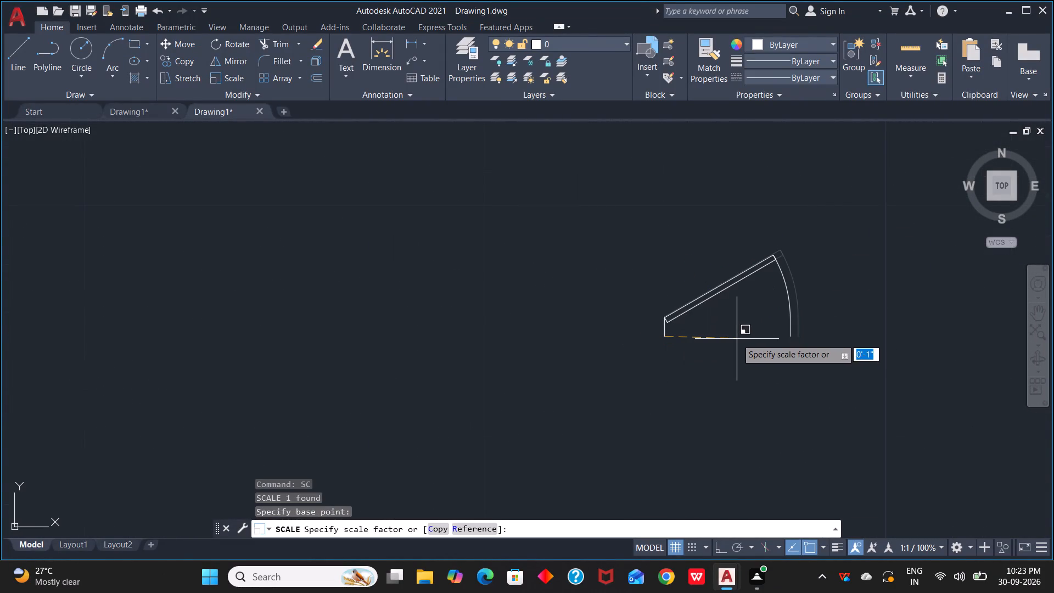
{"action": "type", "text": "R"}
{"action": "key", "text": "space"}
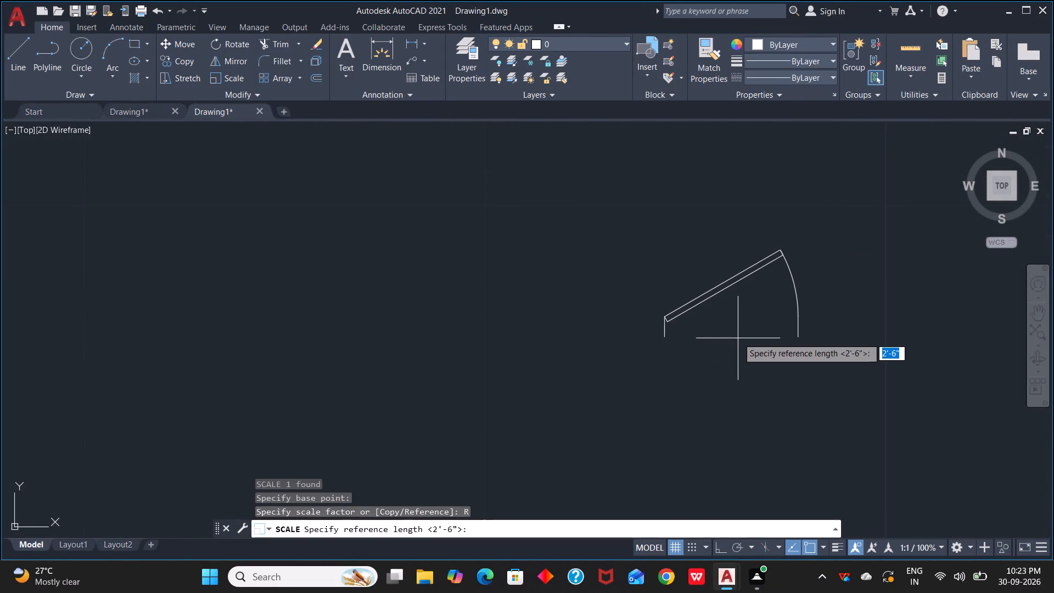
{"action": "left_click", "coordinate": [670, 338]}
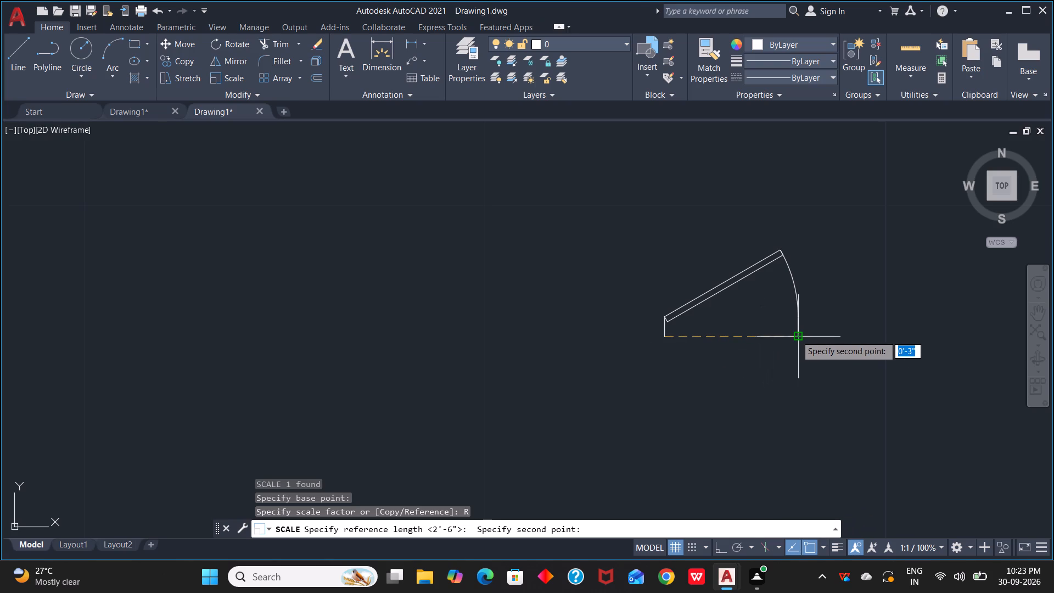
{"action": "left_click", "coordinate": [796, 335]}
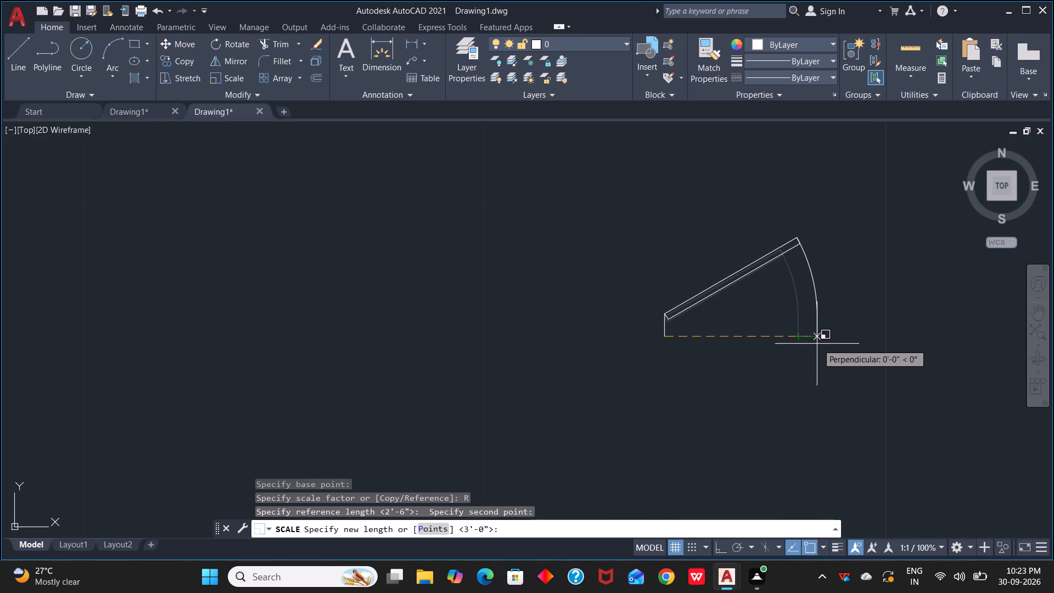
{"action": "type", "text": "2.5"}
{"action": "type", "text": "'"}
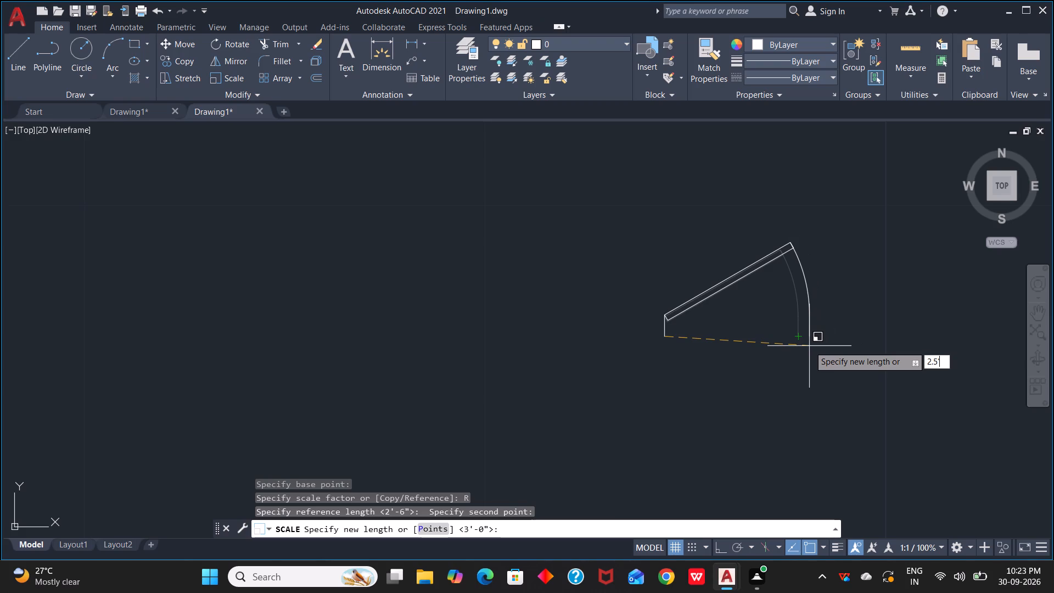
{"action": "key", "text": "space"}
Mirror the new 2.5' door about the vertical line through its hinge-side edge, with Ortho on, keeping the source door.
{"action": "scroll", "coordinate": [619, 307], "scroll_direction": "down", "scroll_amount": 3}
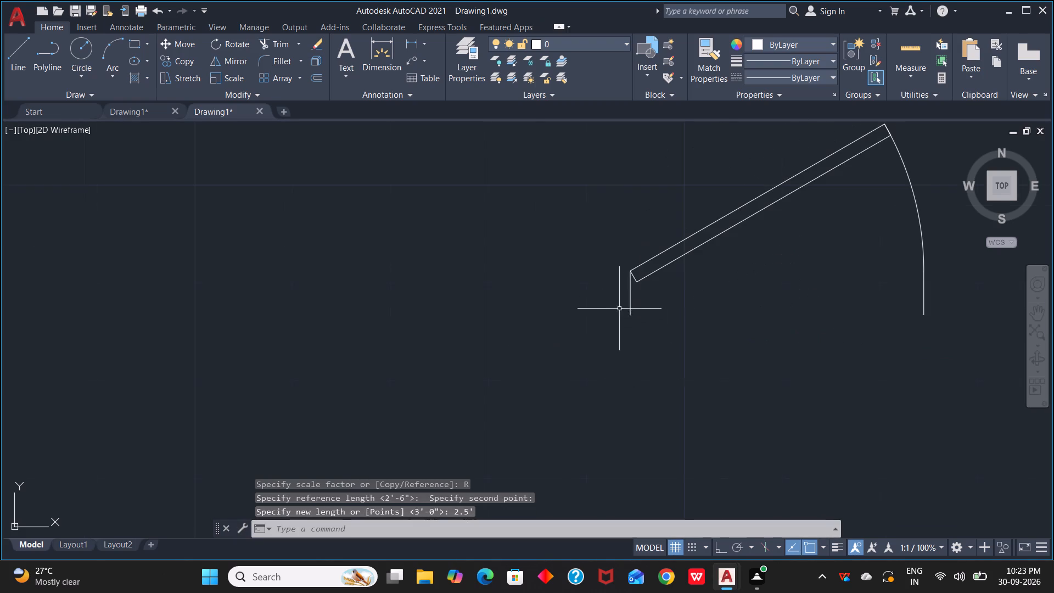
{"action": "scroll", "coordinate": [631, 331], "scroll_direction": "down", "scroll_amount": 1}
{"action": "left_click", "coordinate": [218, 55]}
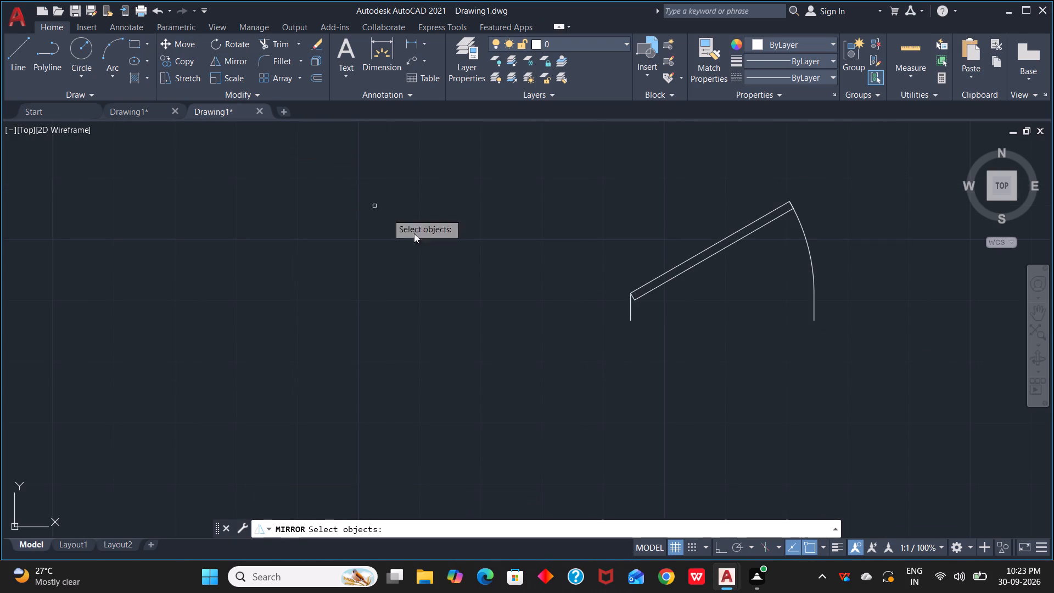
{"action": "left_click", "coordinate": [632, 317]}
{"action": "key", "text": "space"}
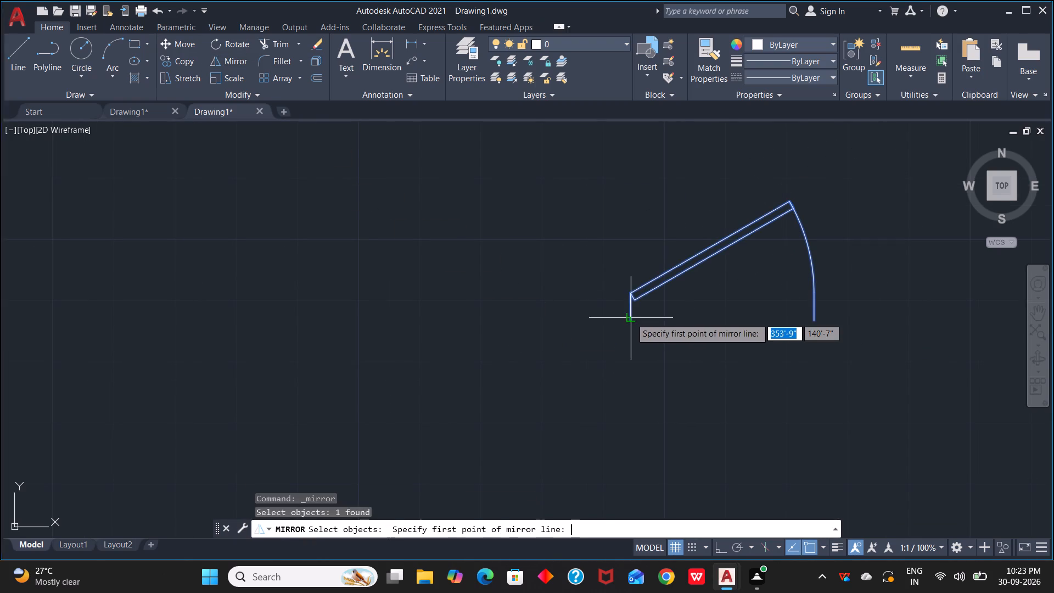
{"action": "scroll", "coordinate": [629, 323], "scroll_direction": "up", "scroll_amount": 3}
{"action": "left_click", "coordinate": [637, 307]}
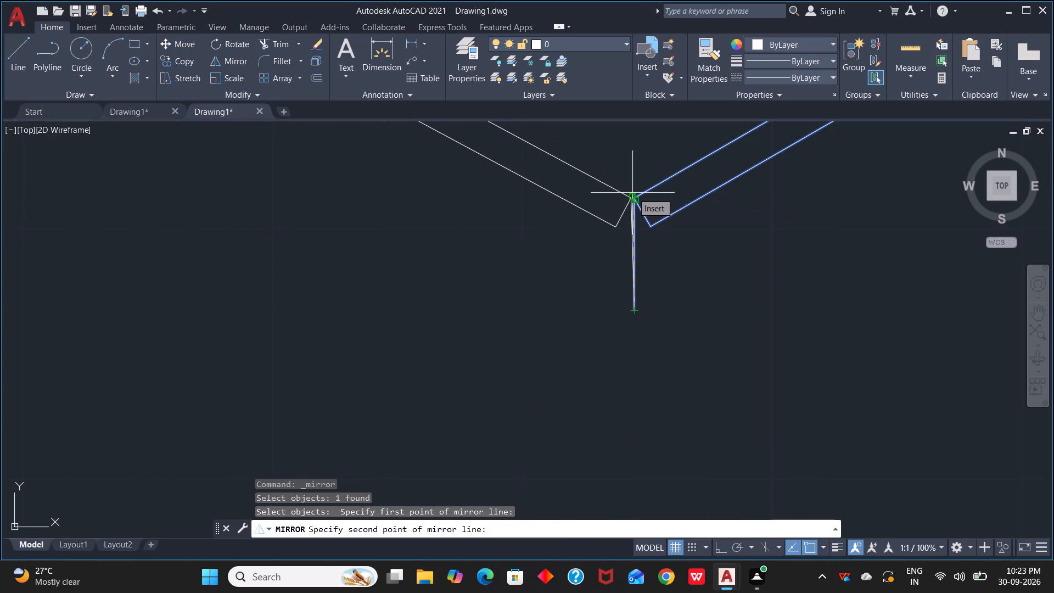
{"action": "key", "text": "F8"}
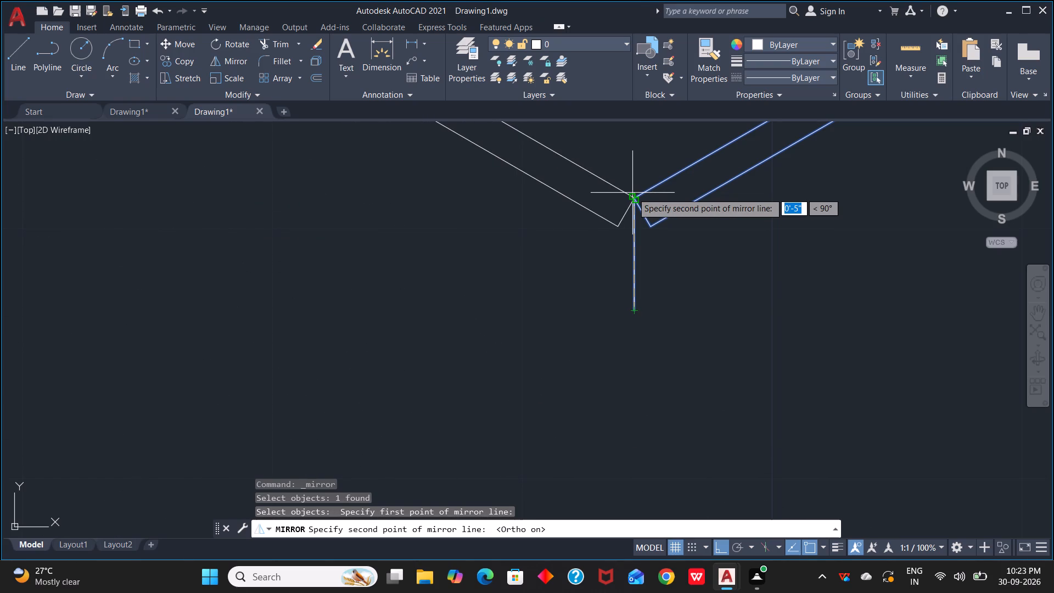
{"action": "left_click", "coordinate": [608, 164]}
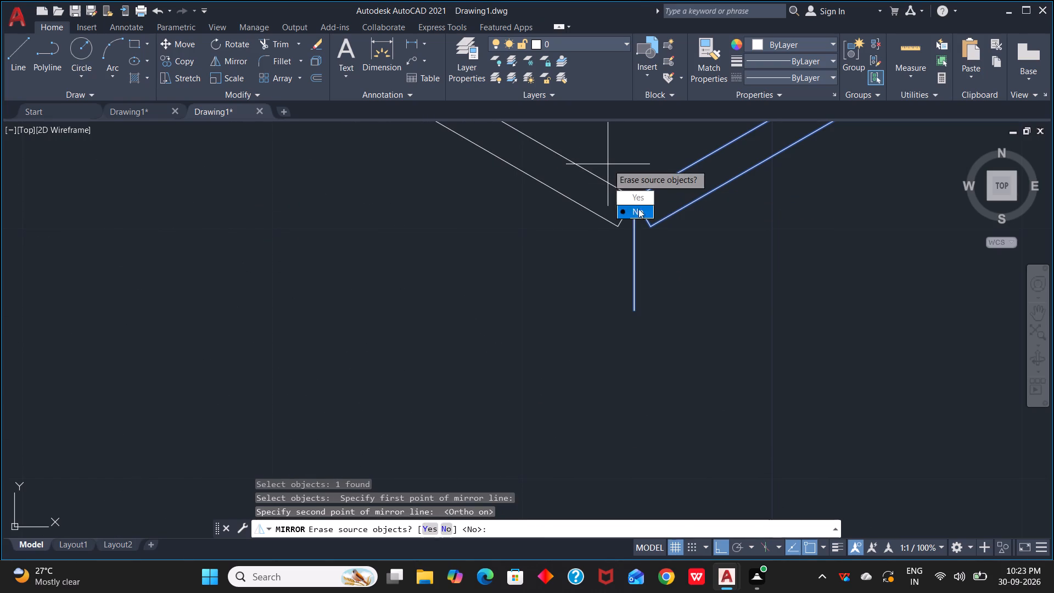
{"action": "left_click_drag", "start_coordinate": [639, 208], "coordinate": [608, 164]}
Set both leaves of the mirrored double door outside the plan to Open 90º.
{"action": "scroll", "coordinate": [666, 217], "scroll_direction": "down", "scroll_amount": 6}
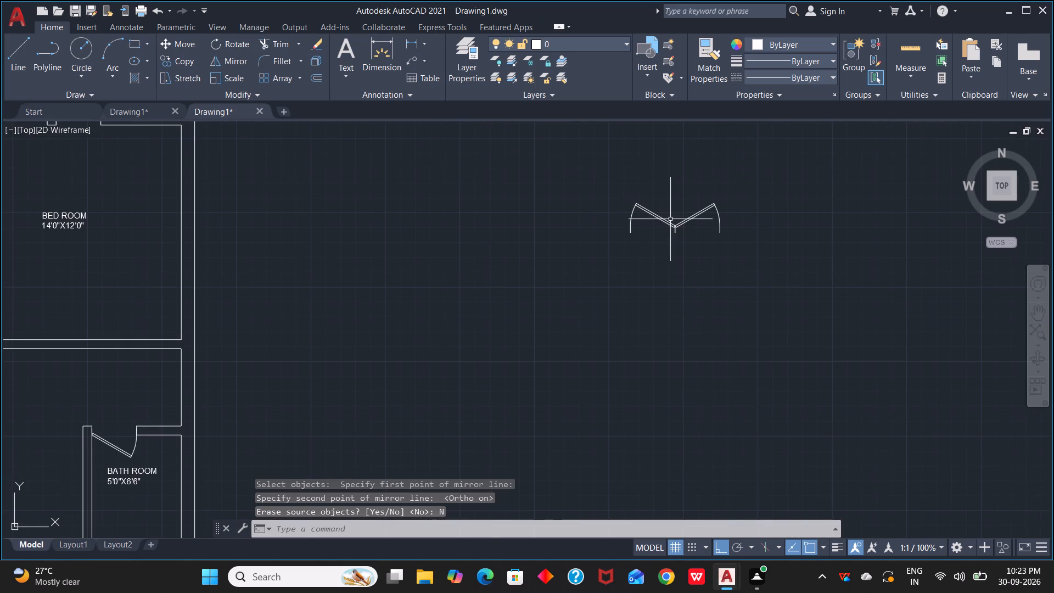
{"action": "left_click_drag", "start_coordinate": [598, 165], "coordinate": [606, 170]}
{"action": "left_click", "coordinate": [775, 295]}
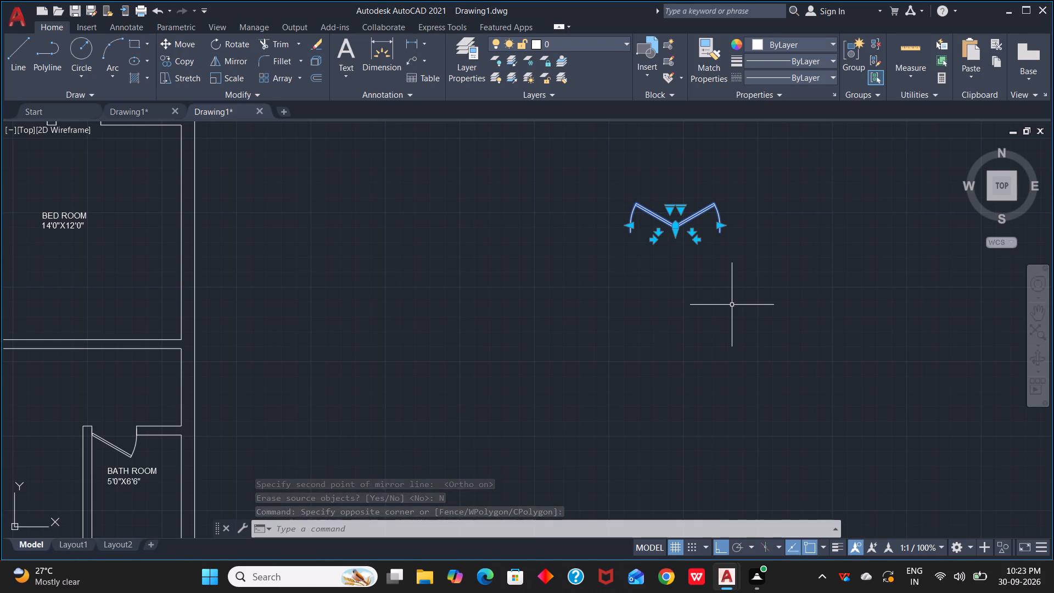
{"action": "scroll", "coordinate": [671, 247], "scroll_direction": "up", "scroll_amount": 2}
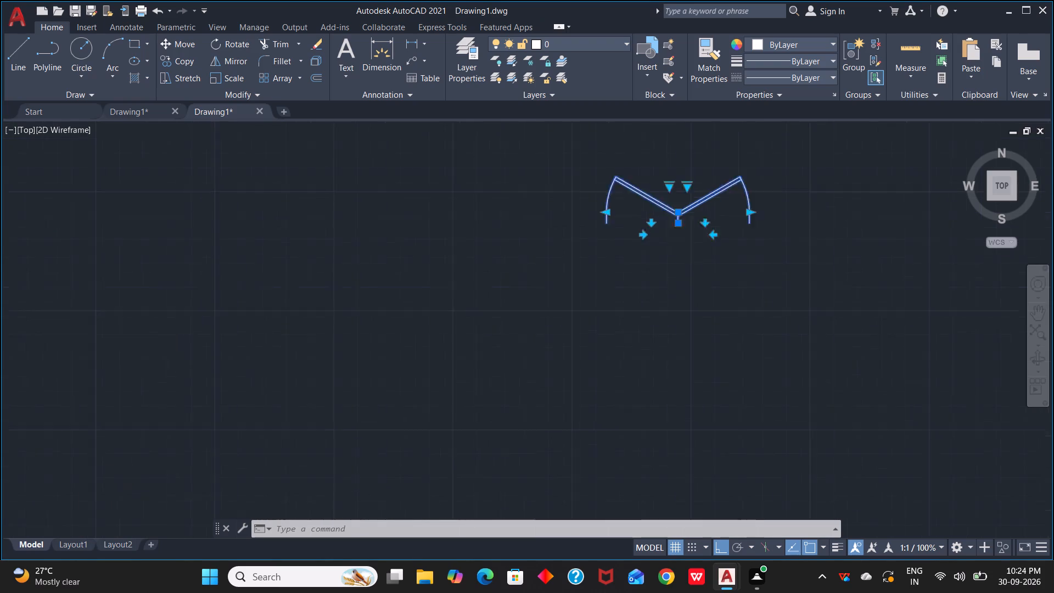
{"action": "scroll", "coordinate": [671, 247], "scroll_direction": "up", "scroll_amount": 2}
{"action": "middle_click_drag", "start_coordinate": [680, 184], "coordinate": [648, 370]}
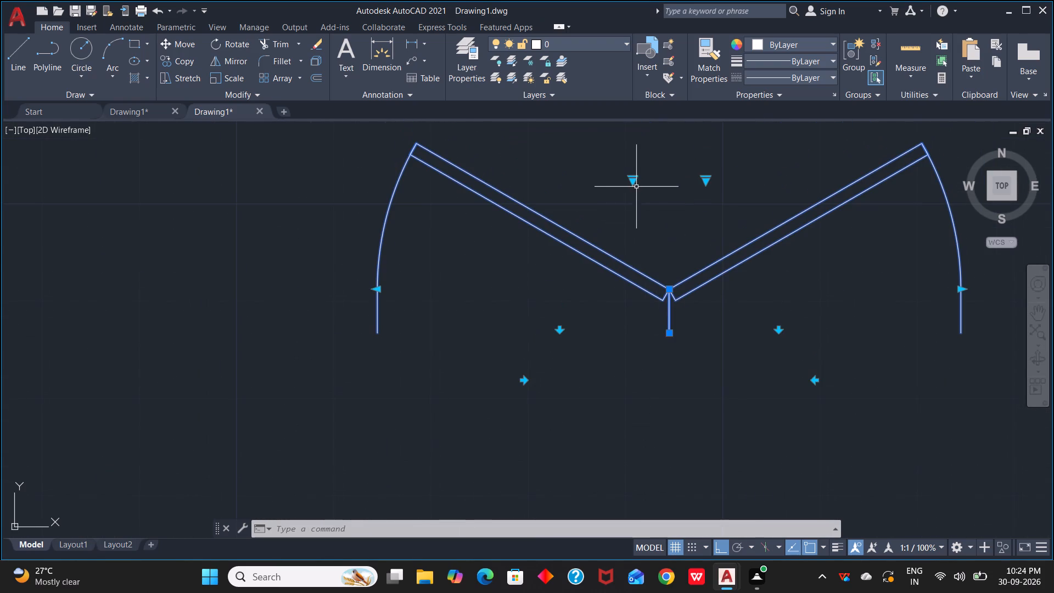
{"action": "left_click", "coordinate": [632, 182]}
{"action": "left_click", "coordinate": [681, 234]}
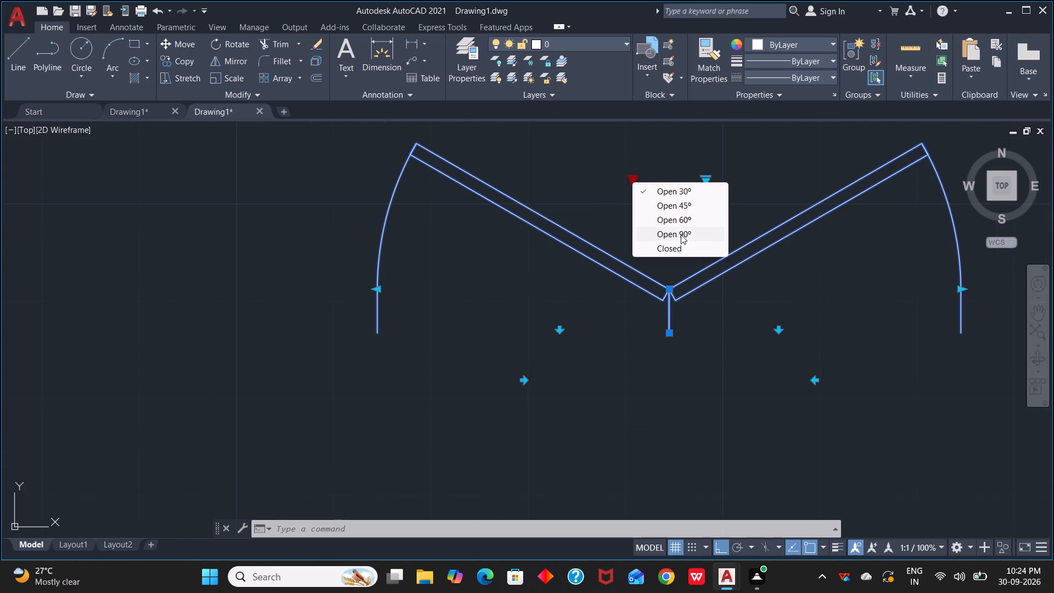
{"action": "left_click", "coordinate": [706, 183]}
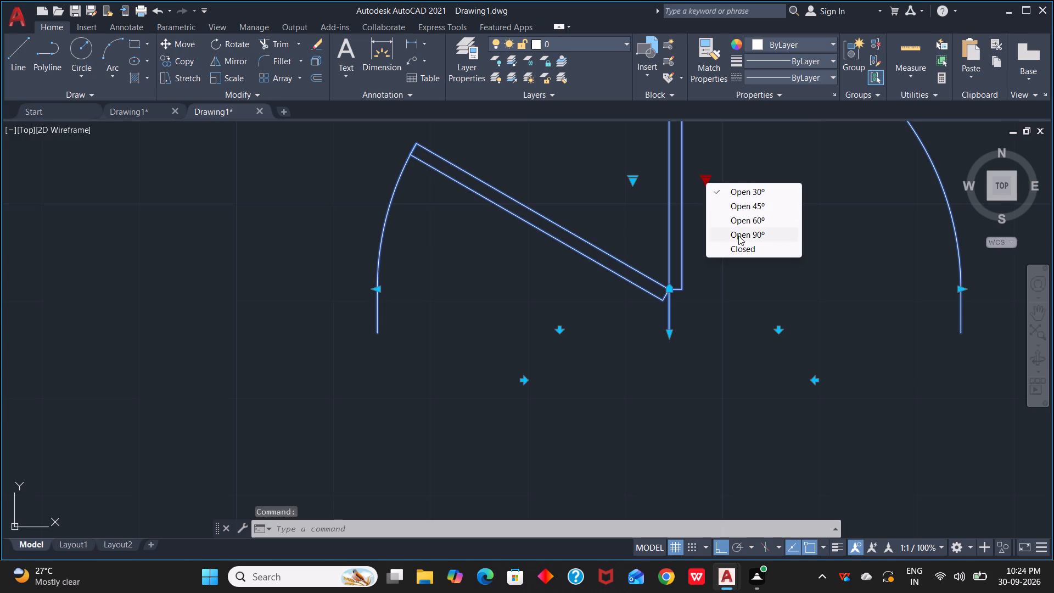
{"action": "left_click", "coordinate": [738, 236]}
Group the two door leaves outside the plan into one double door.
{"action": "scroll", "coordinate": [702, 244], "scroll_direction": "down", "scroll_amount": 2}
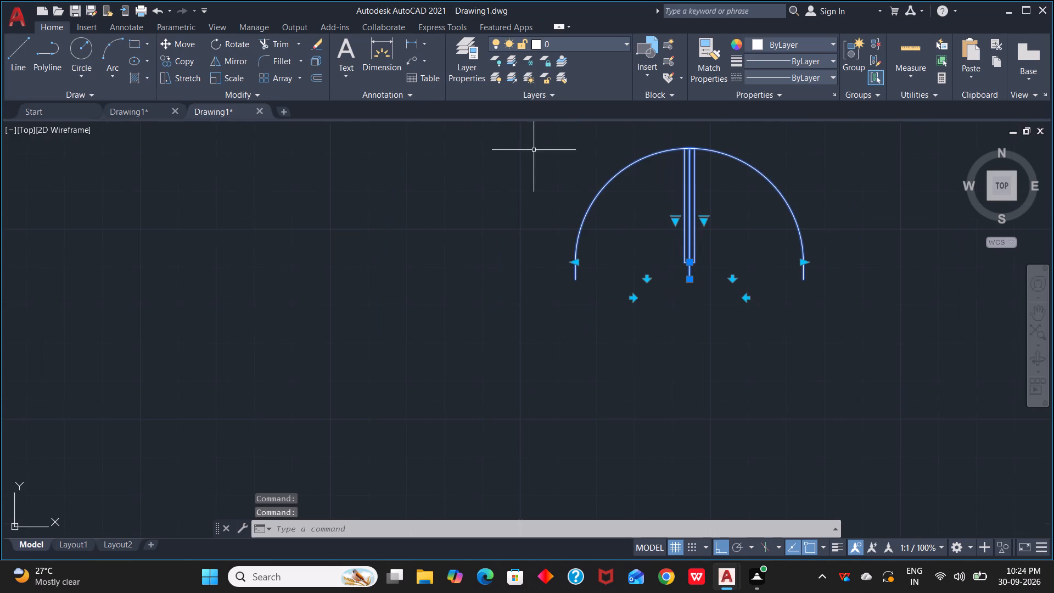
{"action": "left_click_drag", "start_coordinate": [534, 150], "coordinate": [554, 153]}
{"action": "left_click", "coordinate": [888, 329]}
{"action": "key", "text": "g"}
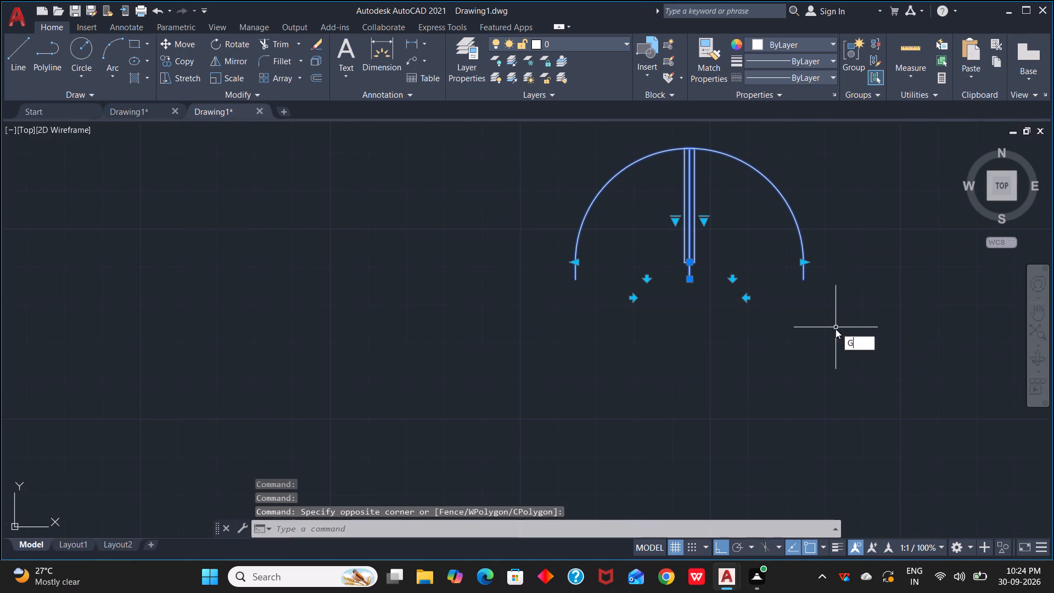
{"action": "key", "text": "space"}
Copy the double-door group from its lower west end to the lower corner of the west wall end at the DINNING–STAIR opening, with Ortho off.
{"action": "scroll", "coordinate": [692, 289], "scroll_direction": "up", "scroll_amount": 3}
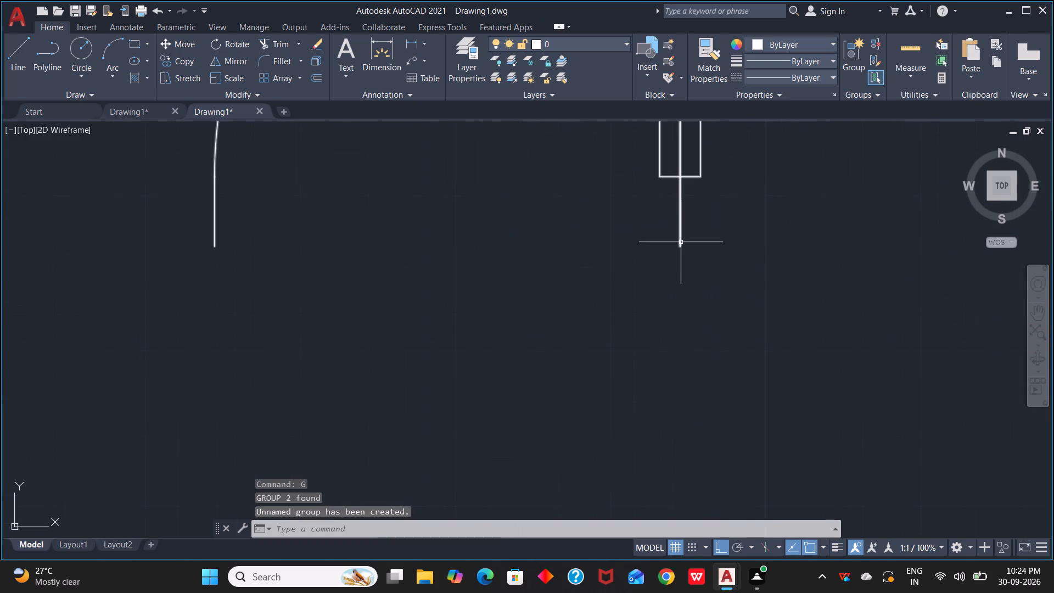
{"action": "left_click", "coordinate": [681, 242]}
{"action": "scroll", "coordinate": [683, 253], "scroll_direction": "up", "scroll_amount": 2}
{"action": "scroll", "coordinate": [683, 253], "scroll_direction": "down", "scroll_amount": 4}
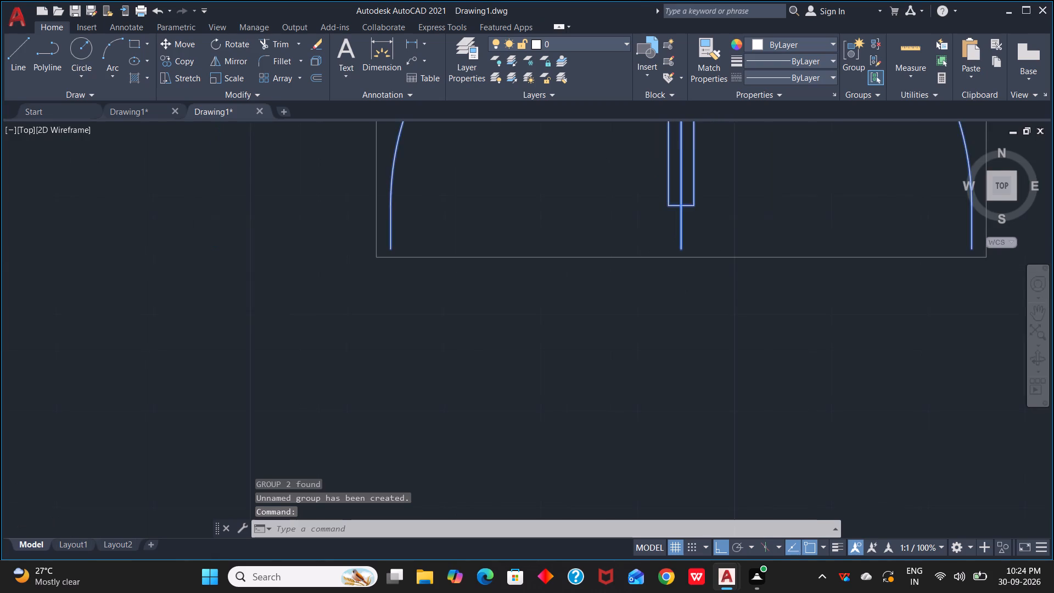
{"action": "key", "text": "c"}
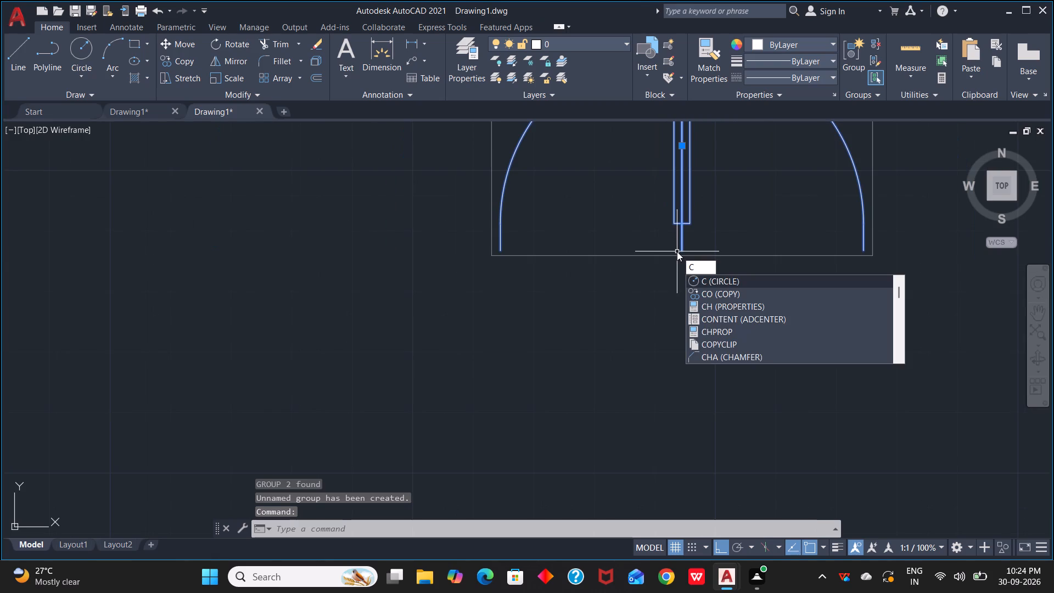
{"action": "key", "text": "o"}
{"action": "key", "text": "space"}
{"action": "scroll", "coordinate": [528, 267], "scroll_direction": "up", "scroll_amount": 3}
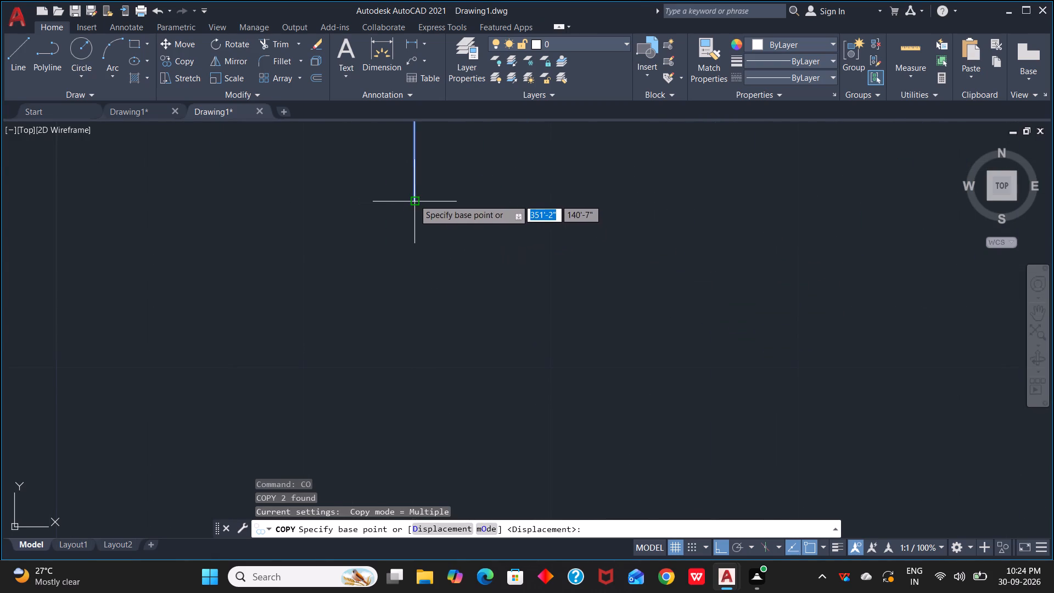
{"action": "left_click", "coordinate": [414, 199]}
{"action": "scroll", "coordinate": [211, 321], "scroll_direction": "down", "scroll_amount": 4}
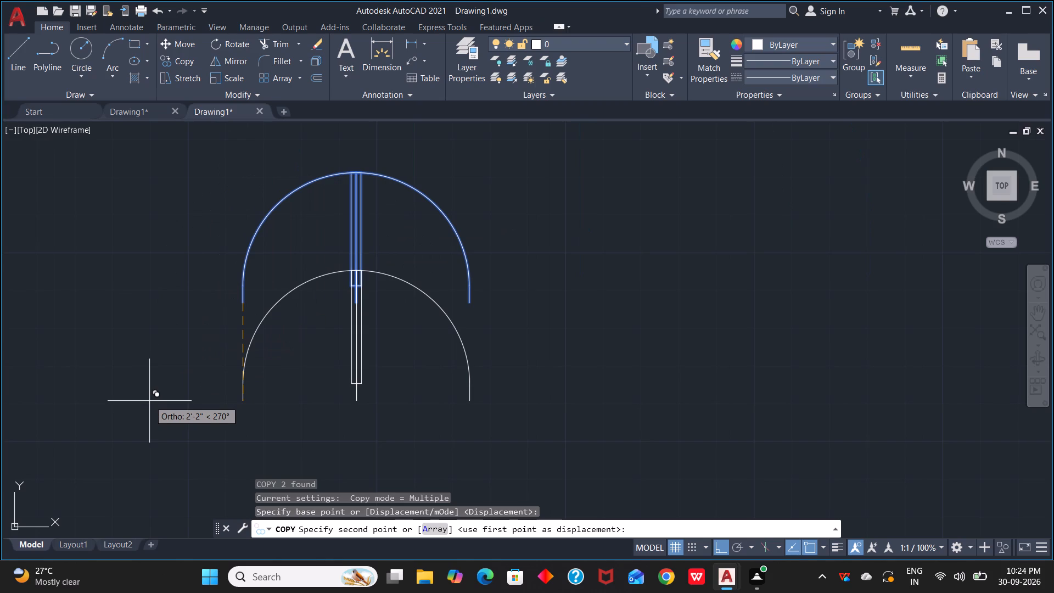
{"action": "key", "text": "F8"}
{"action": "scroll", "coordinate": [65, 412], "scroll_direction": "down", "scroll_amount": 4}
{"action": "middle_click_drag", "start_coordinate": [70, 416], "coordinate": [244, 437]}
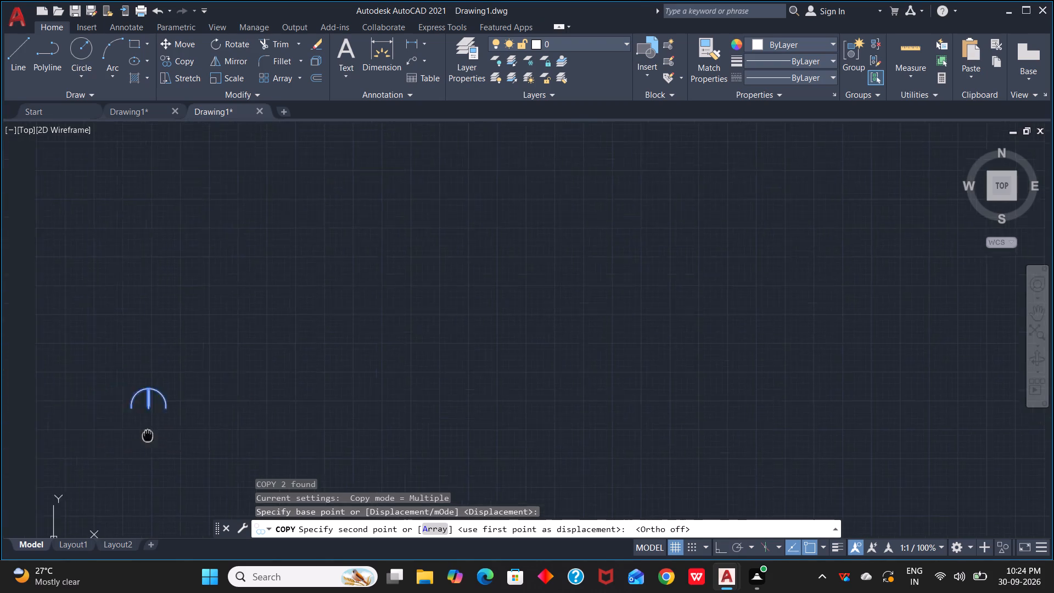
{"action": "middle_click_drag", "start_coordinate": [244, 437], "coordinate": [948, 289]}
{"action": "scroll", "coordinate": [670, 394], "scroll_direction": "up", "scroll_amount": 3}
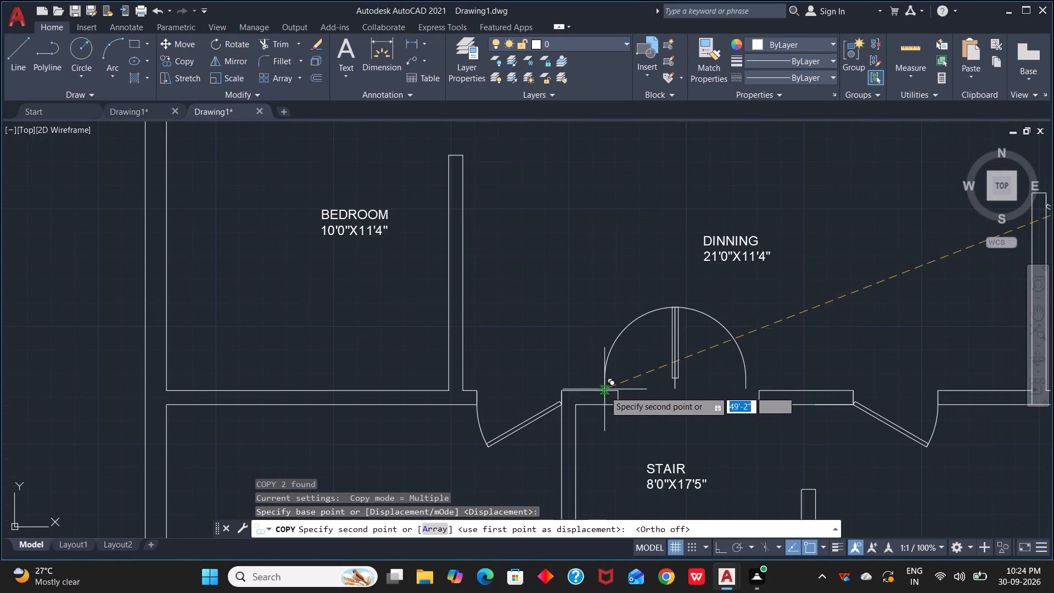
{"action": "scroll", "coordinate": [614, 399], "scroll_direction": "up", "scroll_amount": 3}
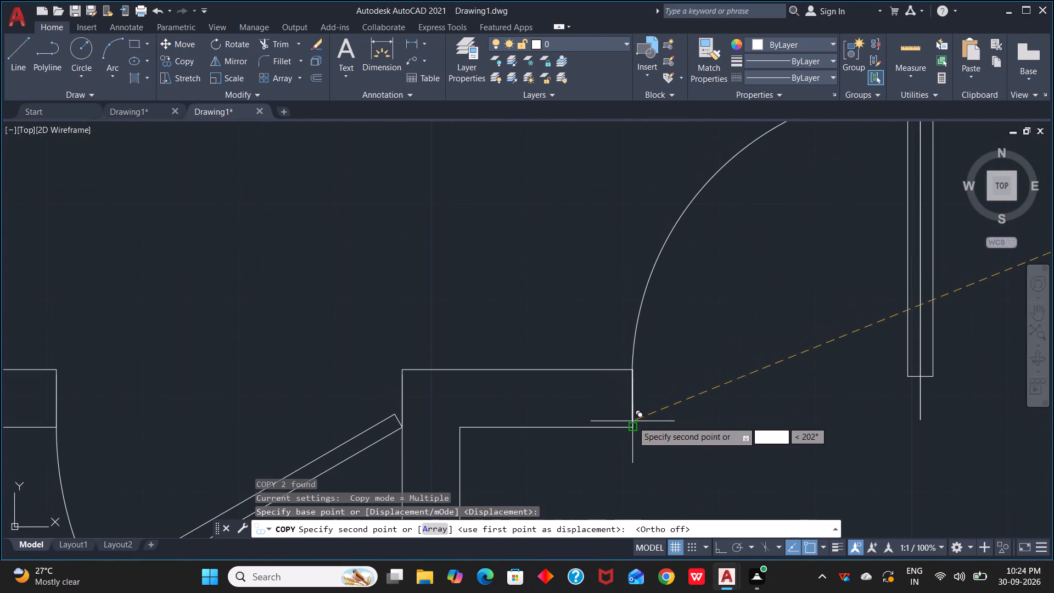
{"action": "left_click", "coordinate": [632, 424]}
{"action": "key", "text": "Escape"}
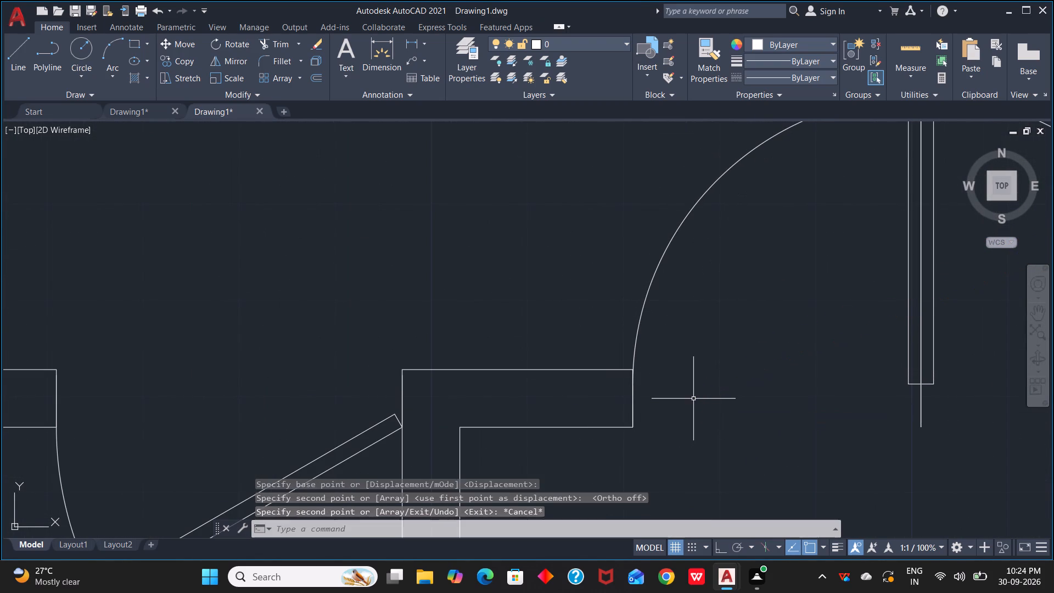
Ungroup the double door placed in the opening between DINNING and STAIR.
{"action": "scroll", "coordinate": [687, 407], "scroll_direction": "down", "scroll_amount": 1}
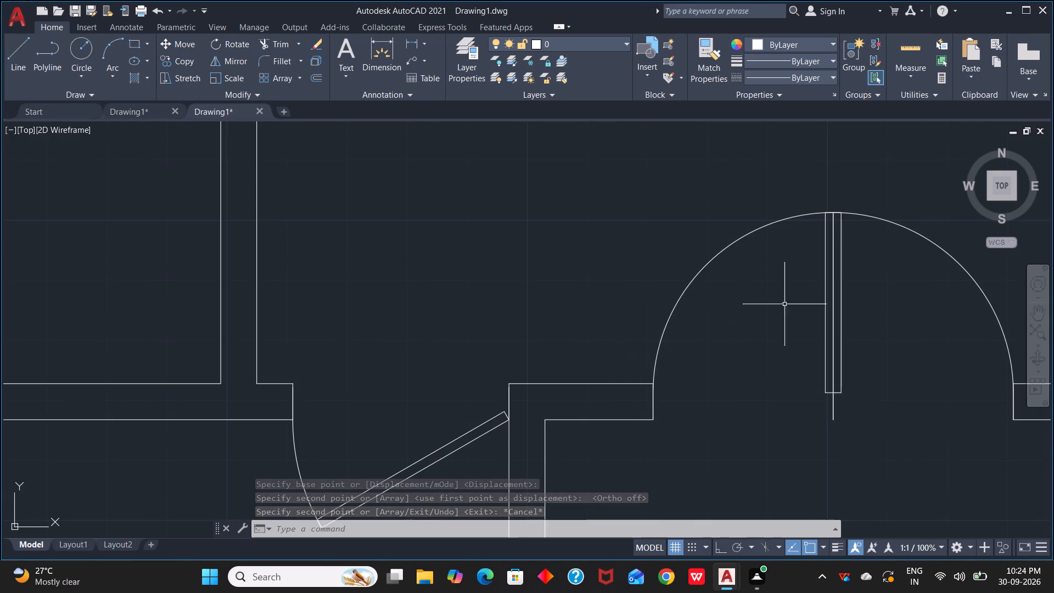
{"action": "left_click", "coordinate": [826, 300]}
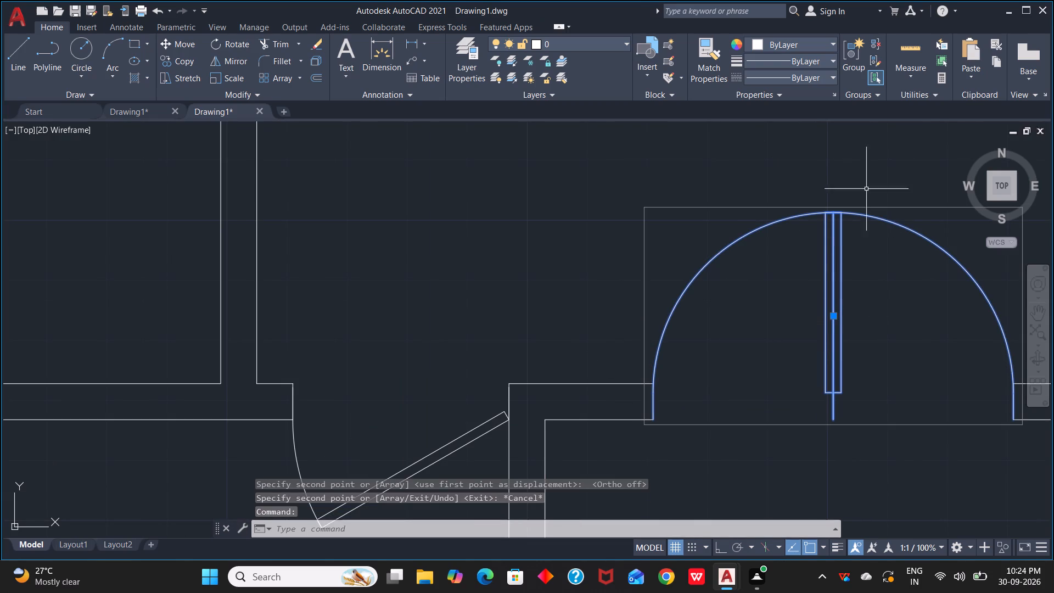
{"action": "left_click", "coordinate": [875, 41]}
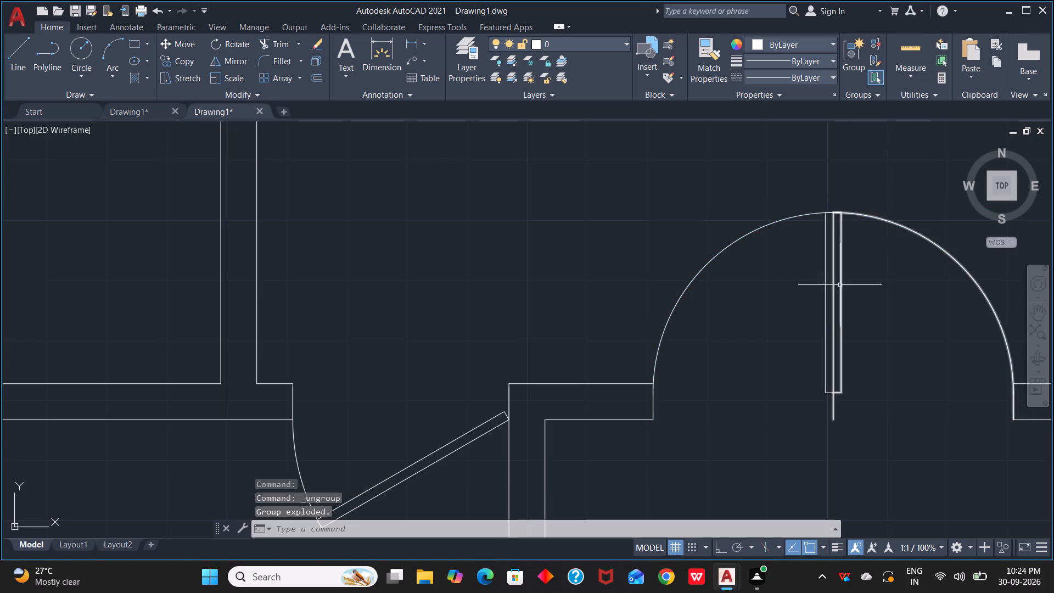
Set the west leaf of the DINNING–STAIR double door to Open 45º.
{"action": "left_click", "coordinate": [826, 289]}
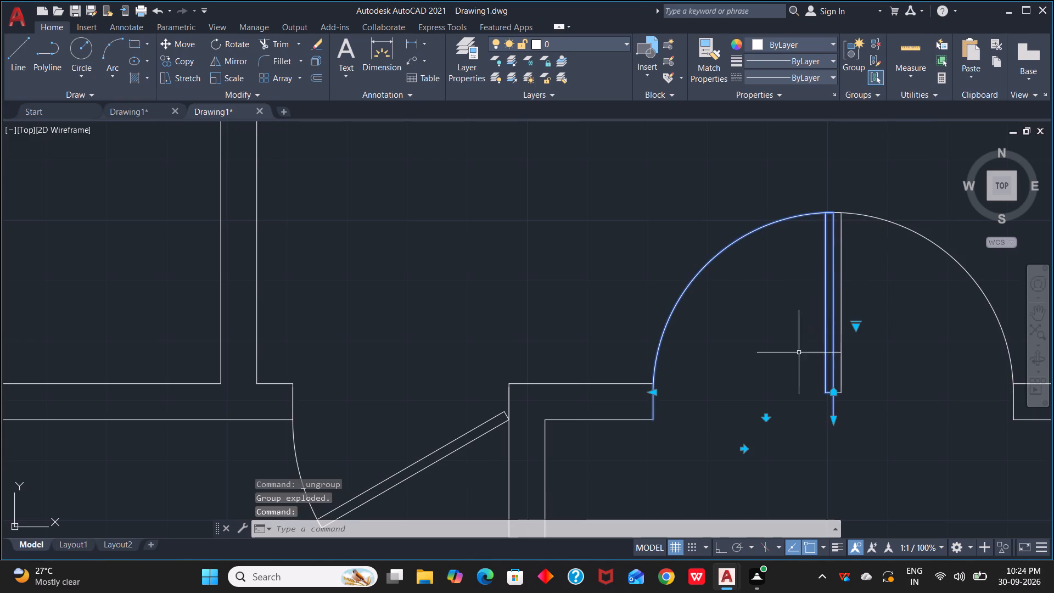
{"action": "left_click", "coordinate": [860, 324]}
{"action": "left_click", "coordinate": [859, 326]}
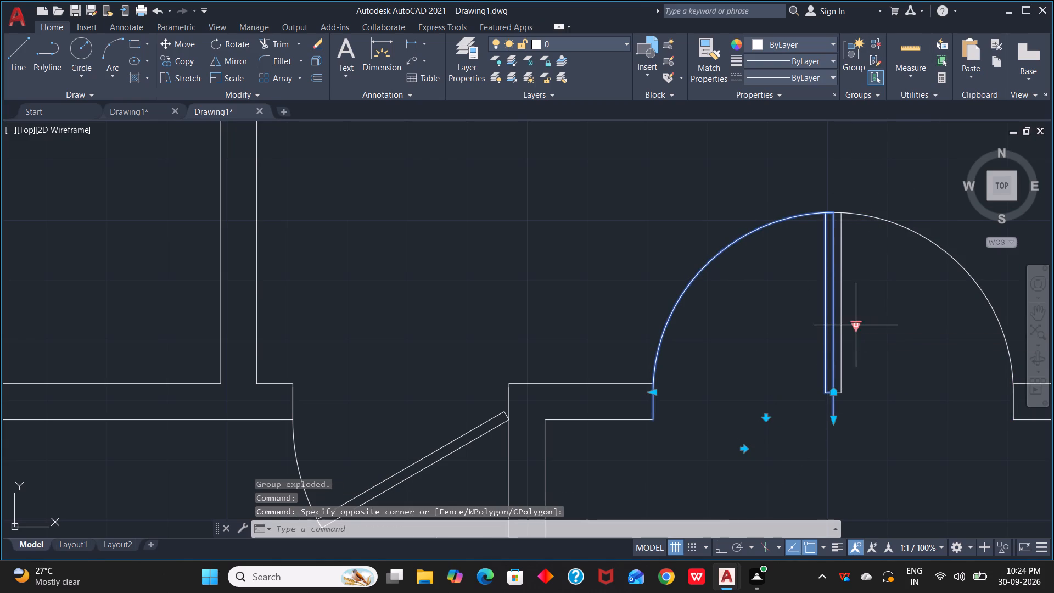
{"action": "left_click", "coordinate": [857, 330]}
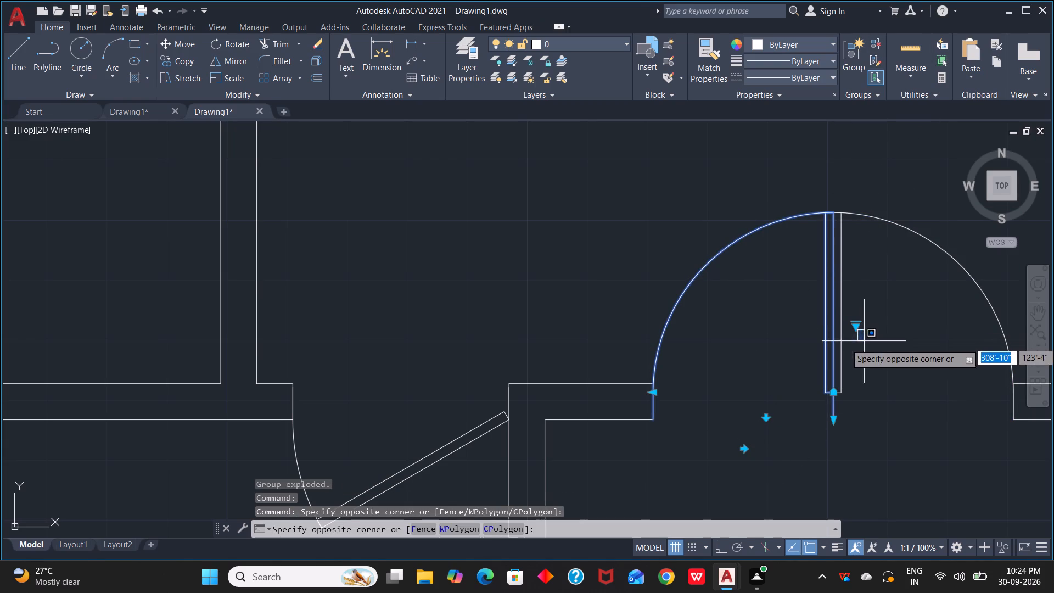
{"action": "key", "text": "Escape"}
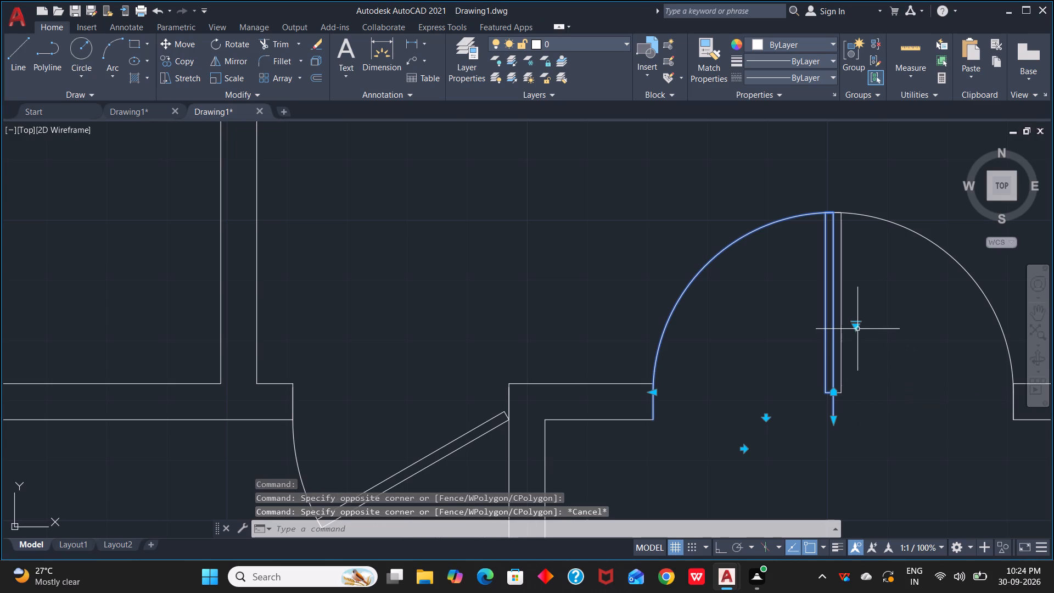
{"action": "left_click", "coordinate": [856, 328]}
{"action": "left_click", "coordinate": [904, 351]}
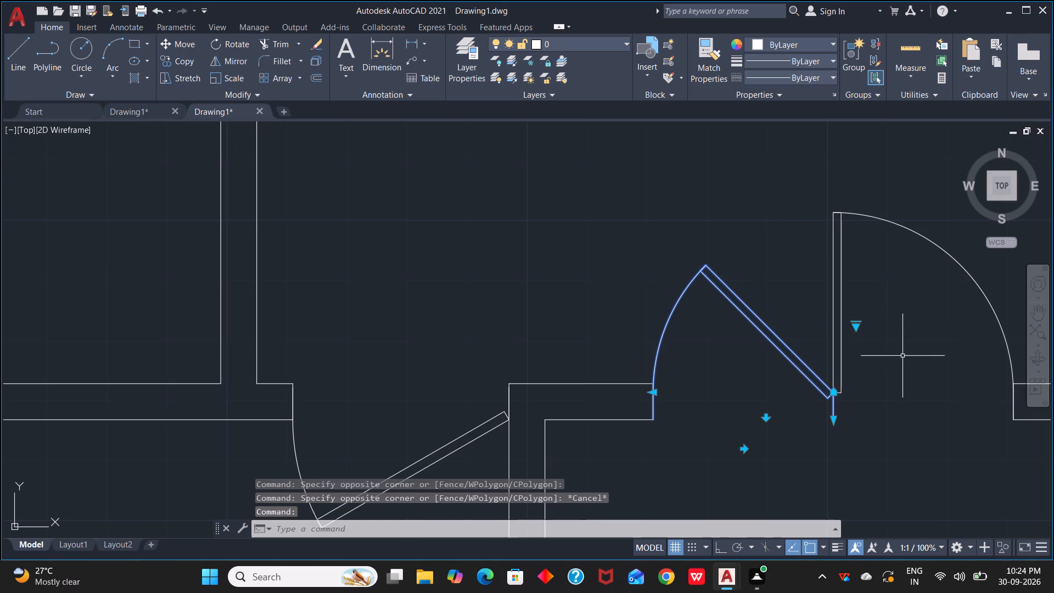
Set the east leaf of the DINNING–STAIR double door to Open 45º.
{"action": "left_click", "coordinate": [963, 267]}
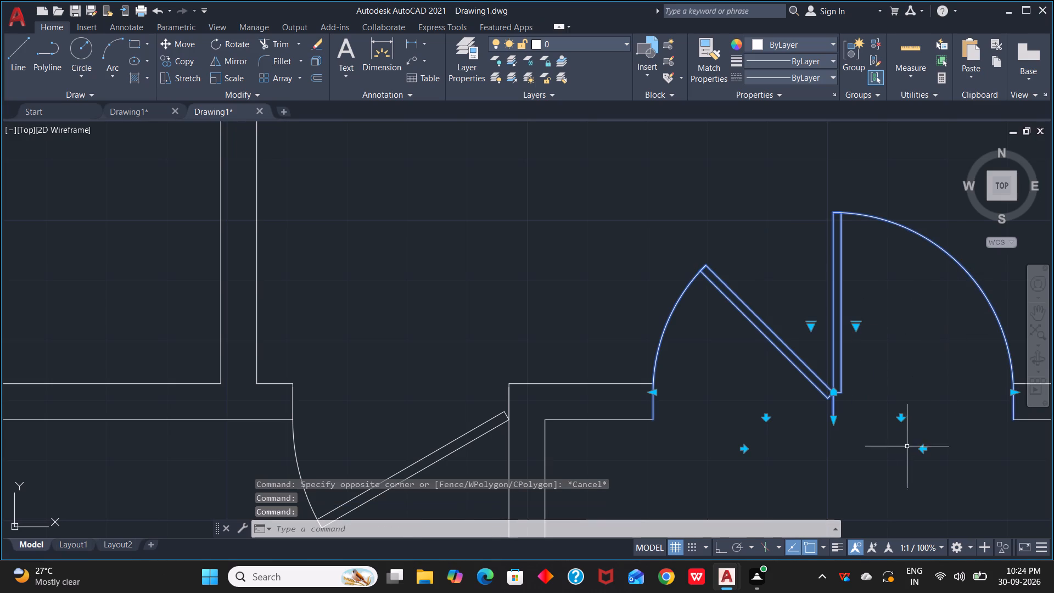
{"action": "left_click", "coordinate": [855, 323]}
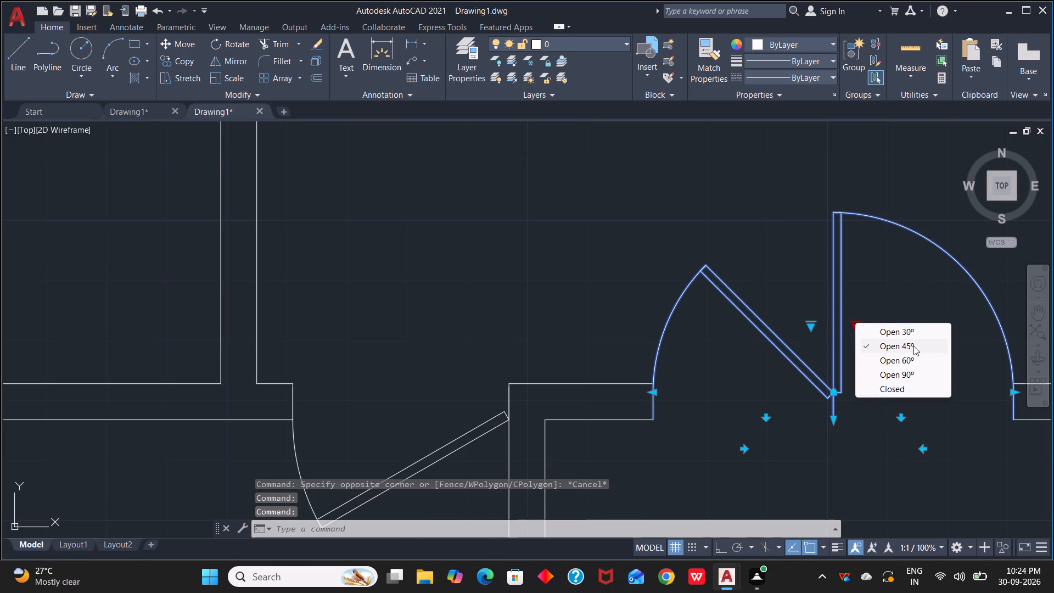
{"action": "left_click", "coordinate": [913, 346]}
{"action": "left_click", "coordinate": [858, 327]}
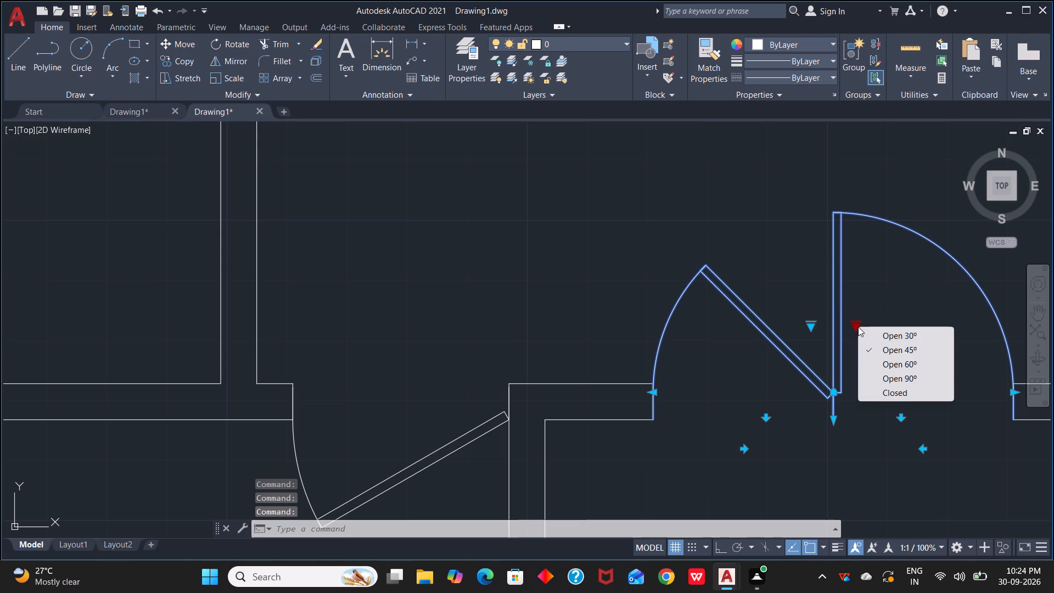
{"action": "left_click", "coordinate": [812, 328]}
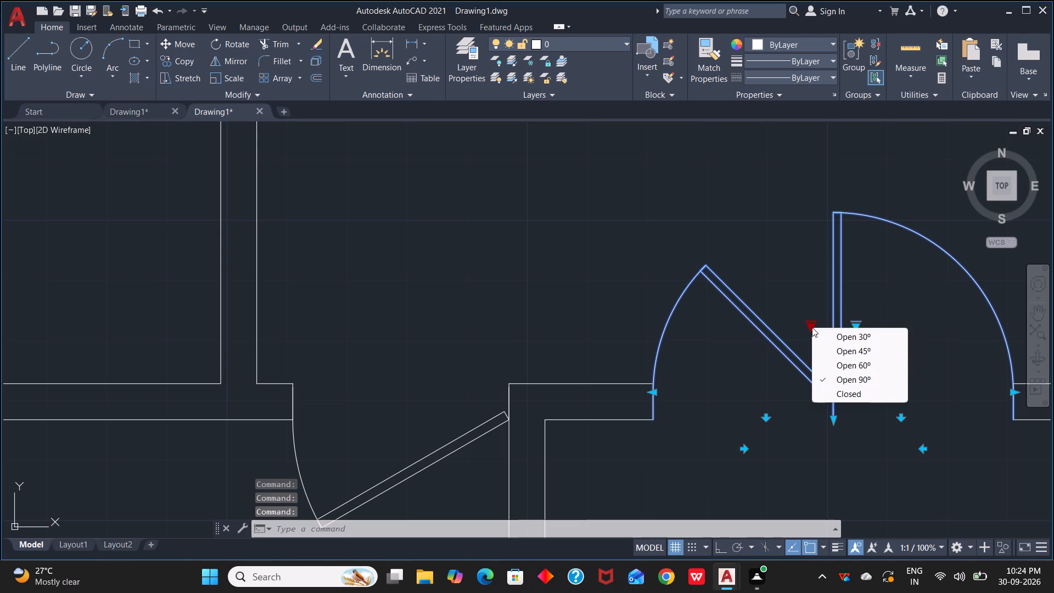
{"action": "left_click", "coordinate": [850, 346]}
{"action": "key", "text": "Escape"}
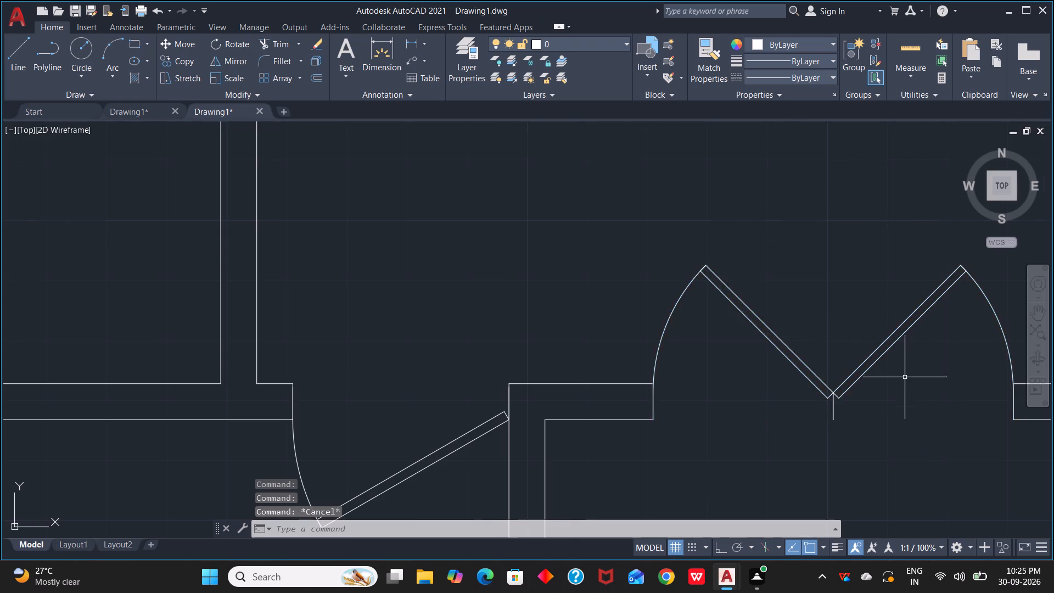
Copy the single door beside CABINET, at the northeast BED ROOM, into the empty space east of the plan.
{"action": "scroll", "coordinate": [905, 377], "scroll_direction": "down", "scroll_amount": 3}
{"action": "middle_click_drag", "start_coordinate": [921, 412], "coordinate": [698, 397]}
{"action": "scroll", "coordinate": [921, 412], "scroll_direction": "down", "scroll_amount": 1}
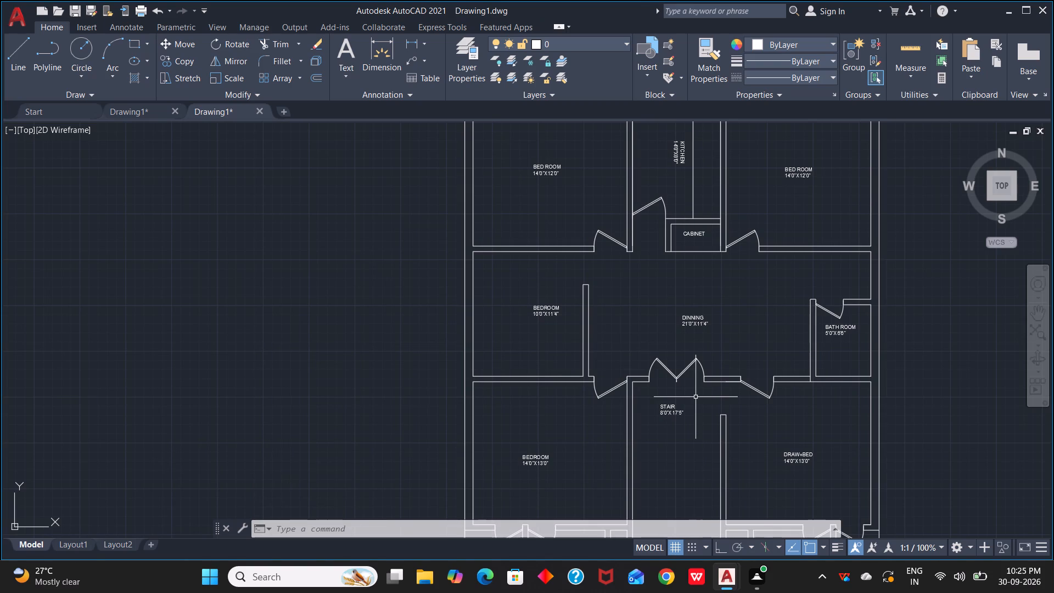
{"action": "middle_click_drag", "start_coordinate": [750, 438], "coordinate": [772, 413]}
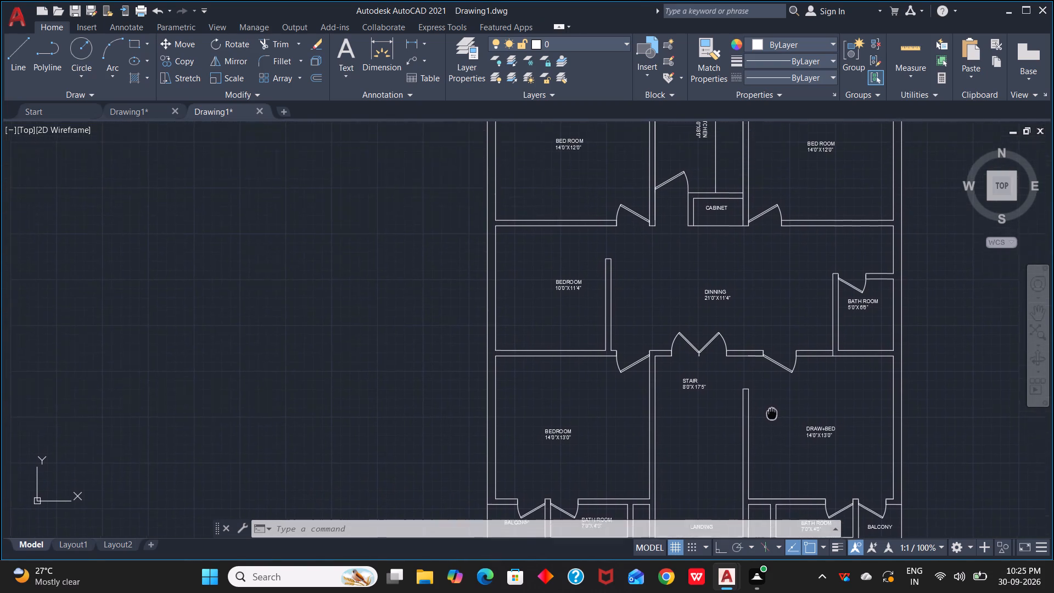
{"action": "middle_click_drag", "start_coordinate": [772, 413], "coordinate": [766, 429]}
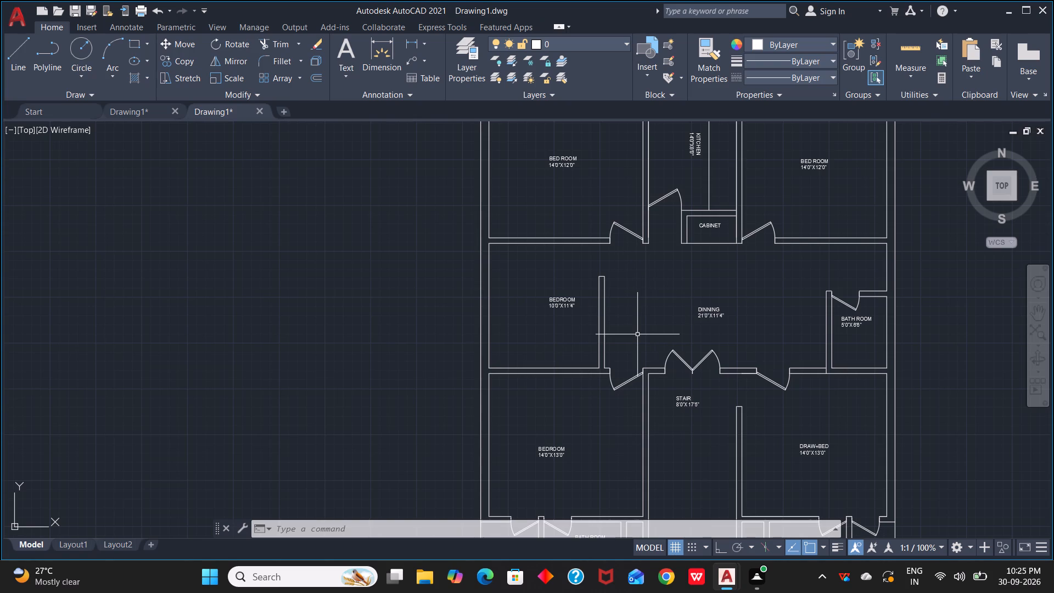
{"action": "scroll", "coordinate": [689, 320], "scroll_direction": "down", "scroll_amount": 1}
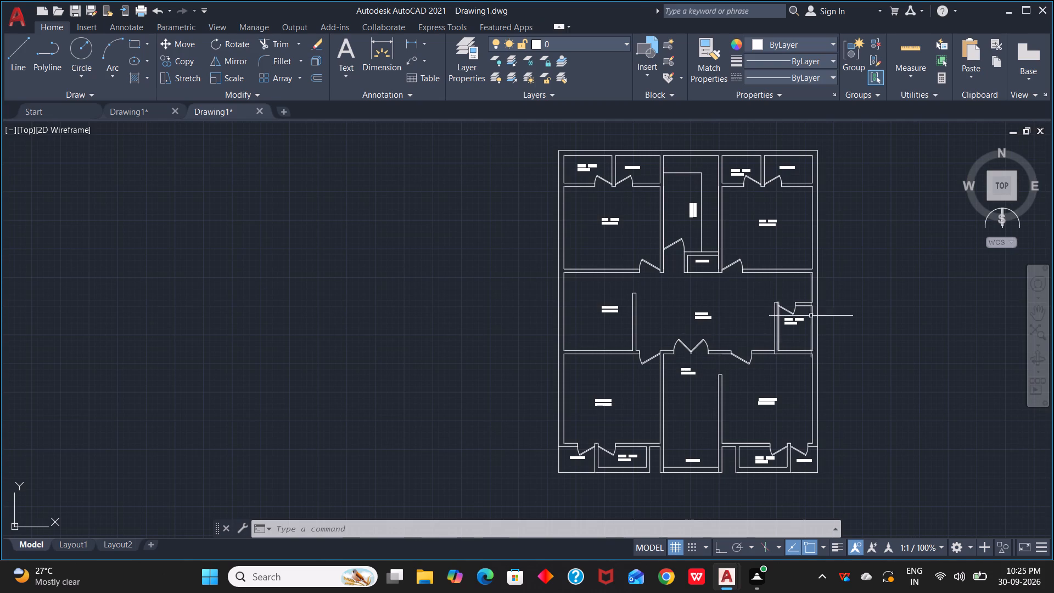
{"action": "middle_click_drag", "start_coordinate": [863, 315], "coordinate": [806, 337]}
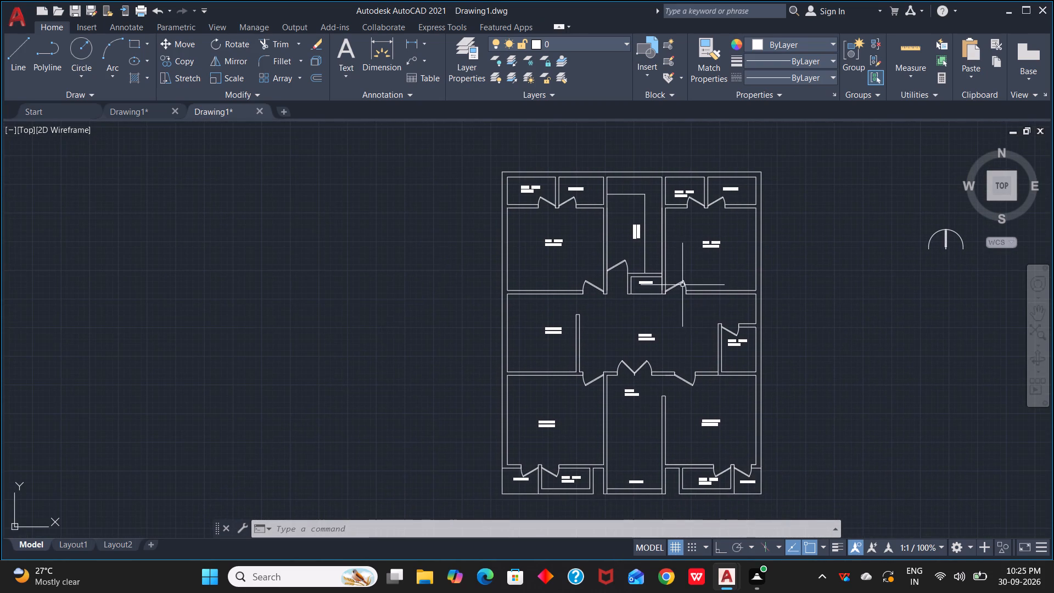
{"action": "left_click", "coordinate": [682, 285]}
{"action": "type", "text": "CO"}
{"action": "key", "text": "space"}
{"action": "scroll", "coordinate": [672, 294], "scroll_direction": "up", "scroll_amount": 3}
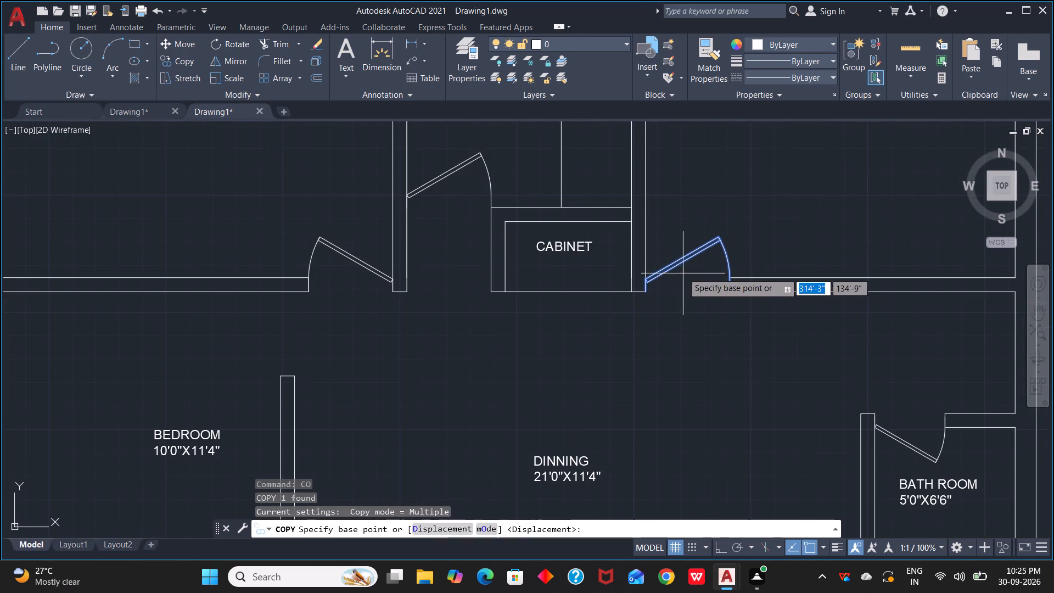
{"action": "left_click", "coordinate": [680, 260]}
{"action": "scroll", "coordinate": [909, 367], "scroll_direction": "down", "scroll_amount": 2}
{"action": "middle_click_drag", "start_coordinate": [879, 374], "coordinate": [551, 393]}
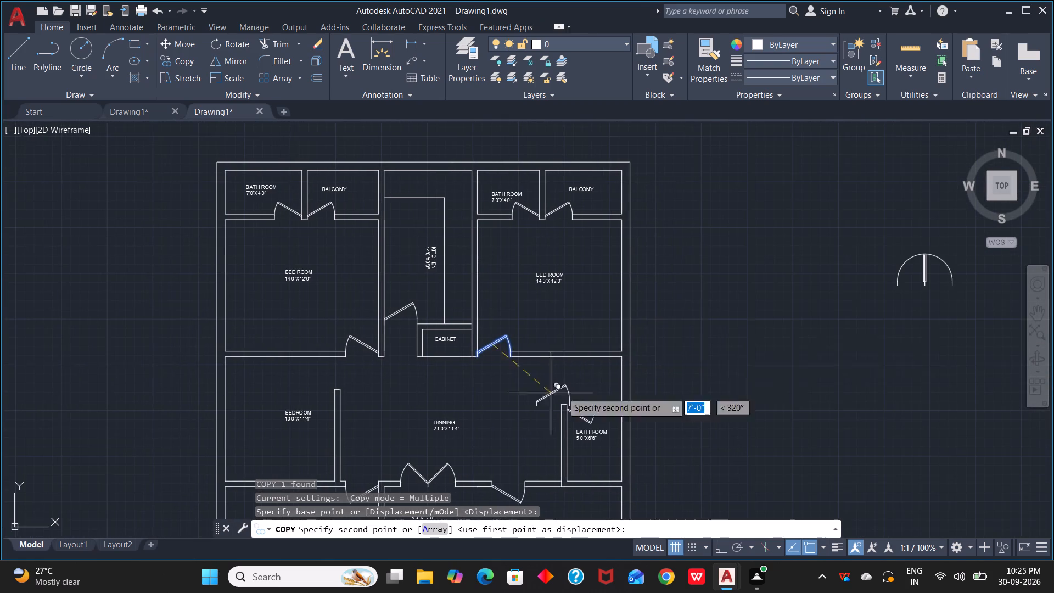
{"action": "left_click", "coordinate": [761, 337]}
{"action": "key", "text": "Escape"}
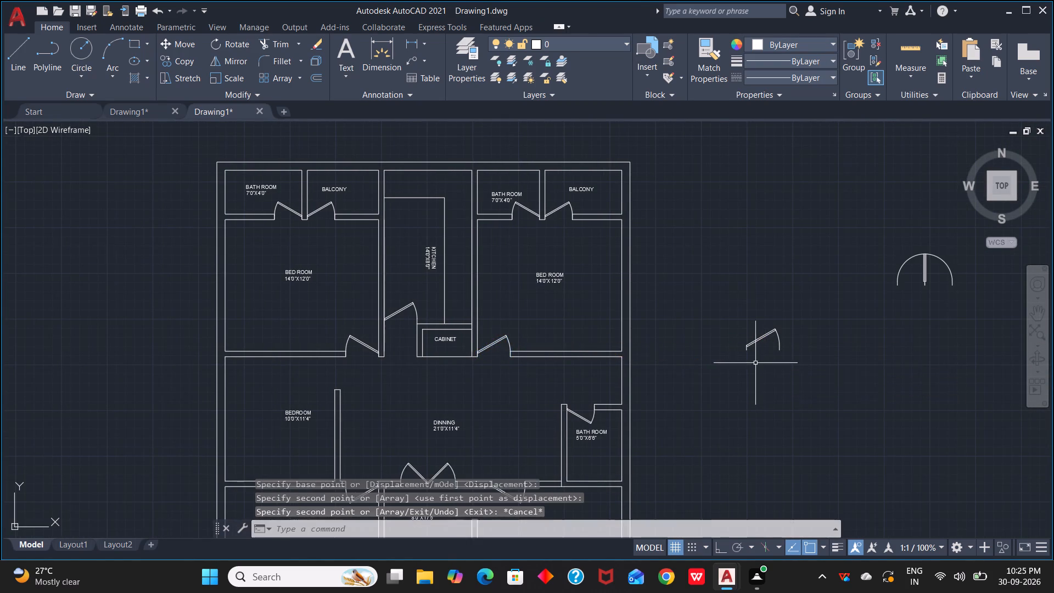
Rotate the copied door outside the plan by 270° about its lower west end, with Ortho on.
{"action": "scroll", "coordinate": [754, 360], "scroll_direction": "up", "scroll_amount": 4}
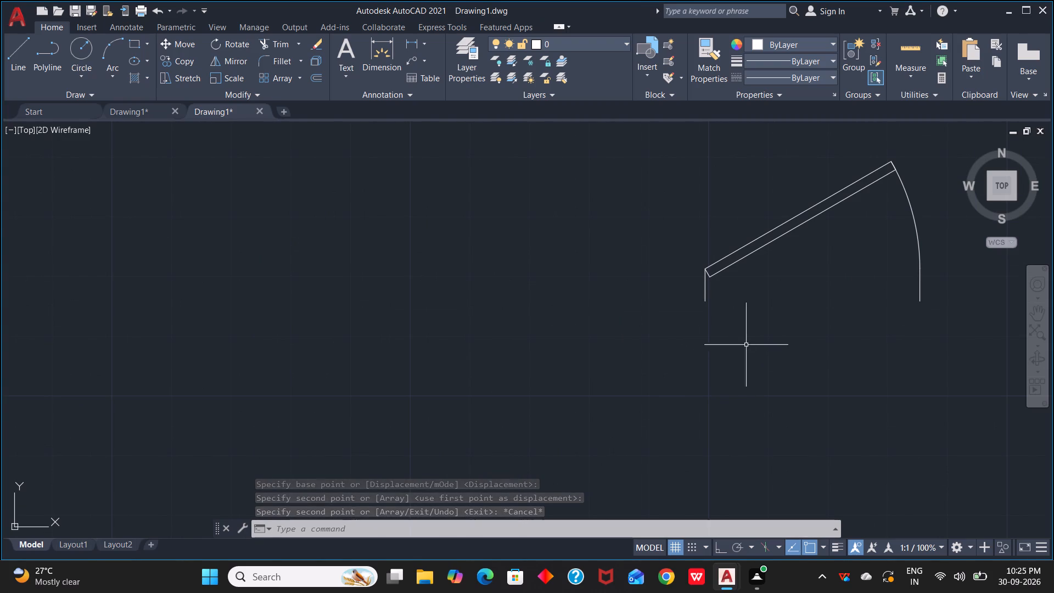
{"action": "key", "text": "r"}
{"action": "key", "text": "o"}
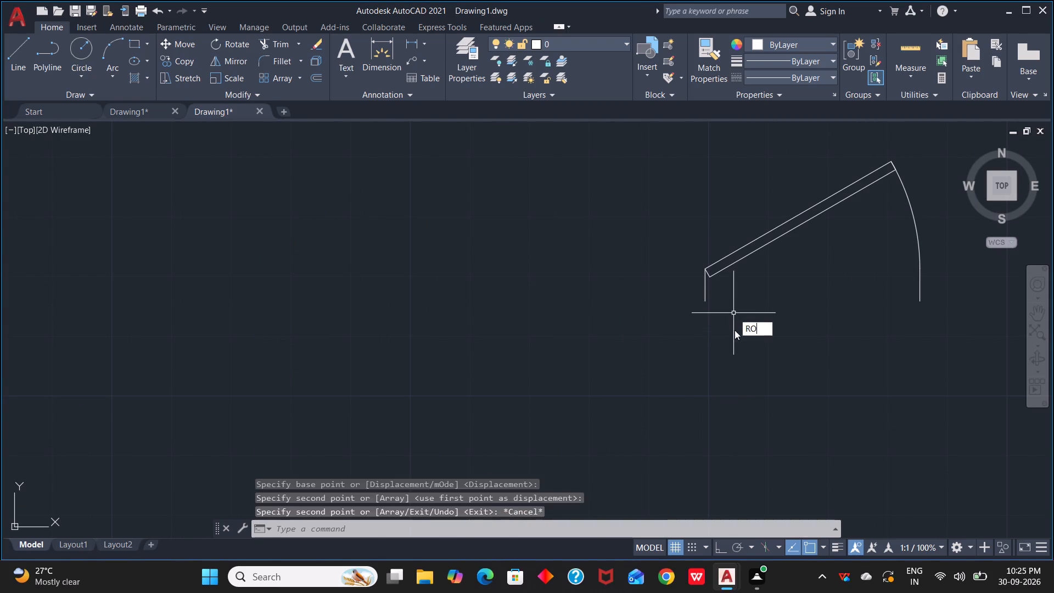
{"action": "key", "text": "space"}
{"action": "left_click", "coordinate": [705, 293]}
{"action": "key", "text": "space"}
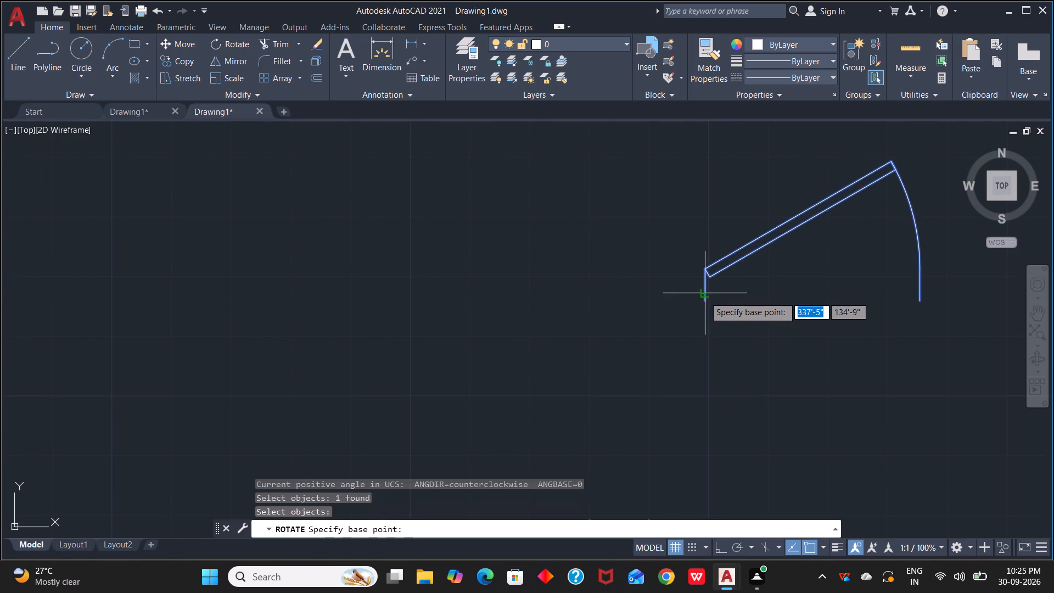
{"action": "left_click", "coordinate": [706, 300]}
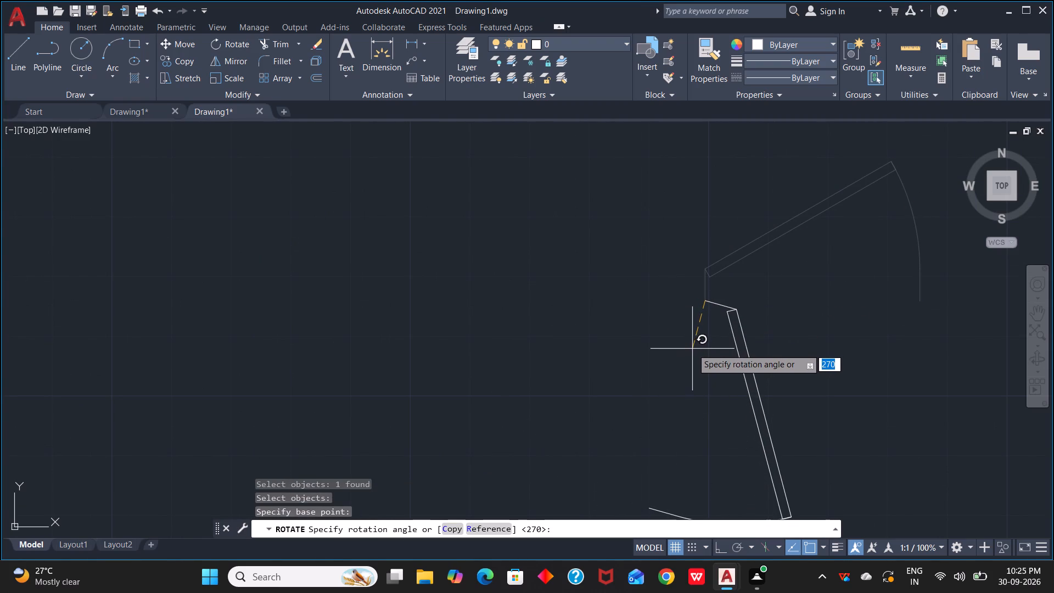
{"action": "key", "text": "F8"}
{"action": "left_click", "coordinate": [700, 341]}
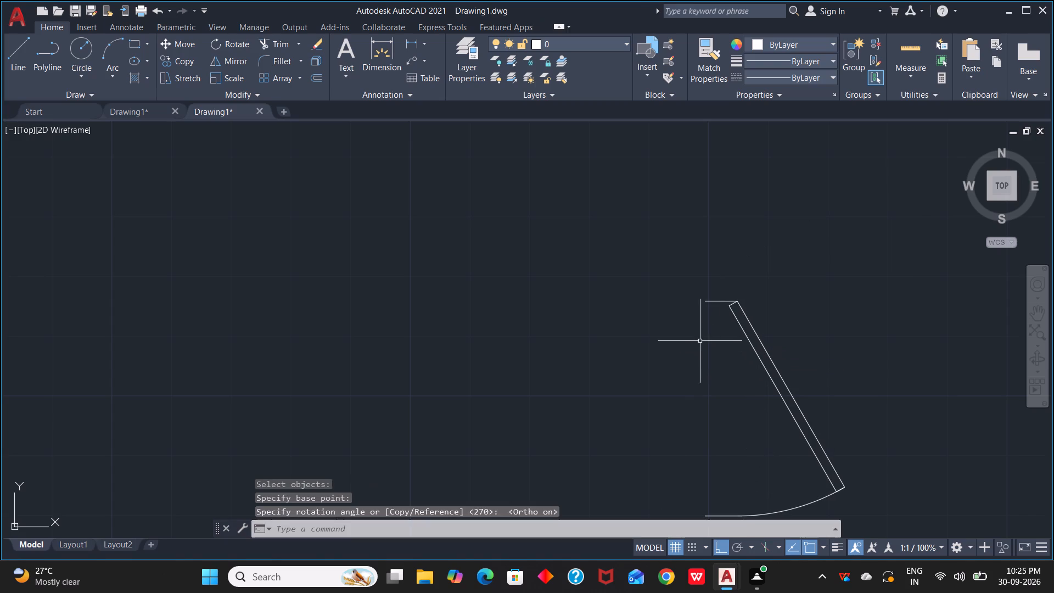
Copy the rotated door from its northwest end to the top of the opening between the 10'0"X11'4" BEDROOM and DINNING, with Ortho off.
{"action": "scroll", "coordinate": [643, 363], "scroll_direction": "down", "scroll_amount": 2}
{"action": "middle_click_drag", "start_coordinate": [614, 363], "coordinate": [739, 288]}
{"action": "scroll", "coordinate": [679, 311], "scroll_direction": "down", "scroll_amount": 2}
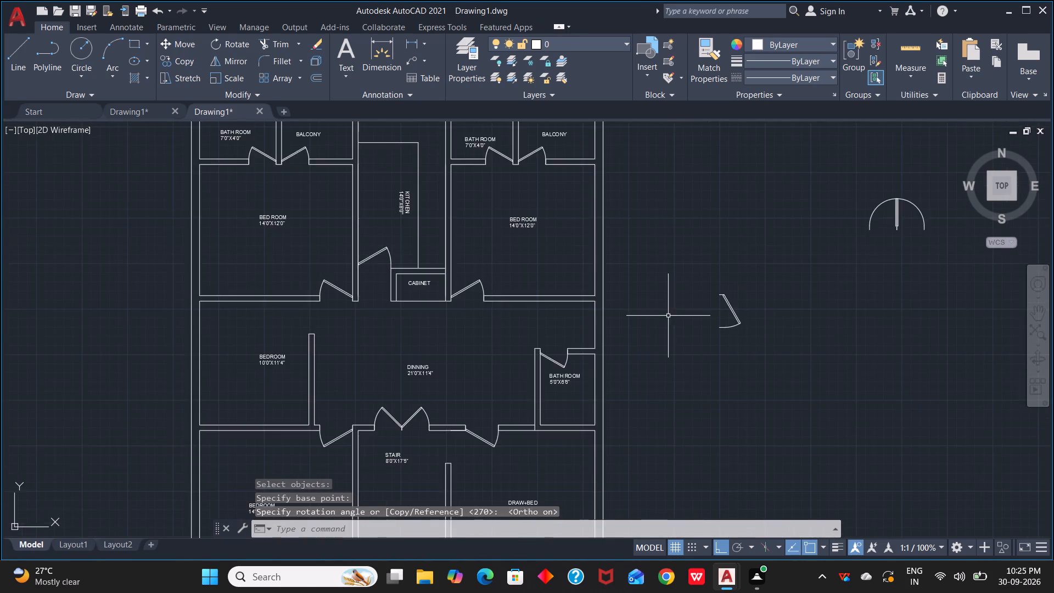
{"action": "scroll", "coordinate": [668, 316], "scroll_direction": "down", "scroll_amount": 1}
{"action": "left_click", "coordinate": [708, 287]}
{"action": "left_click", "coordinate": [691, 297]}
{"action": "left_click_drag", "start_coordinate": [691, 297], "coordinate": [692, 307]}
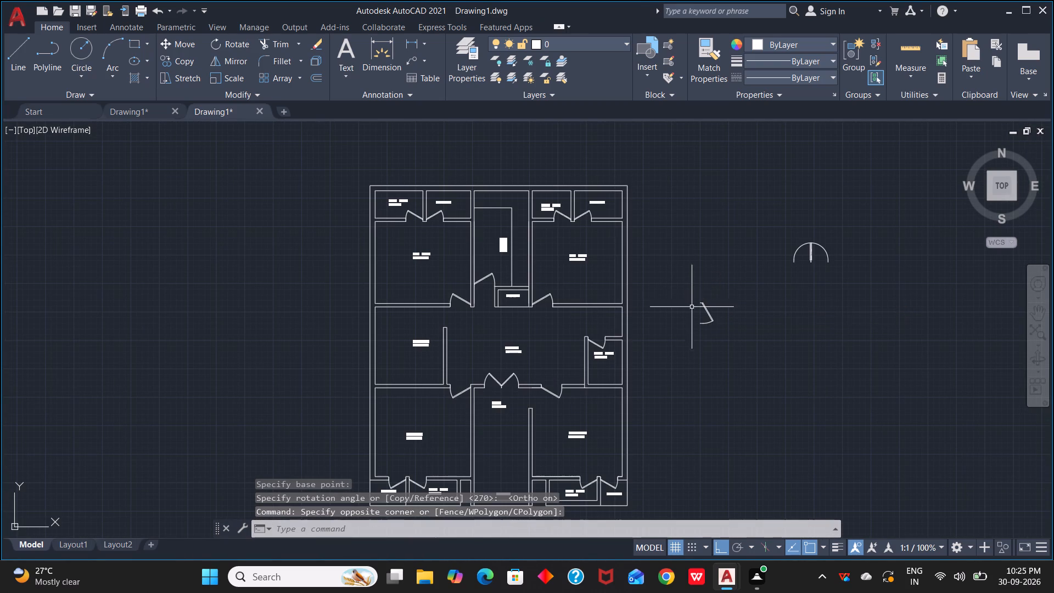
{"action": "left_click_drag", "start_coordinate": [692, 307], "coordinate": [705, 348]}
{"action": "left_click_drag", "start_coordinate": [689, 290], "coordinate": [698, 301]}
{"action": "left_click", "coordinate": [741, 345]}
{"action": "scroll", "coordinate": [706, 303], "scroll_direction": "up", "scroll_amount": 3}
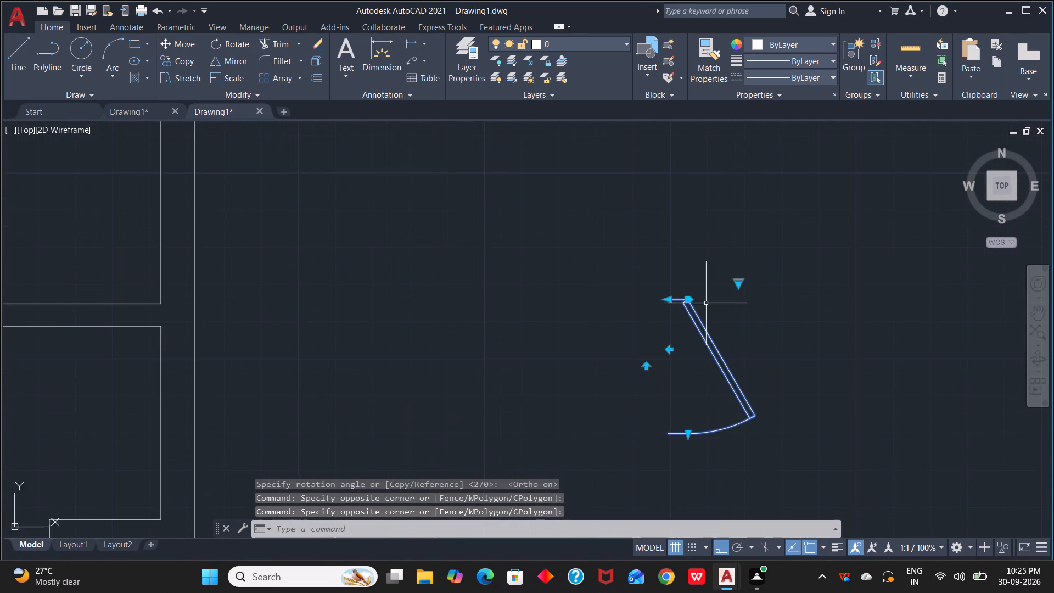
{"action": "scroll", "coordinate": [706, 303], "scroll_direction": "up", "scroll_amount": 2}
{"action": "type", "text": "CO"}
{"action": "key", "text": "space"}
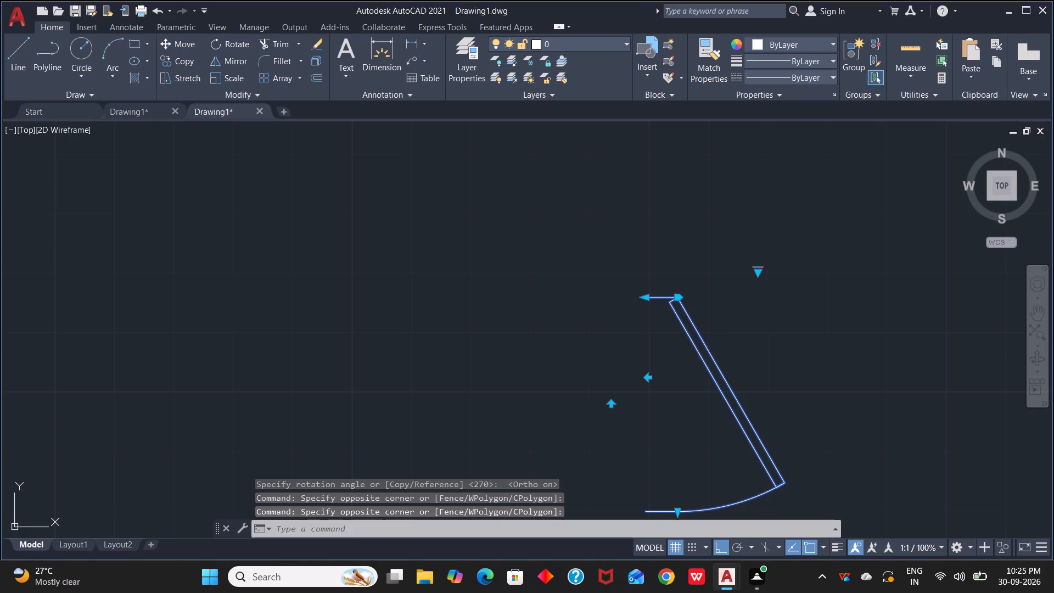
{"action": "left_click", "coordinate": [647, 304]}
{"action": "scroll", "coordinate": [371, 352], "scroll_direction": "down", "scroll_amount": 4}
{"action": "middle_click_drag", "start_coordinate": [290, 352], "coordinate": [327, 352]}
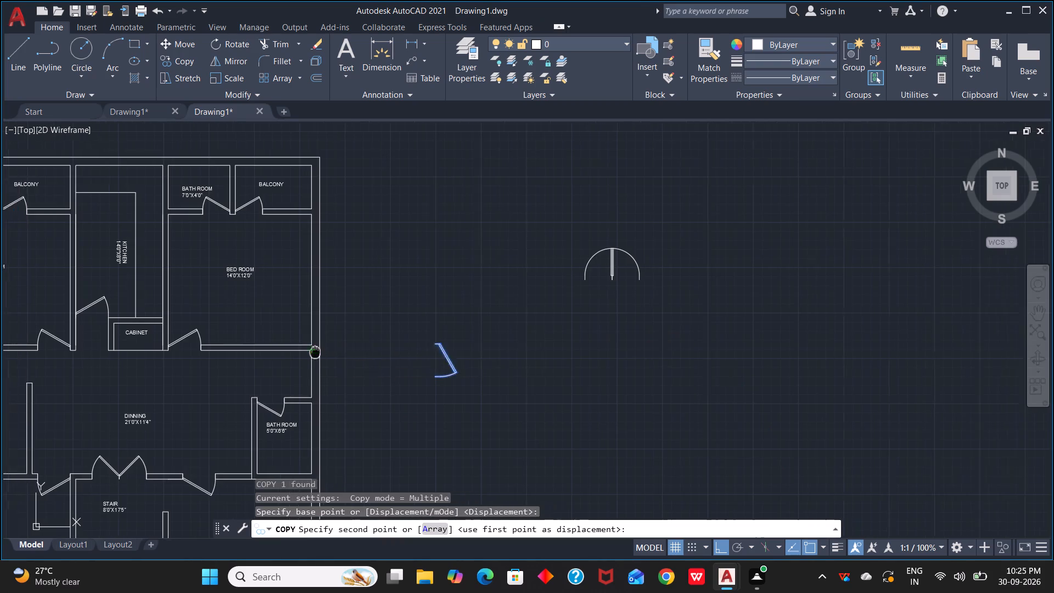
{"action": "middle_click_drag", "start_coordinate": [327, 352], "coordinate": [890, 243]}
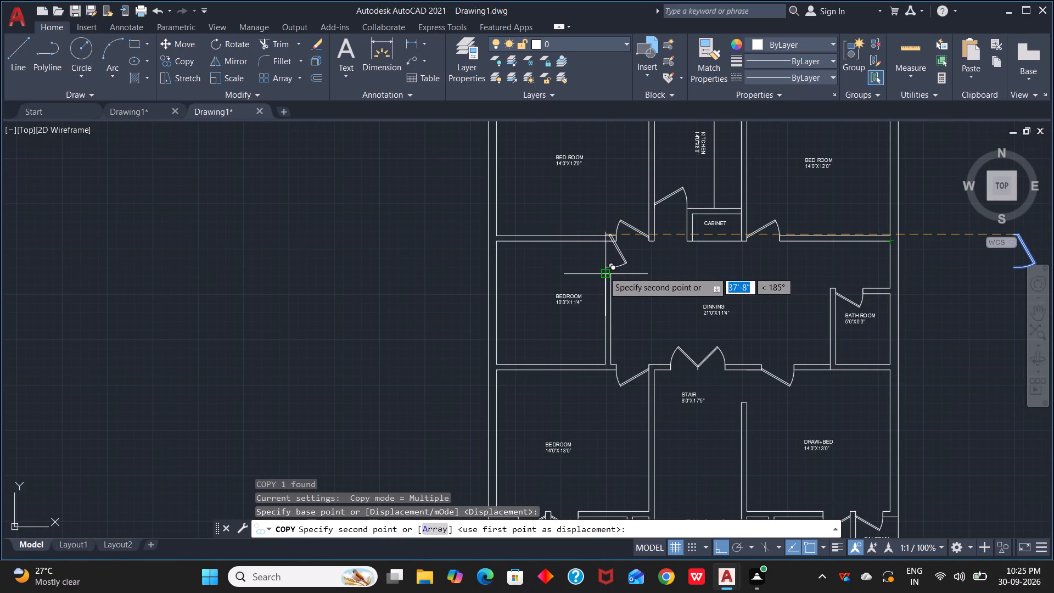
{"action": "key", "text": "F8"}
{"action": "scroll", "coordinate": [598, 273], "scroll_direction": "up", "scroll_amount": 3}
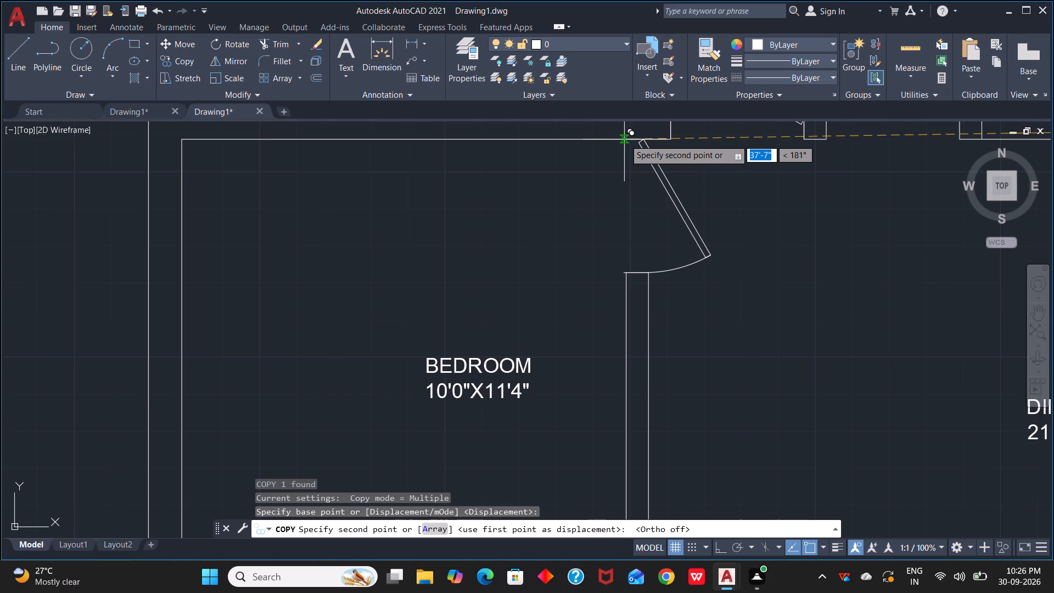
{"action": "left_click", "coordinate": [626, 139]}
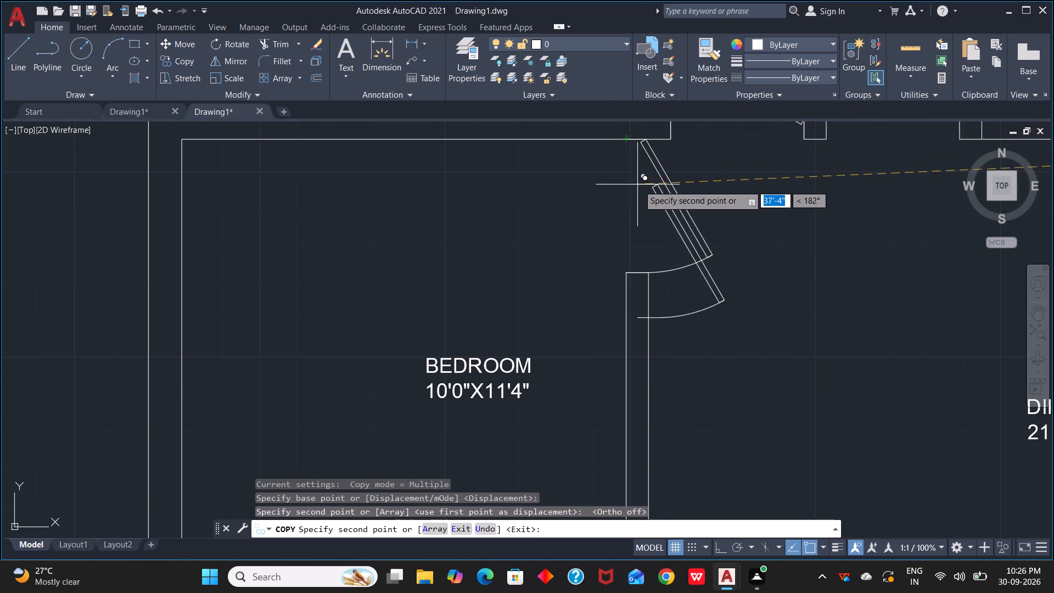
Place another copy of the rotated door in the opening between STAIR and DRAW+BED, with its northwest end on the wall line to the north.
{"action": "scroll", "coordinate": [638, 185], "scroll_direction": "up", "scroll_amount": 3}
{"action": "middle_click_drag", "start_coordinate": [633, 278], "coordinate": [683, 68]}
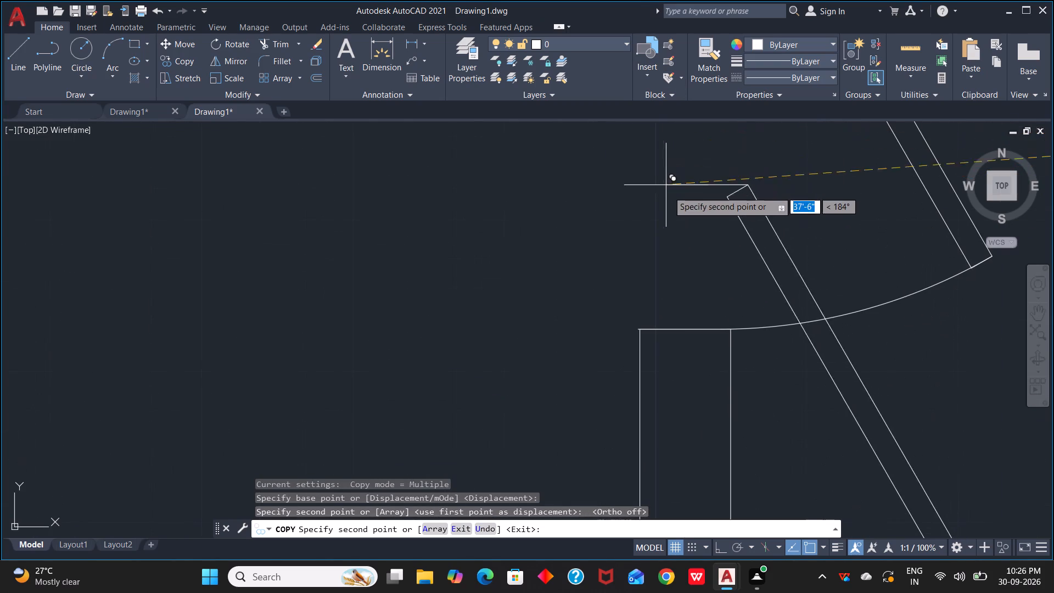
{"action": "scroll", "coordinate": [659, 211], "scroll_direction": "down", "scroll_amount": 4}
{"action": "scroll", "coordinate": [742, 209], "scroll_direction": "down", "scroll_amount": 3}
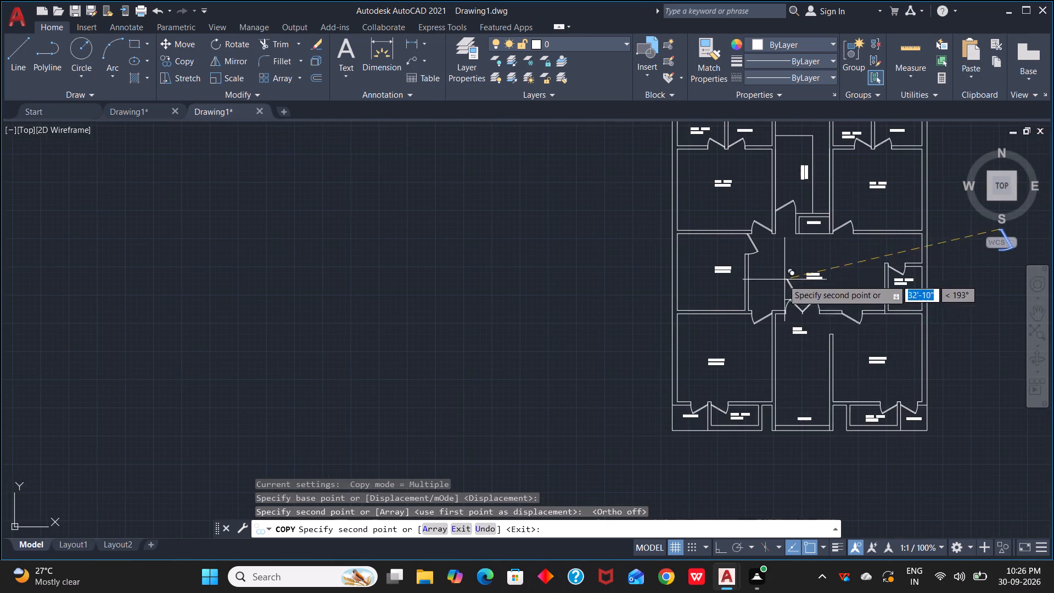
{"action": "scroll", "coordinate": [832, 324], "scroll_direction": "up", "scroll_amount": 4}
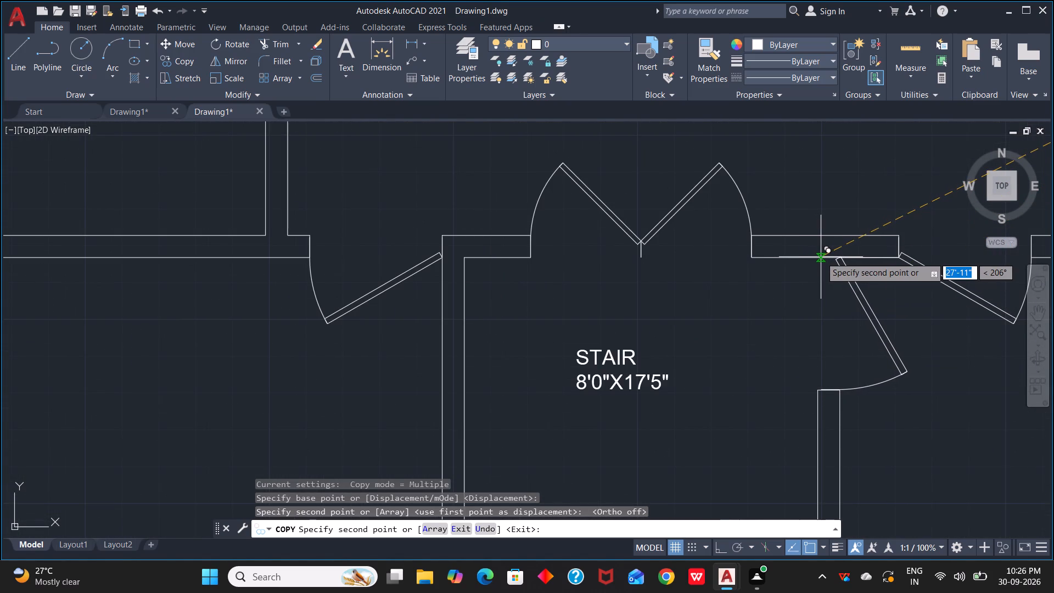
{"action": "scroll", "coordinate": [819, 257], "scroll_direction": "up", "scroll_amount": 1}
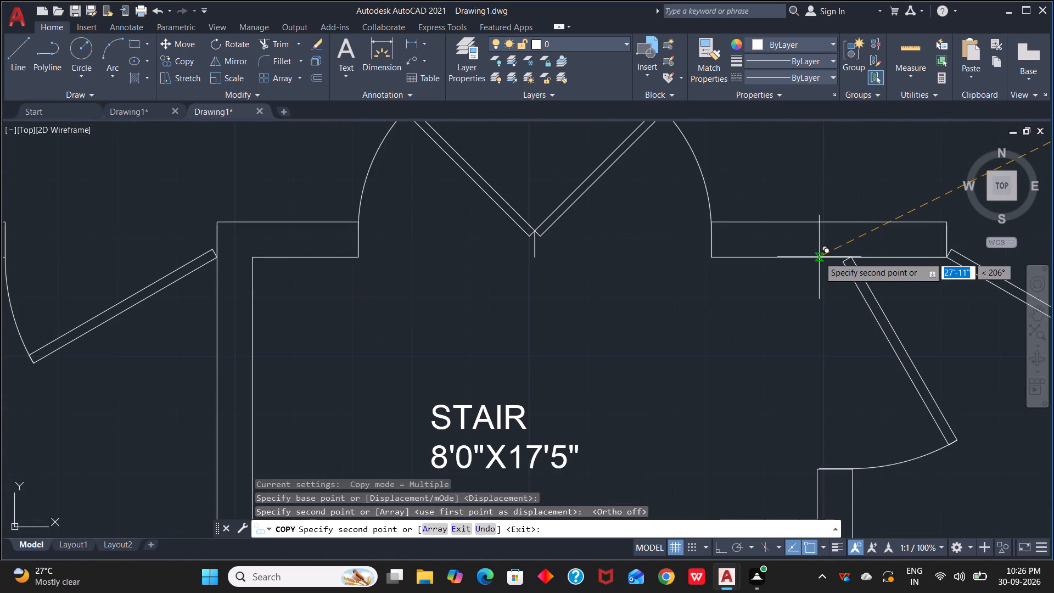
{"action": "middle_click_drag", "start_coordinate": [819, 257], "coordinate": [780, 71]}
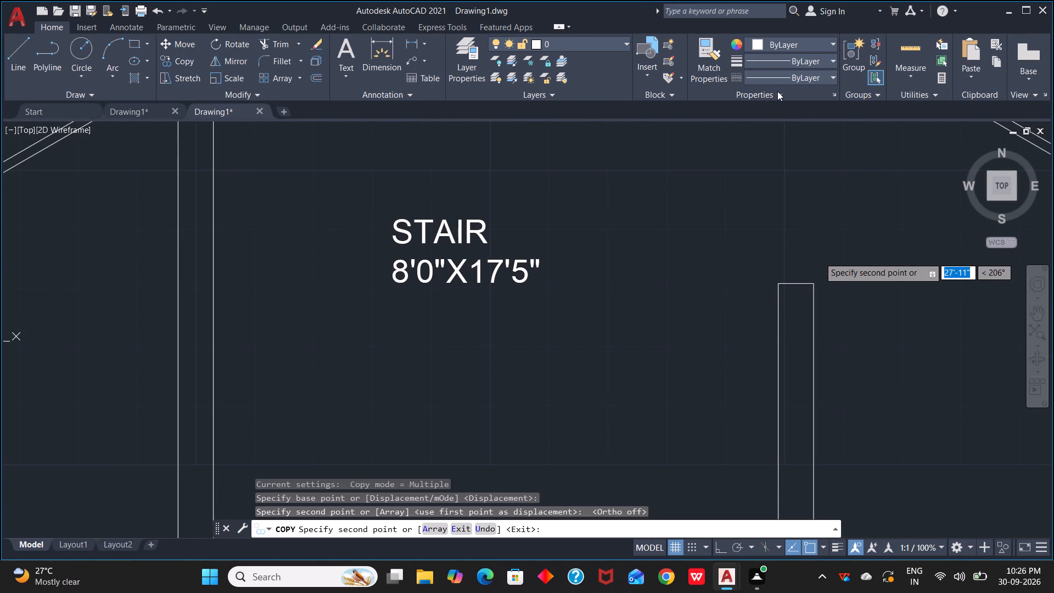
{"action": "scroll", "coordinate": [777, 91], "scroll_direction": "up", "scroll_amount": 2}
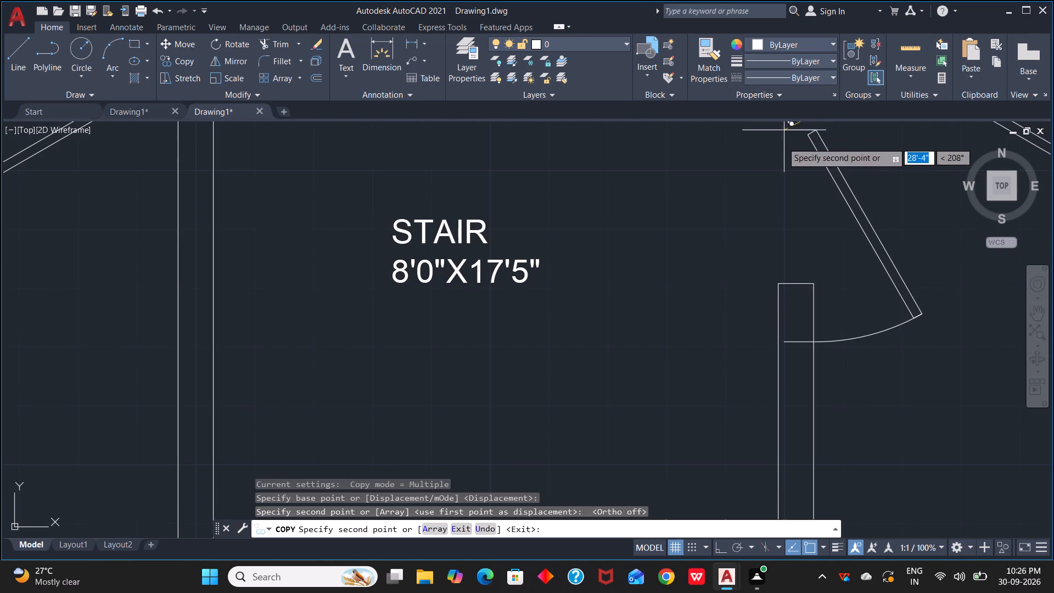
{"action": "middle_click_drag", "start_coordinate": [781, 155], "coordinate": [788, 234]}
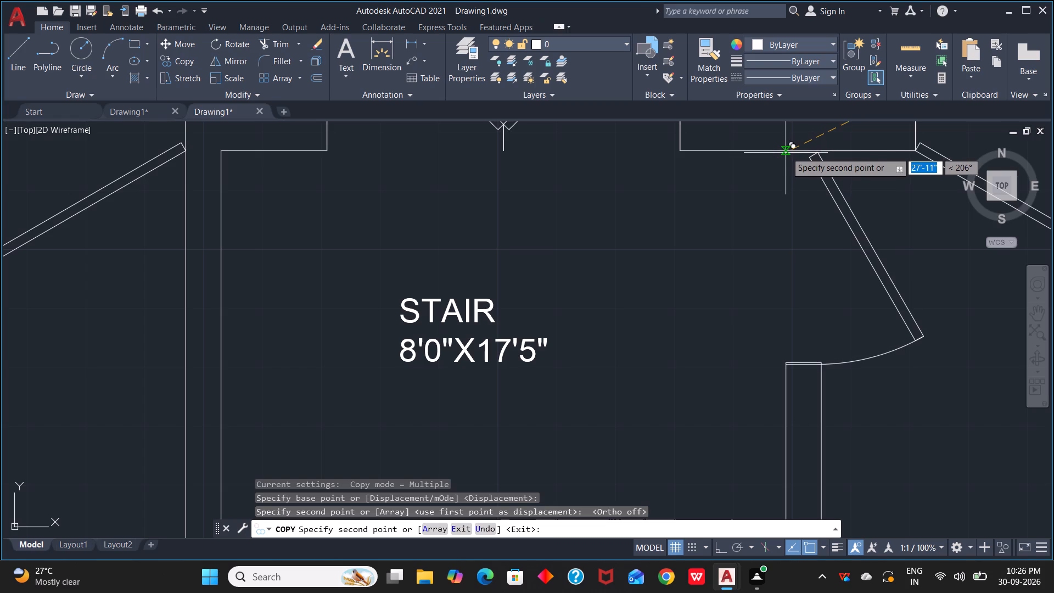
{"action": "left_click", "coordinate": [788, 151]}
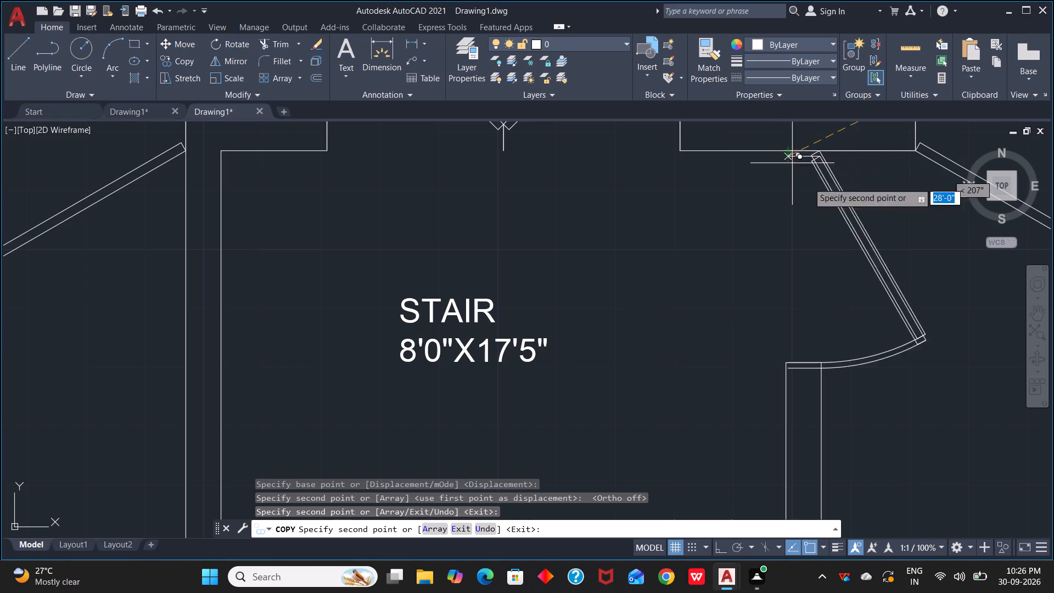
{"action": "scroll", "coordinate": [852, 326], "scroll_direction": "down", "scroll_amount": 3}
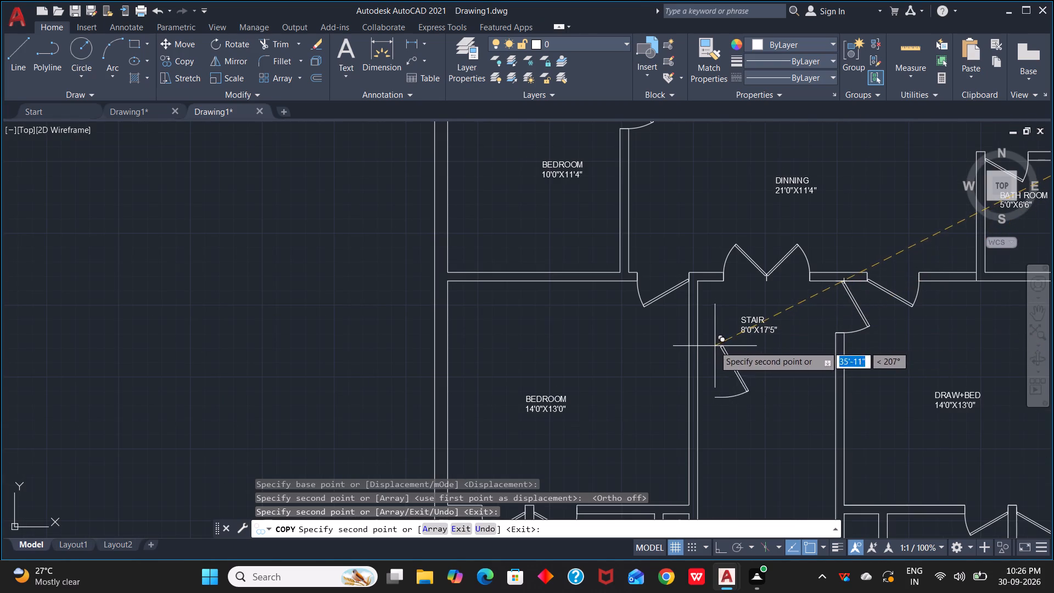
Flip the door between the 10'0"X11'4" BEDROOM and DINNING so that it swings into the bedroom.
{"action": "key", "text": "Escape"}
{"action": "scroll", "coordinate": [736, 343], "scroll_direction": "down", "scroll_amount": 1}
{"action": "middle_click", "coordinate": [753, 407]}
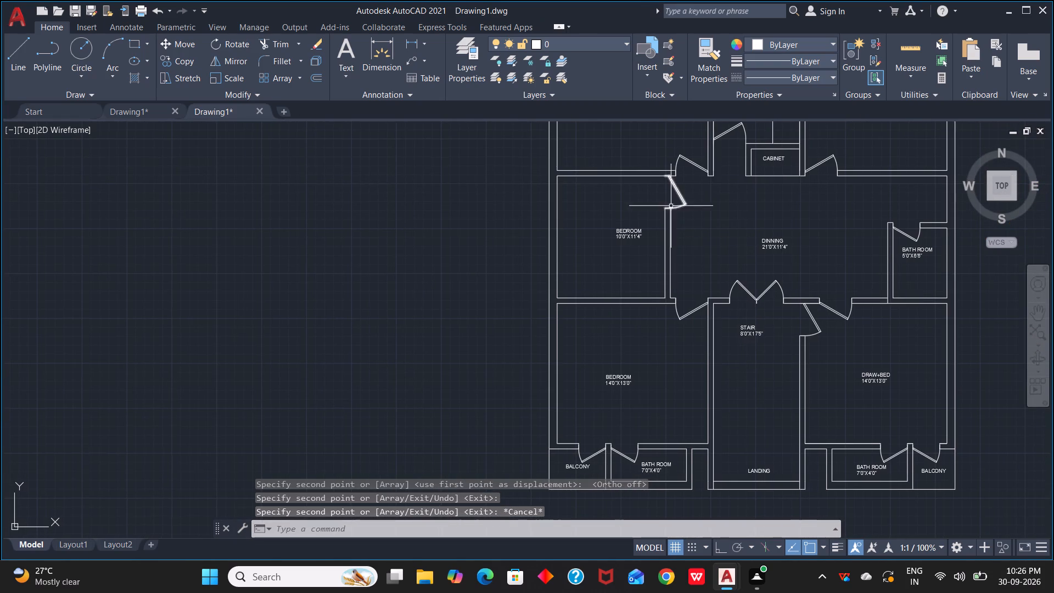
{"action": "left_click", "coordinate": [681, 200]}
{"action": "left_click", "coordinate": [667, 190]}
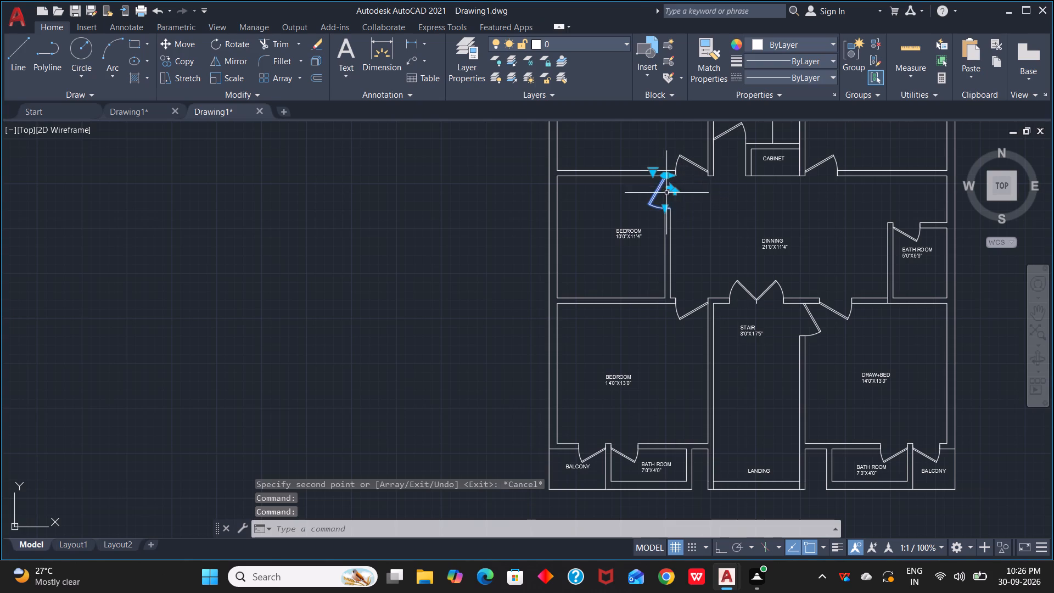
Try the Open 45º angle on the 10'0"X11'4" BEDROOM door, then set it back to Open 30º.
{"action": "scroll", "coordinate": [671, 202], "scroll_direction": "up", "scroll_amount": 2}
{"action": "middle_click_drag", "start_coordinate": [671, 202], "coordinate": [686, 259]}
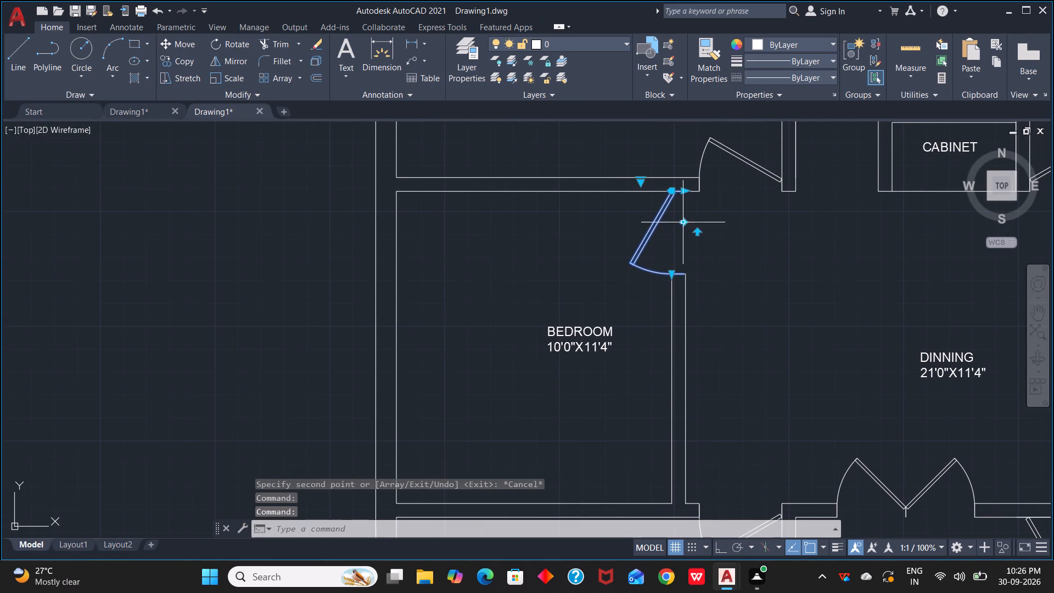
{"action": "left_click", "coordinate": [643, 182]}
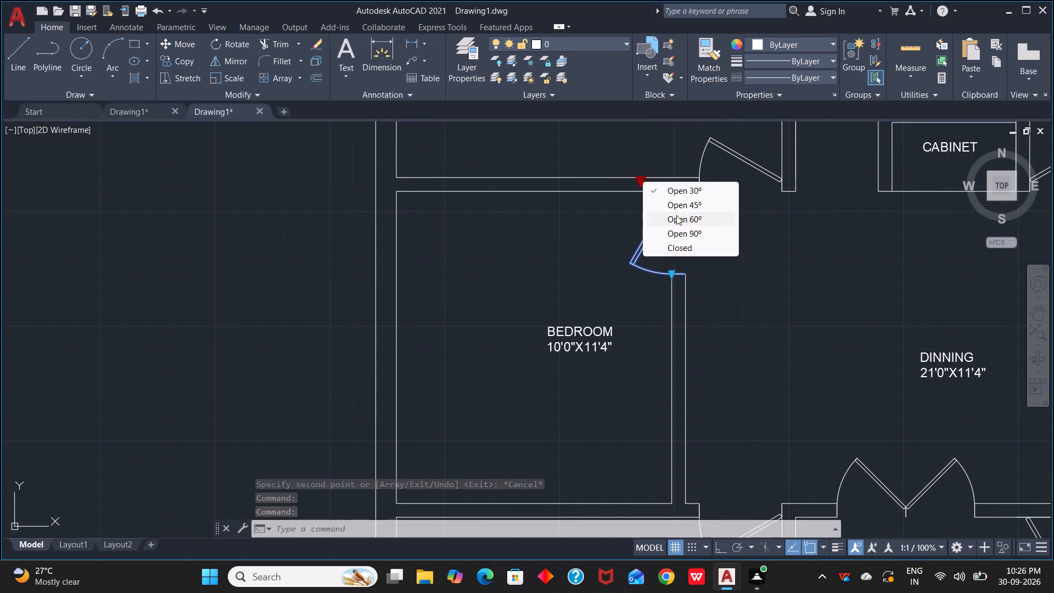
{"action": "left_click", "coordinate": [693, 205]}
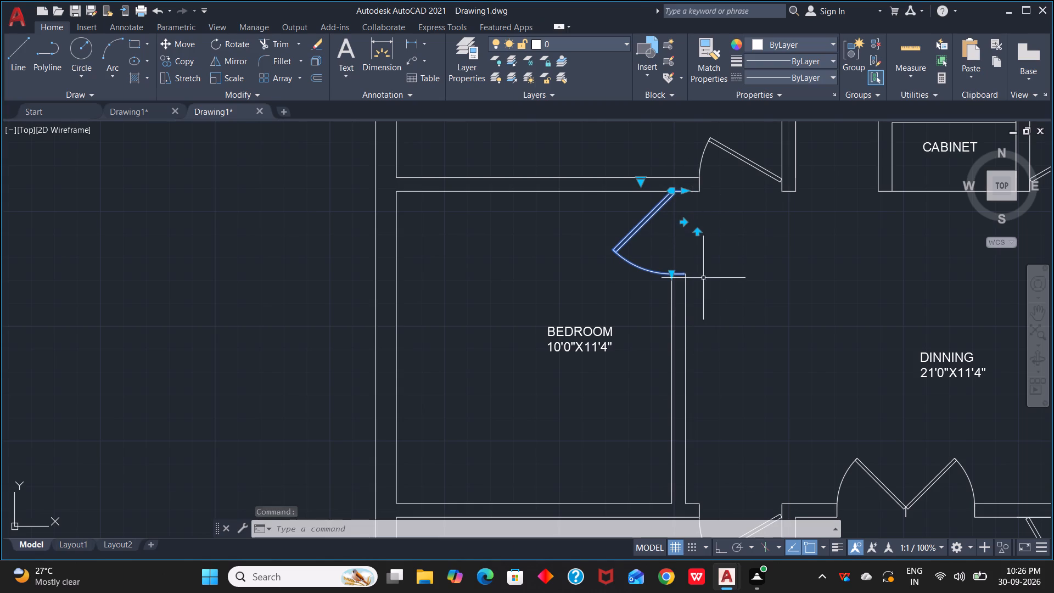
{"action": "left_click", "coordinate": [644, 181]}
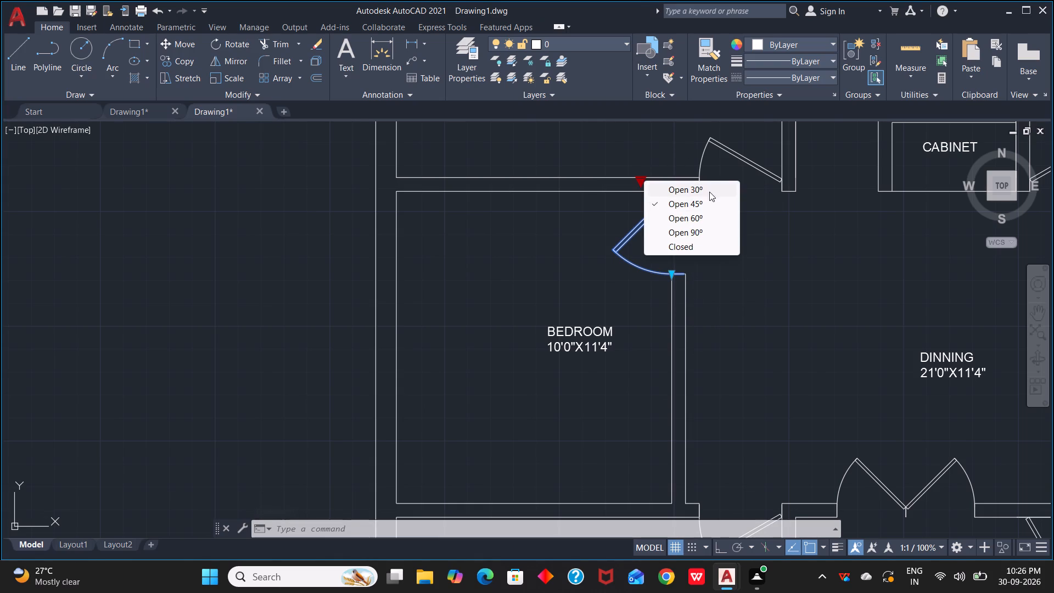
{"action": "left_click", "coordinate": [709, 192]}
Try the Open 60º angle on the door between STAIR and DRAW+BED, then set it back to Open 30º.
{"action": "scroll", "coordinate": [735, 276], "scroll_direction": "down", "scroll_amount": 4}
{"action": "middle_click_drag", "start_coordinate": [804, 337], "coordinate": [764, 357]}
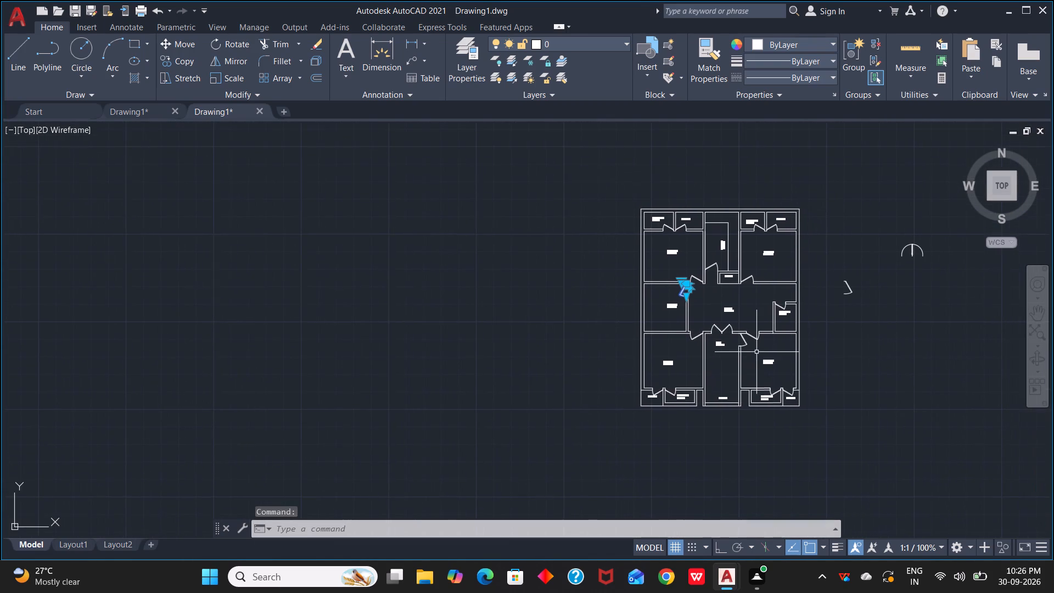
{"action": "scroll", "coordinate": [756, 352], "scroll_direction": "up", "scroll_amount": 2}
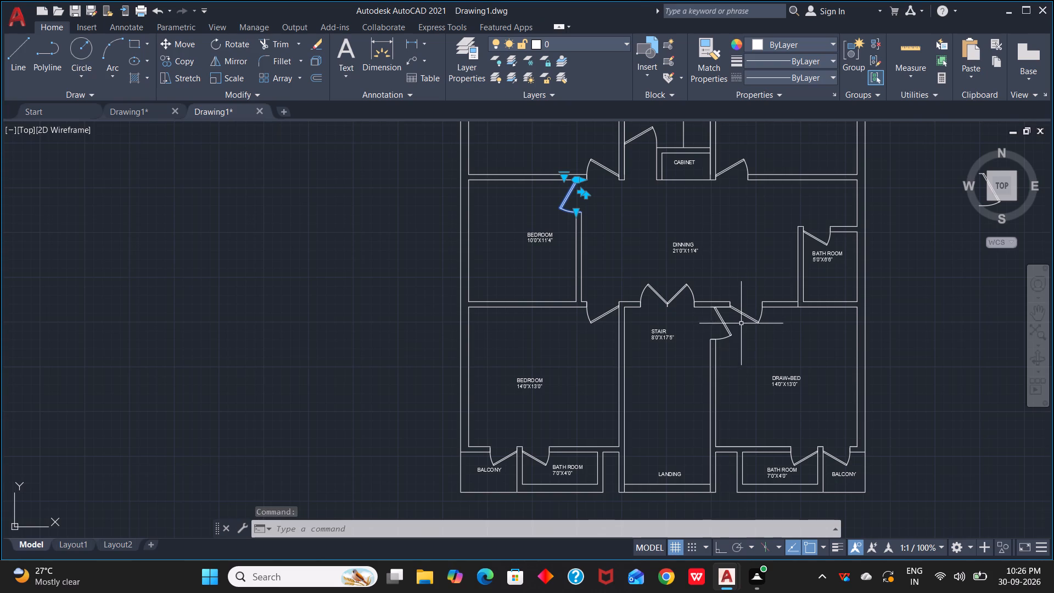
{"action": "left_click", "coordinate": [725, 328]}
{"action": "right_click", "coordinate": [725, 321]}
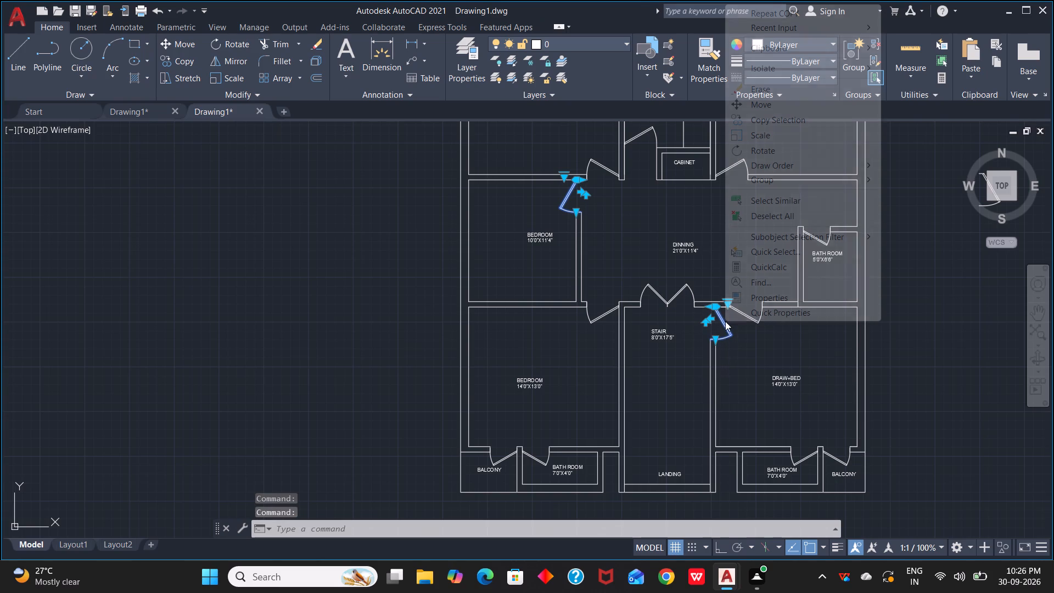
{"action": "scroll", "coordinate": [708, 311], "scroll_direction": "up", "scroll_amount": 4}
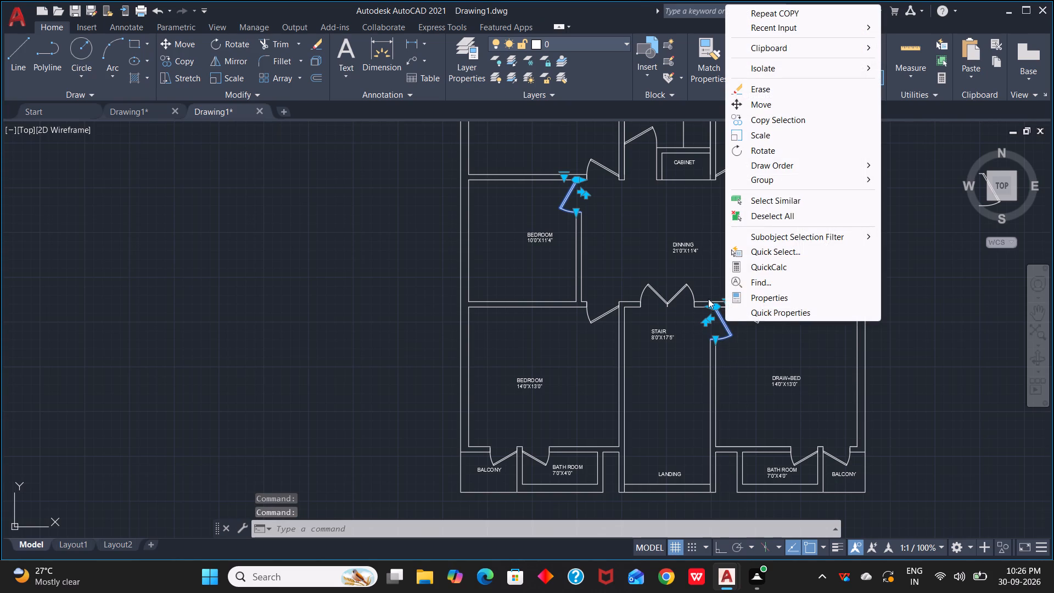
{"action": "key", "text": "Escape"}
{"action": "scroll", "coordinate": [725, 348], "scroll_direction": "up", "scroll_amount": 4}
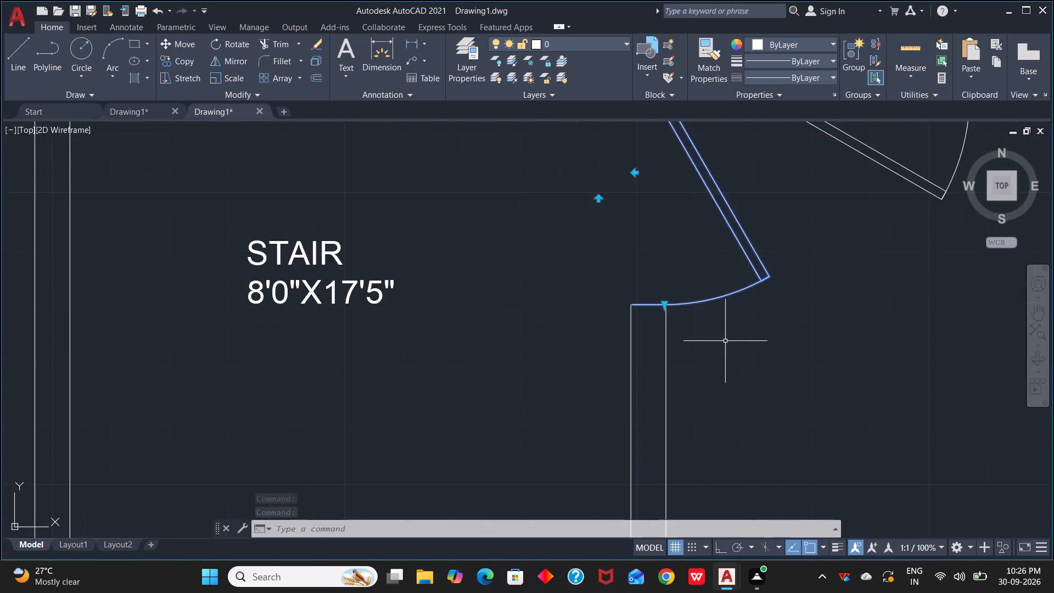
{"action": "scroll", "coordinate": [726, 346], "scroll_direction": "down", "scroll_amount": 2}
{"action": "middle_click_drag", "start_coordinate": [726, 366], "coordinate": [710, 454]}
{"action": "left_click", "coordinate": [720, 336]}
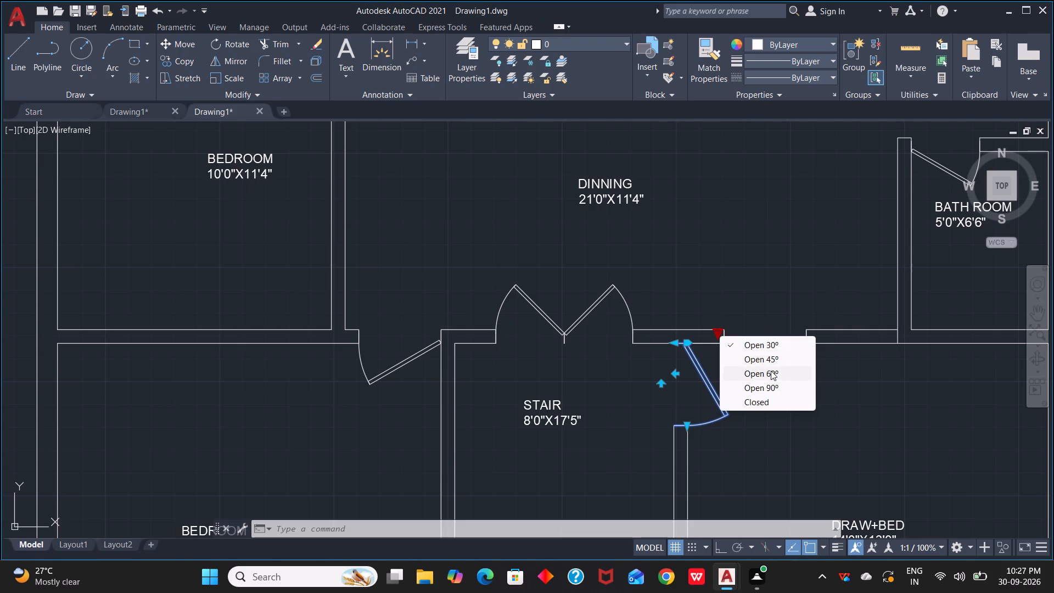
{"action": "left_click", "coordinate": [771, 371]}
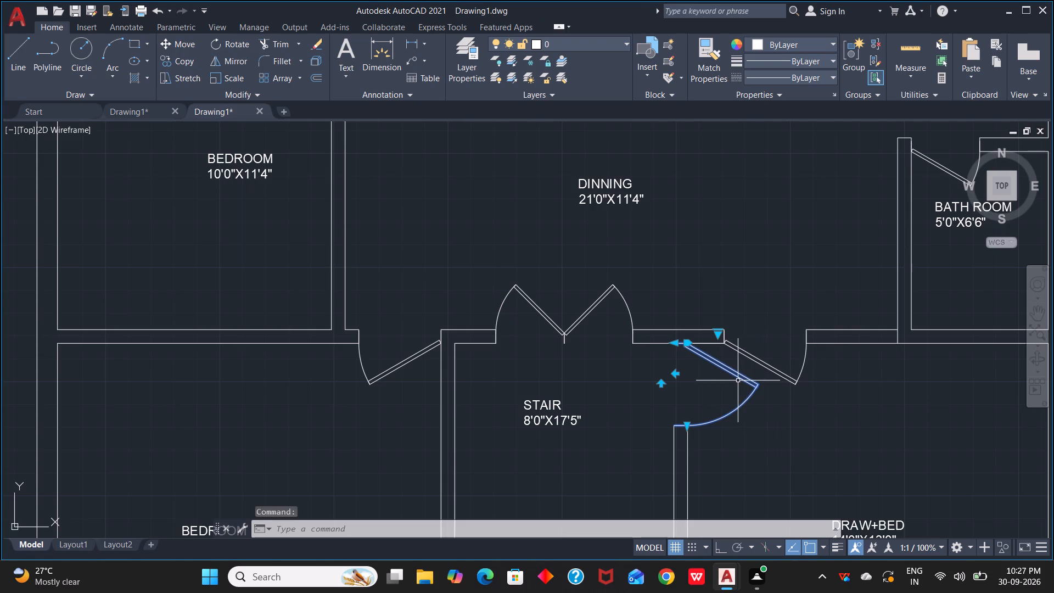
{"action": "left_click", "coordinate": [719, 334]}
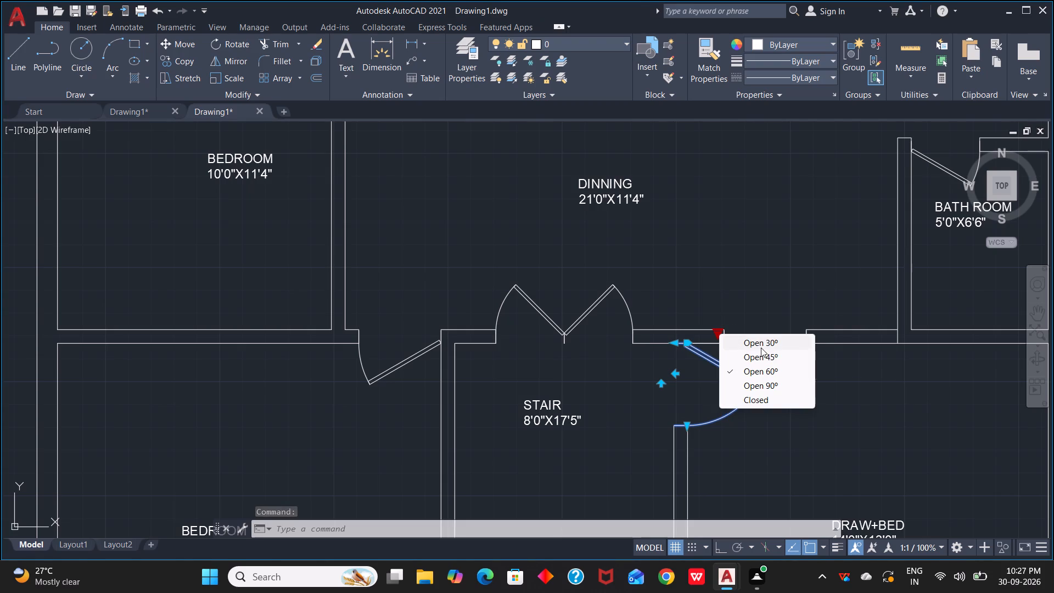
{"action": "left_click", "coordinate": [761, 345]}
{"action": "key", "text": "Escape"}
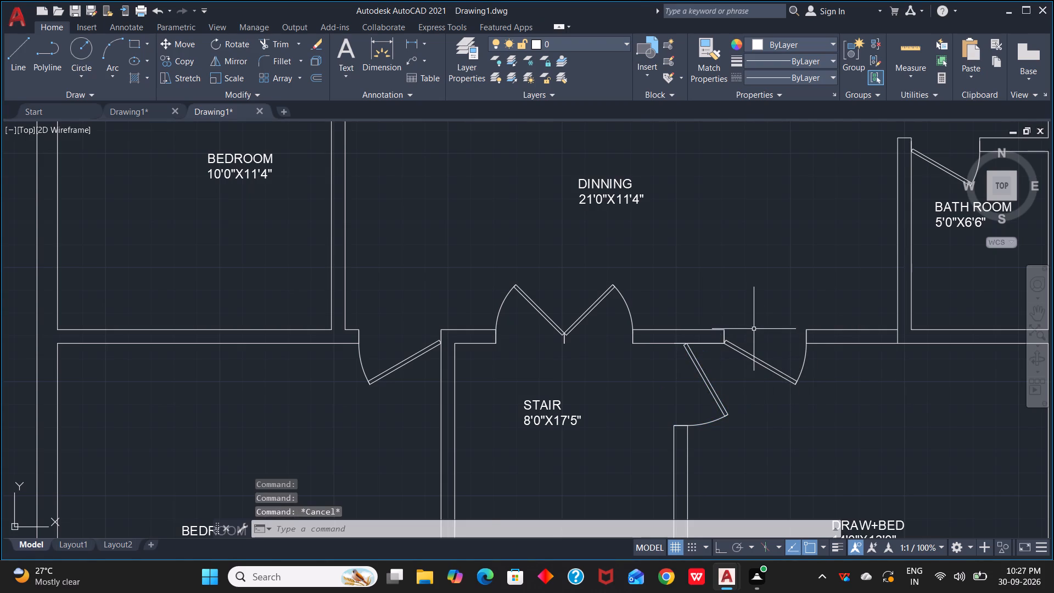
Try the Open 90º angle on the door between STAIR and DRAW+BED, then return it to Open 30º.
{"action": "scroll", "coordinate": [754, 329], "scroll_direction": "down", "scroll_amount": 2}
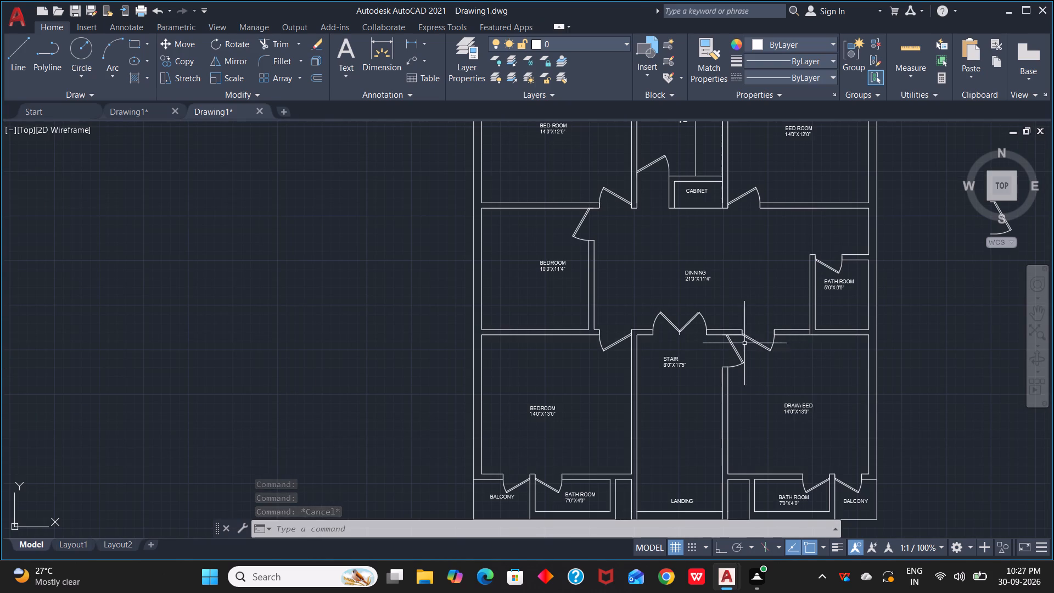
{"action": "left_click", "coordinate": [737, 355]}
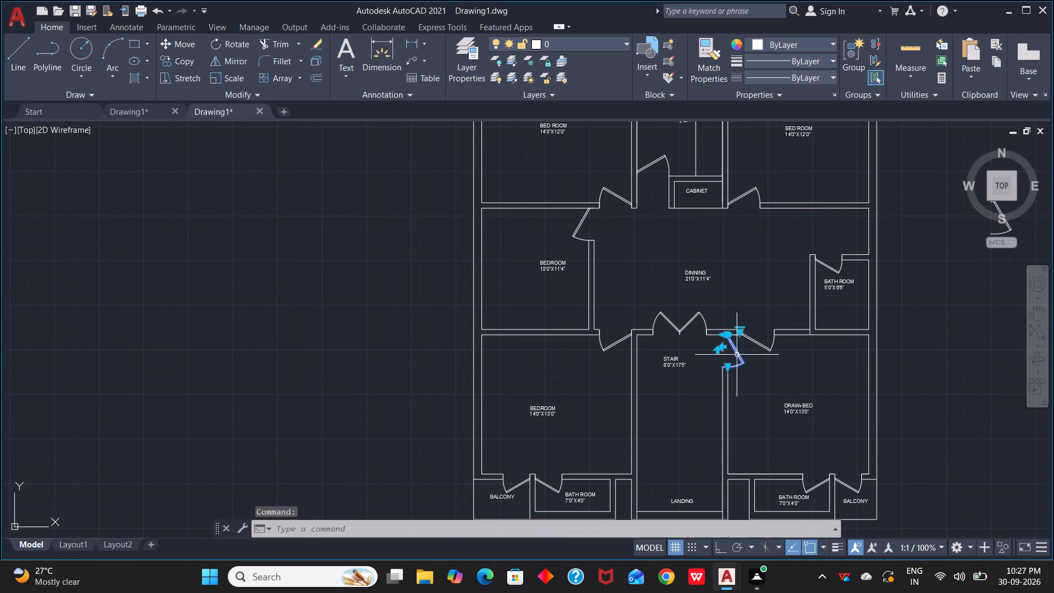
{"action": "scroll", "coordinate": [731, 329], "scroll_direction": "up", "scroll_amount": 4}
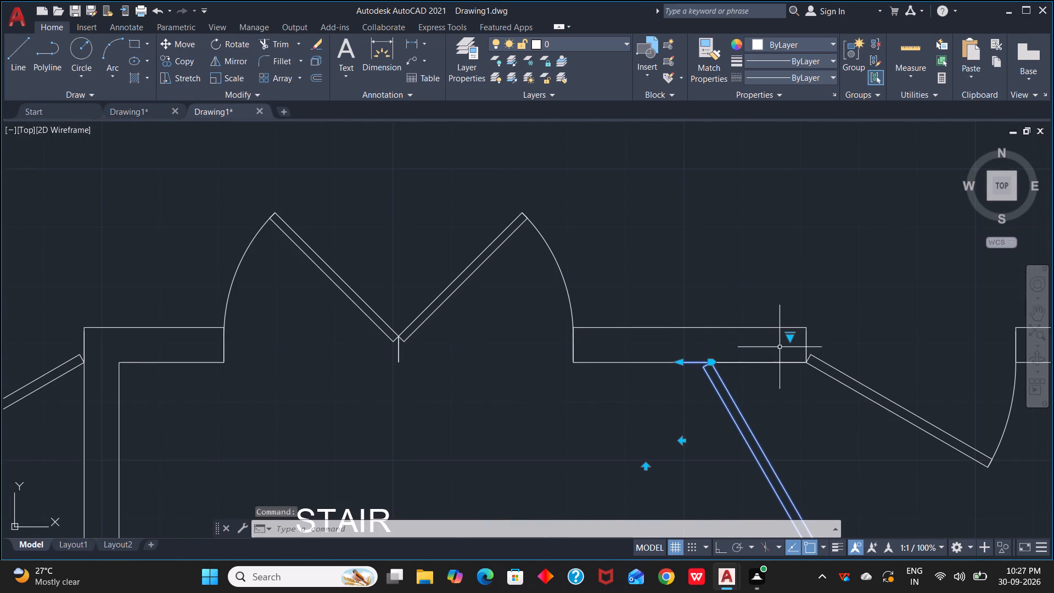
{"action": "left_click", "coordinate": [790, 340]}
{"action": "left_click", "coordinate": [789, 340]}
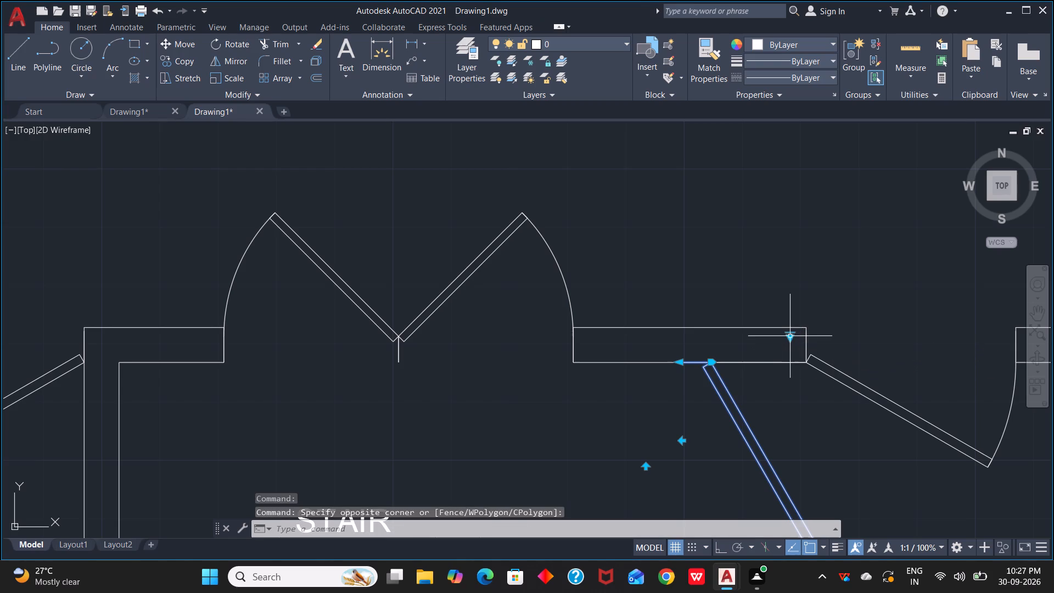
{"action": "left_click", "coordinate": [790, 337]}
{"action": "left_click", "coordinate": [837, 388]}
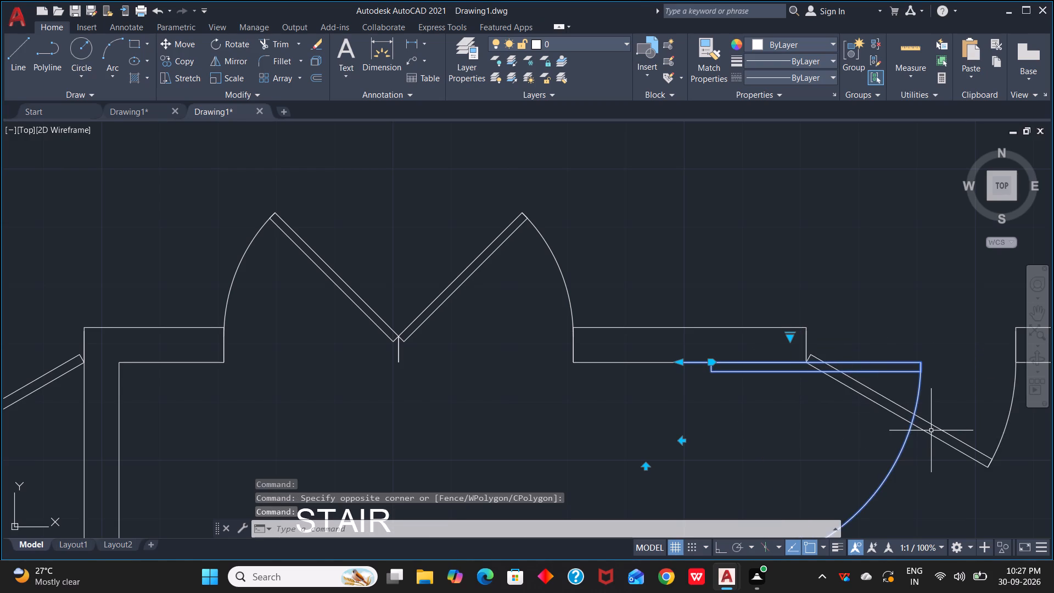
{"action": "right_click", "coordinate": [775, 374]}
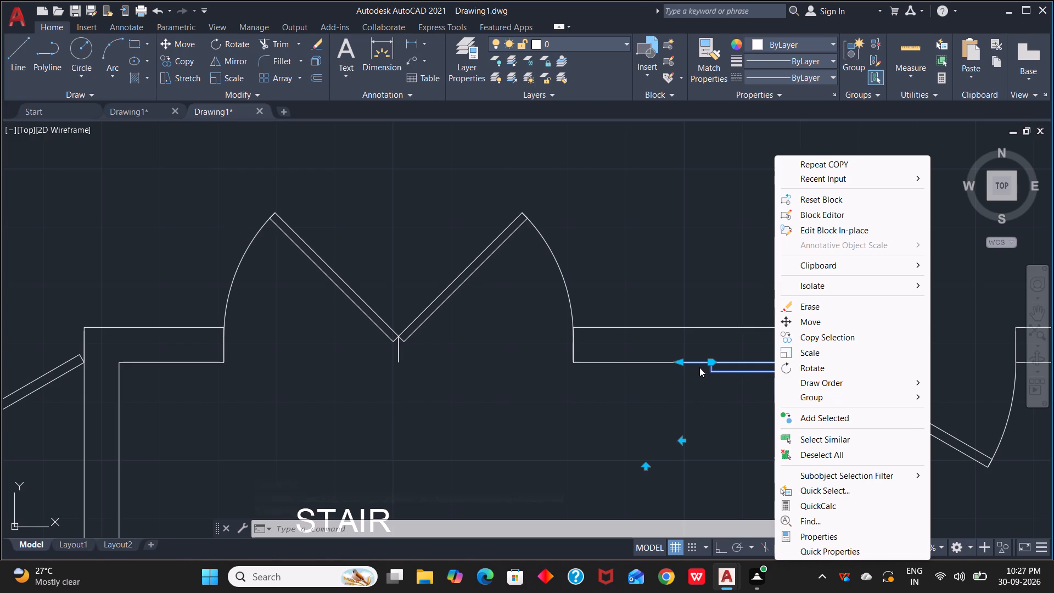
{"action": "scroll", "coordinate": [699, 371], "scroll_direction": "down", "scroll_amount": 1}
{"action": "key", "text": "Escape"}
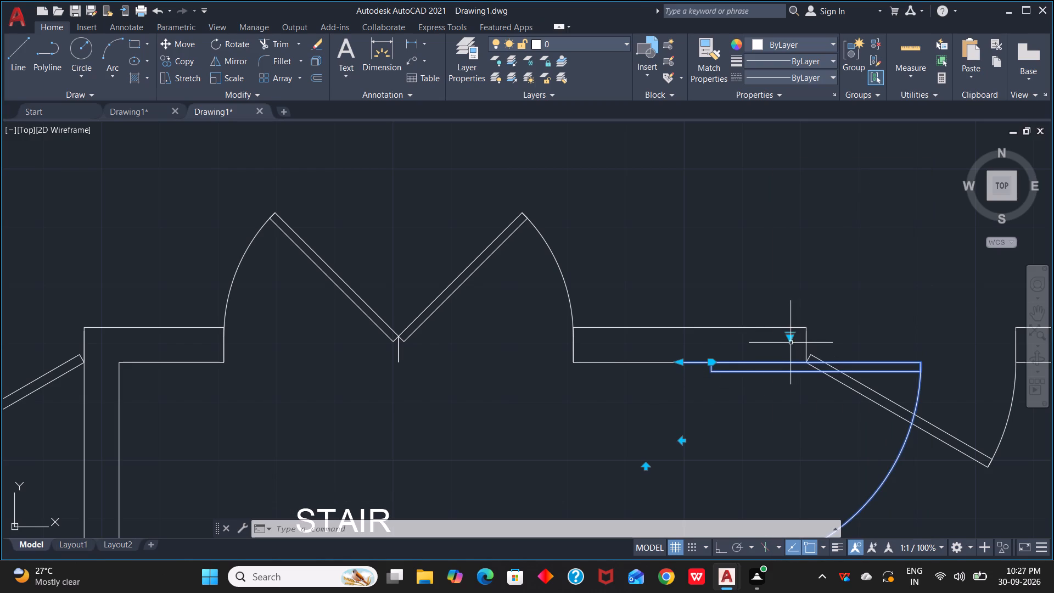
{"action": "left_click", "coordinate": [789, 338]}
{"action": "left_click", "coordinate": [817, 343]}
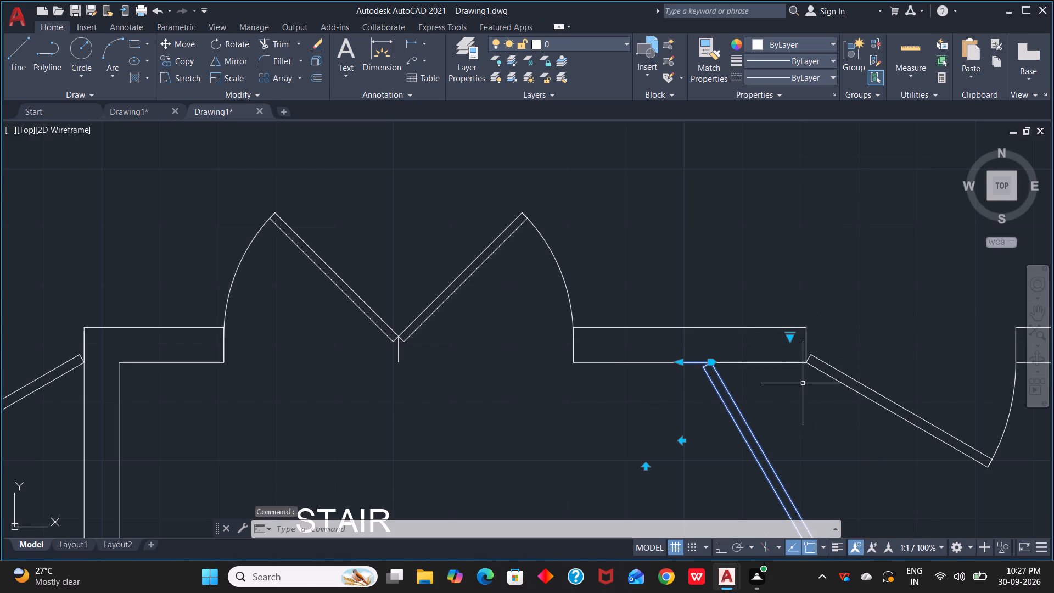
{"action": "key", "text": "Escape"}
Offset the inner line of STAIR's north wall, west of the double door, 3' south into the stair.
{"action": "scroll", "coordinate": [795, 383], "scroll_direction": "down", "scroll_amount": 4}
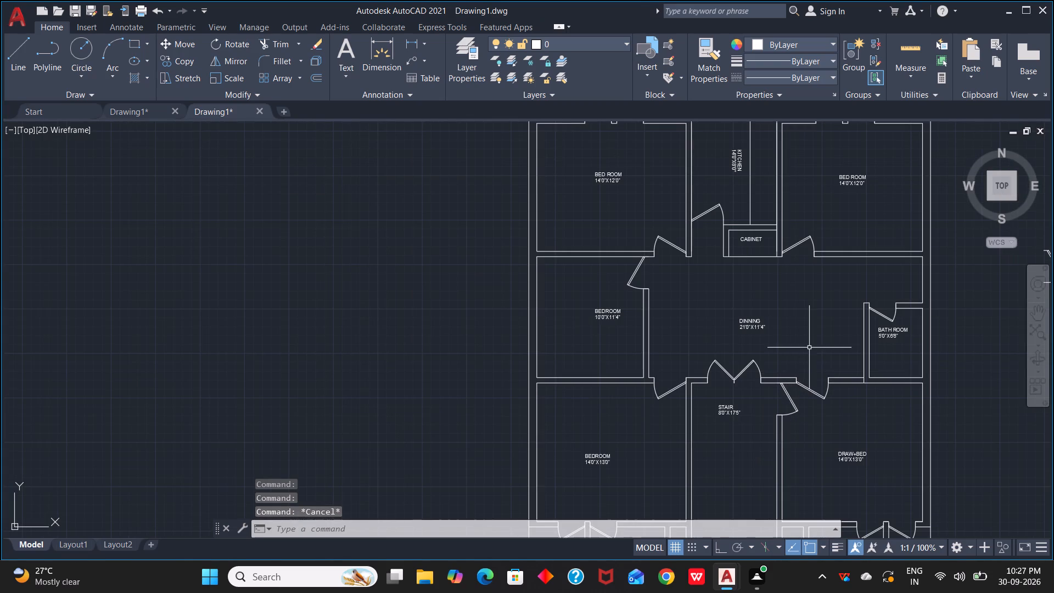
{"action": "middle_click_drag", "start_coordinate": [811, 344], "coordinate": [811, 360]}
{"action": "scroll", "coordinate": [811, 357], "scroll_direction": "down", "scroll_amount": 1}
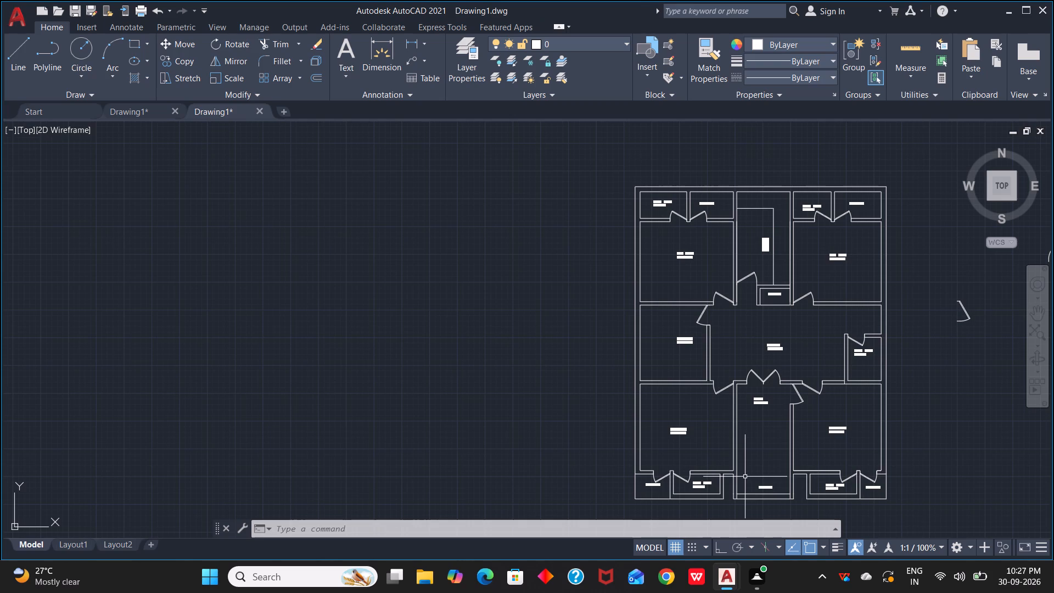
{"action": "scroll", "coordinate": [753, 449], "scroll_direction": "up", "scroll_amount": 2}
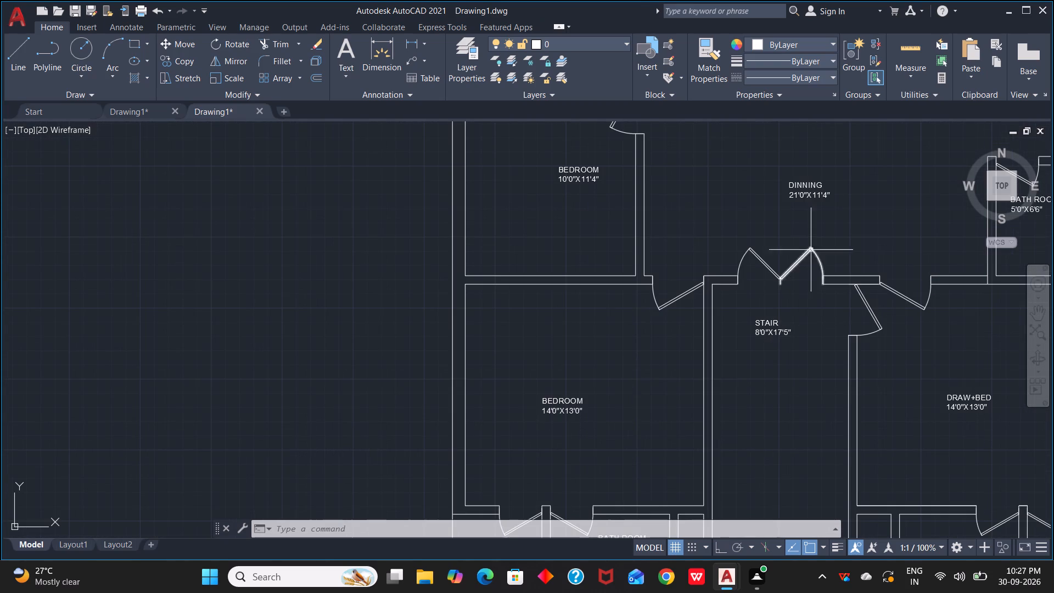
{"action": "middle_click_drag", "start_coordinate": [810, 331], "coordinate": [890, 309]}
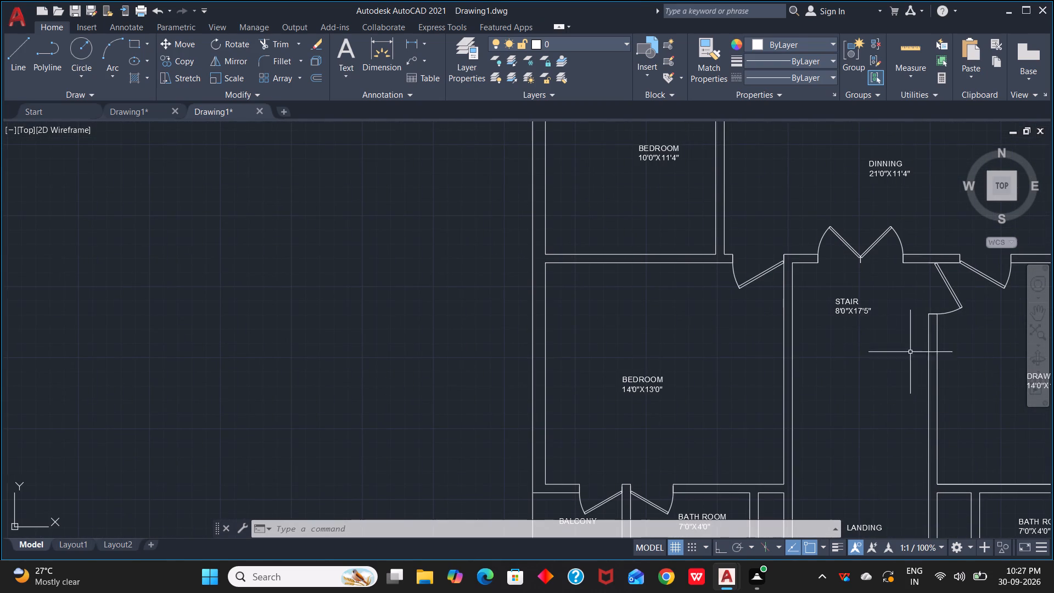
{"action": "scroll", "coordinate": [872, 355], "scroll_direction": "up", "scroll_amount": 2}
{"action": "middle_click_drag", "start_coordinate": [872, 355], "coordinate": [883, 402]}
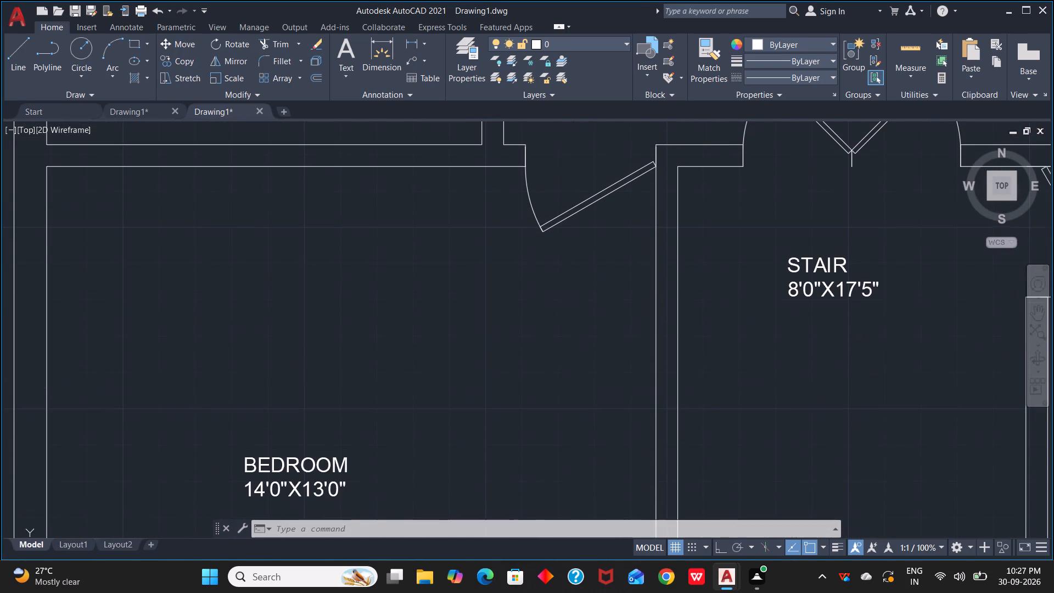
{"action": "key", "text": "o"}
{"action": "key", "text": "space"}
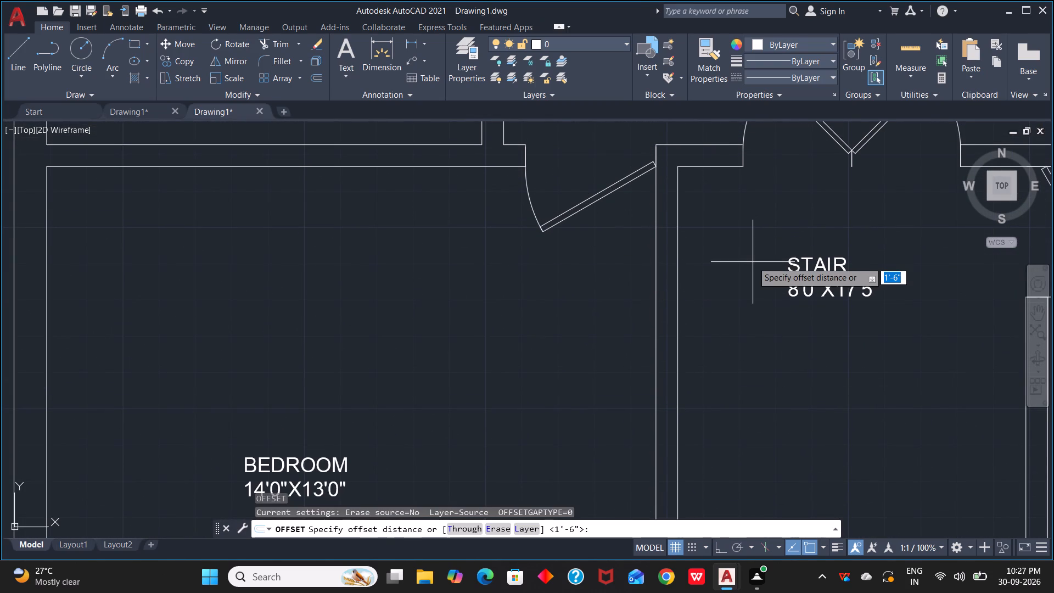
{"action": "key", "text": "3"}
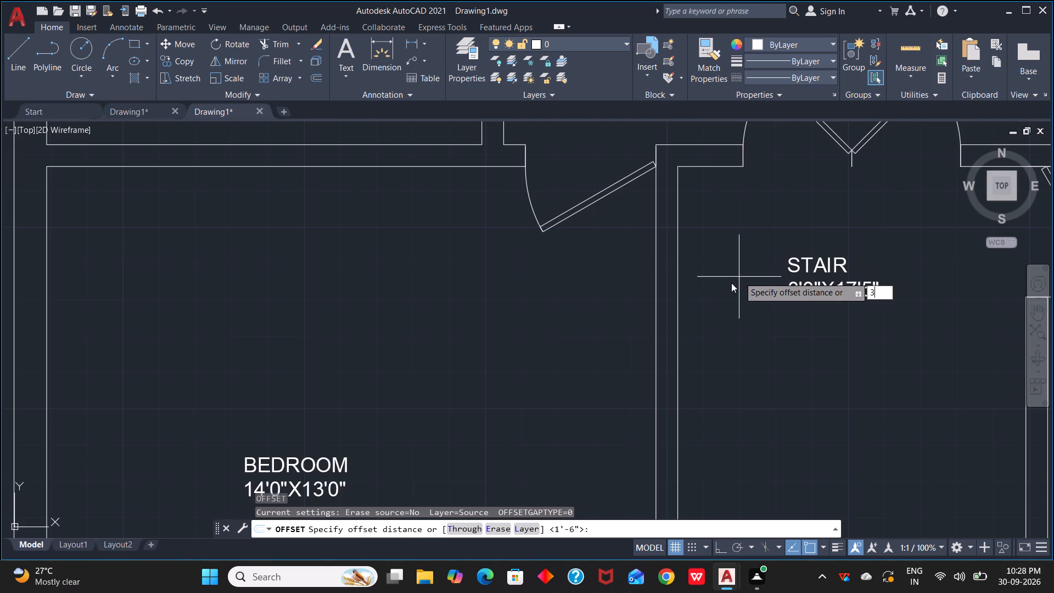
{"action": "key", "text": "apostrophe"}
{"action": "key", "text": "Return"}
{"action": "left_click", "coordinate": [707, 167]}
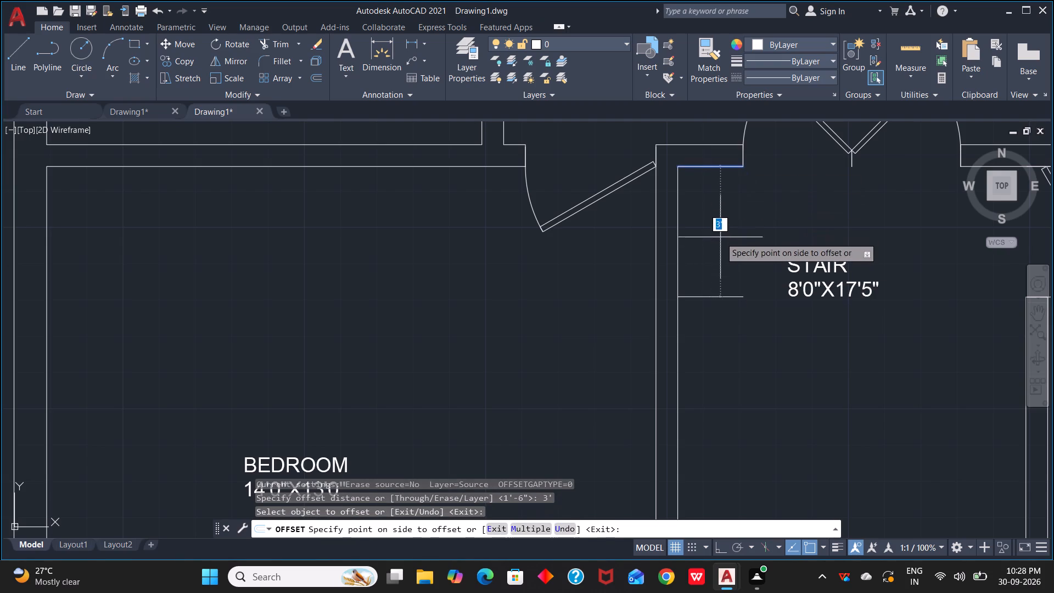
{"action": "left_click", "coordinate": [731, 261]}
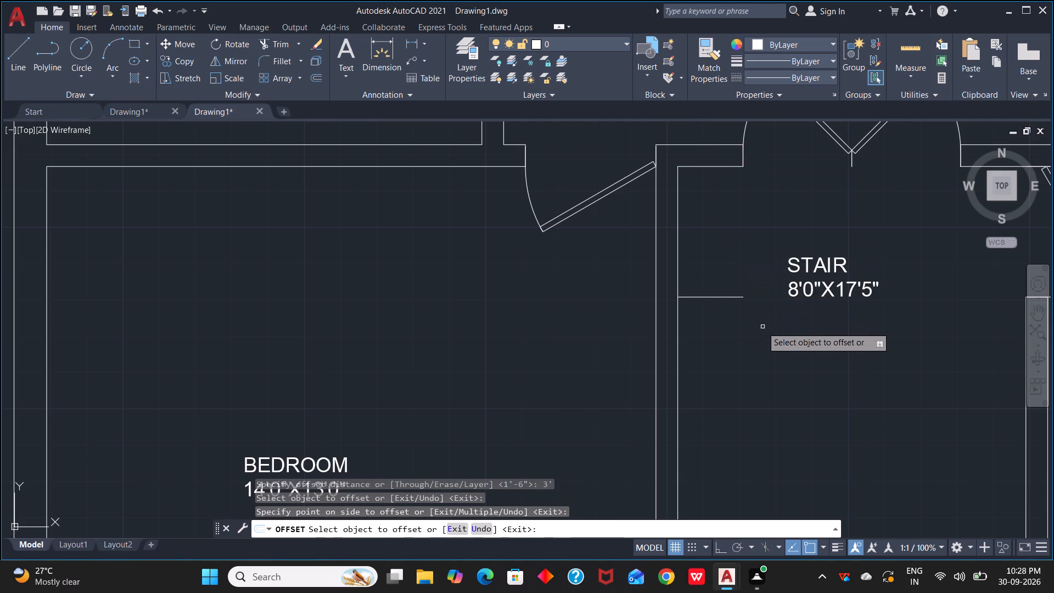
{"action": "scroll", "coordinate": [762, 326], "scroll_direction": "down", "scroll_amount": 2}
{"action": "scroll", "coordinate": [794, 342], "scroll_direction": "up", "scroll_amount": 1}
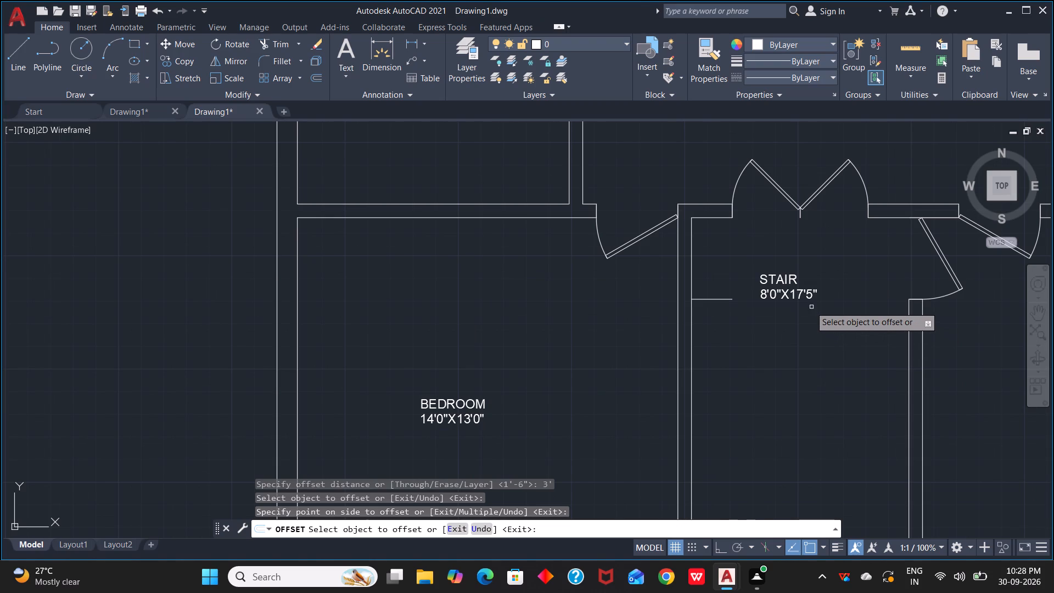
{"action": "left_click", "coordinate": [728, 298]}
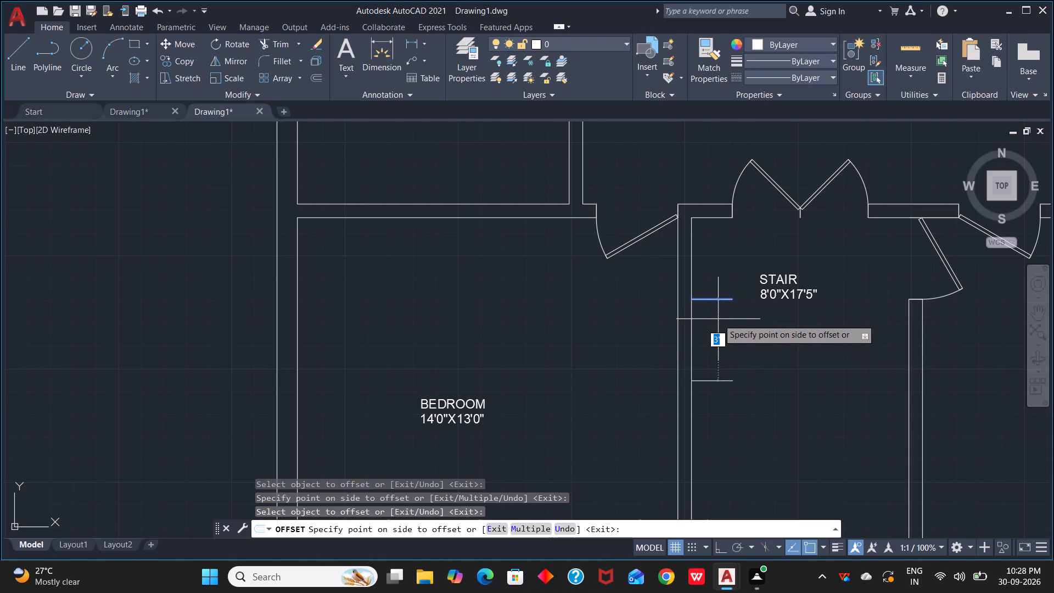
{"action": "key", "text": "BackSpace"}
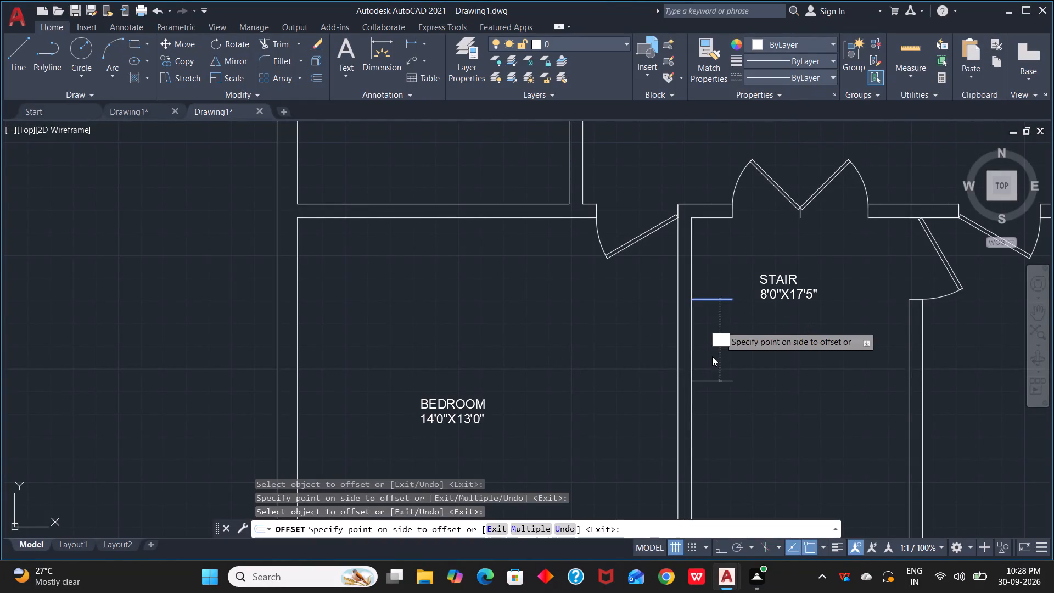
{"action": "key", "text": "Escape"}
Erase the short line lying 3' south of STAIR's north wall.
{"action": "left_click", "coordinate": [715, 300]}
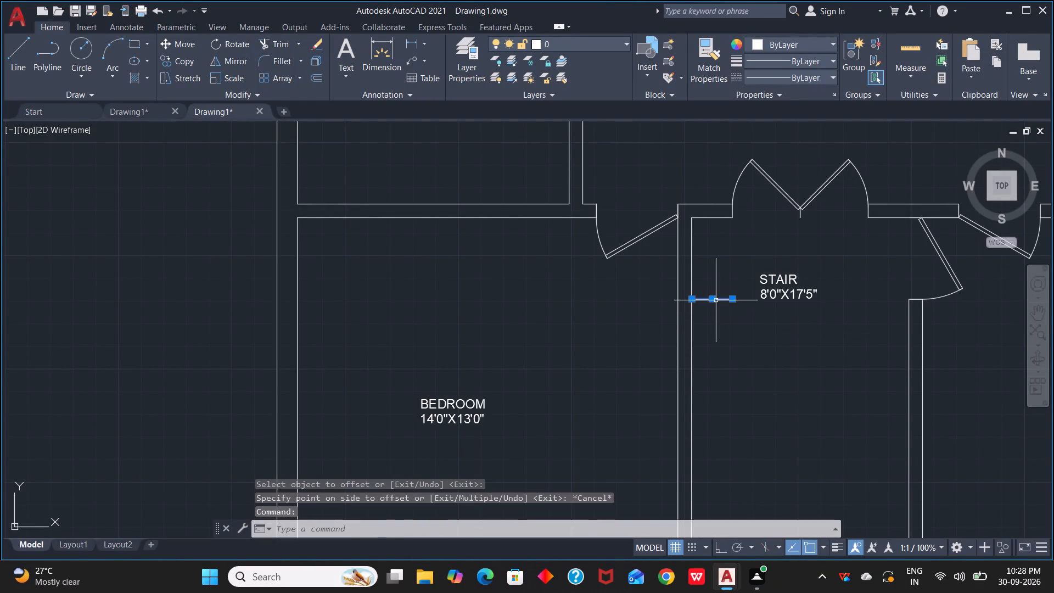
{"action": "key", "text": "Delete"}
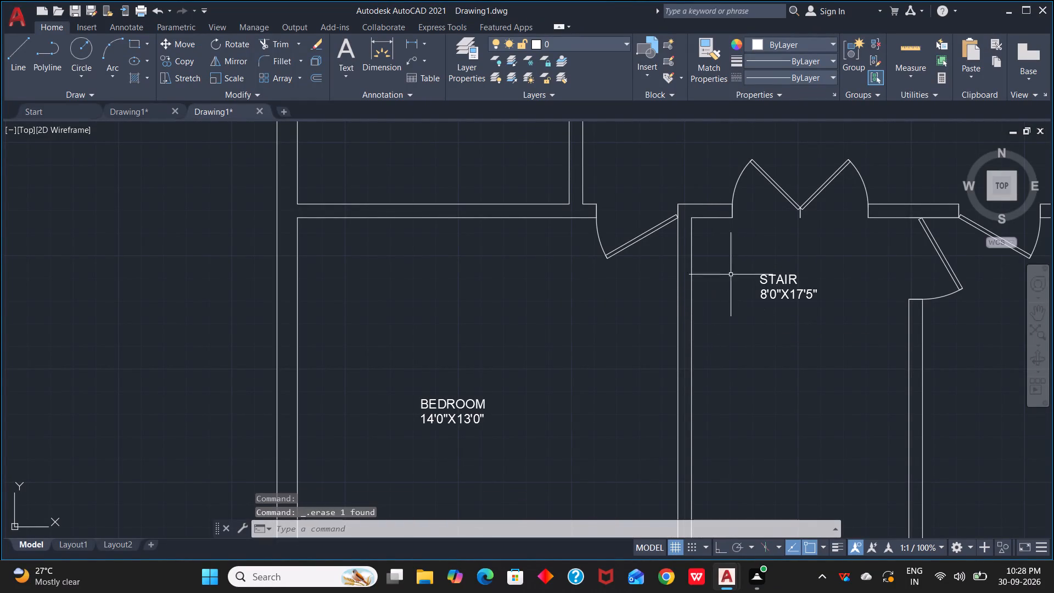
{"action": "key", "text": "space"}
{"action": "key", "text": "space"}
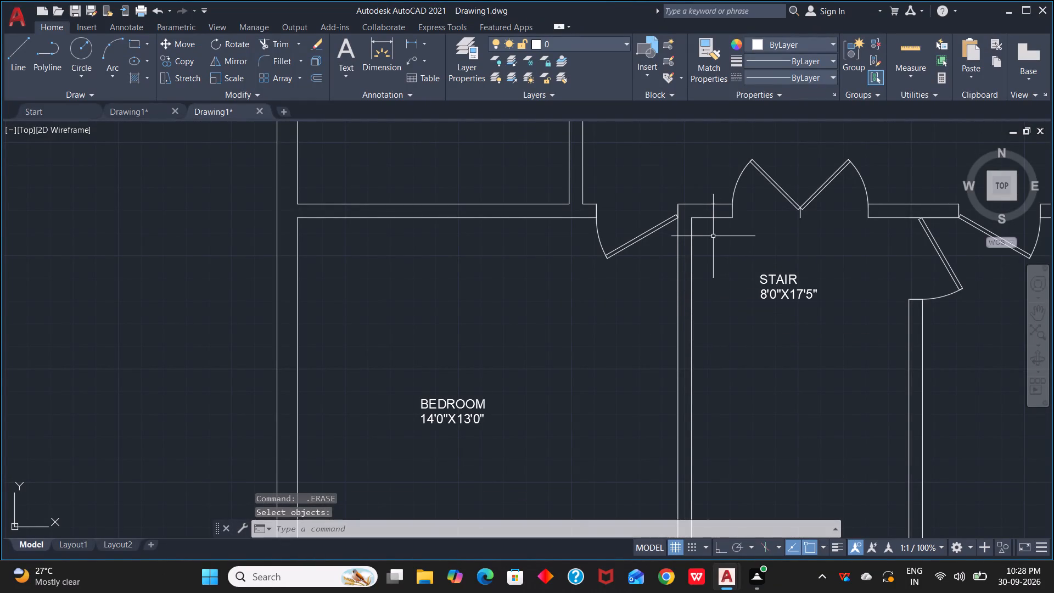
{"action": "key", "text": "space"}
{"action": "key", "text": "space"}
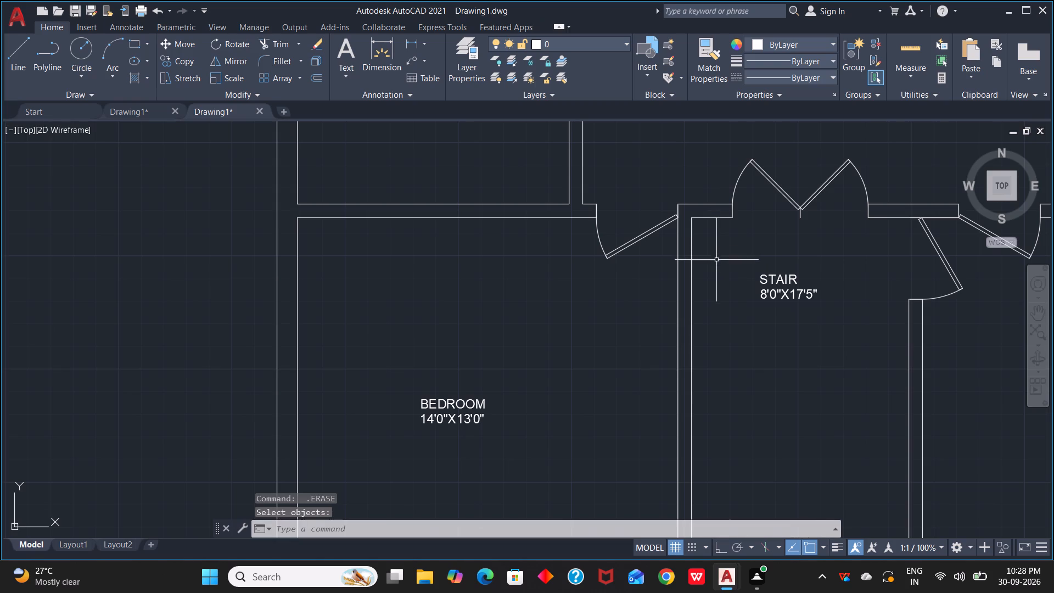
Offset the inner line of STAIR's north wall, west of the double door, 4' south into the stair.
{"action": "key", "text": "o"}
{"action": "key", "text": "space"}
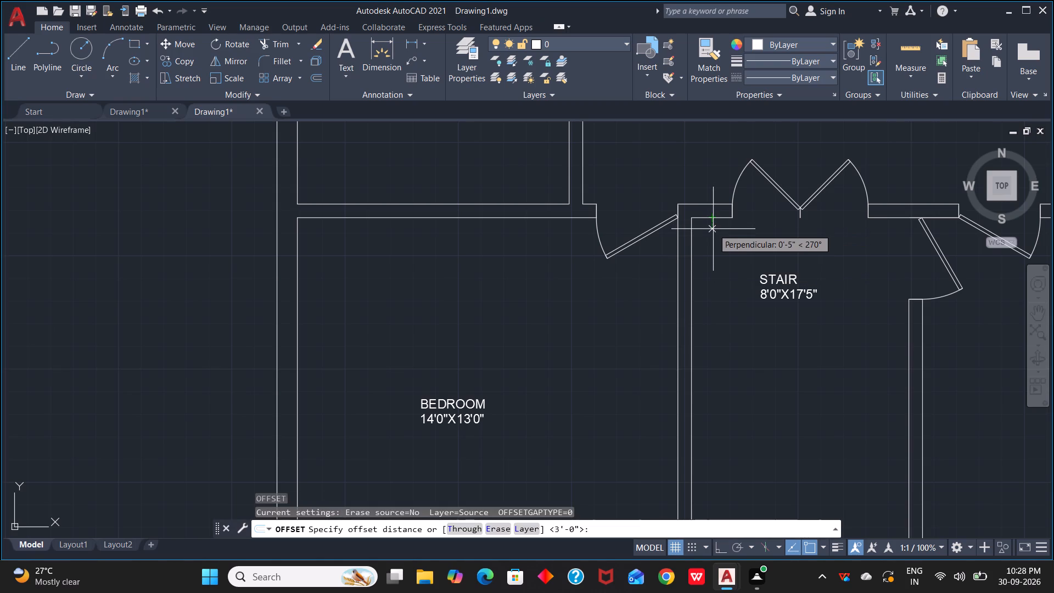
{"action": "key", "text": "4"}
{"action": "type", "text": "'"}
{"action": "key", "text": "space"}
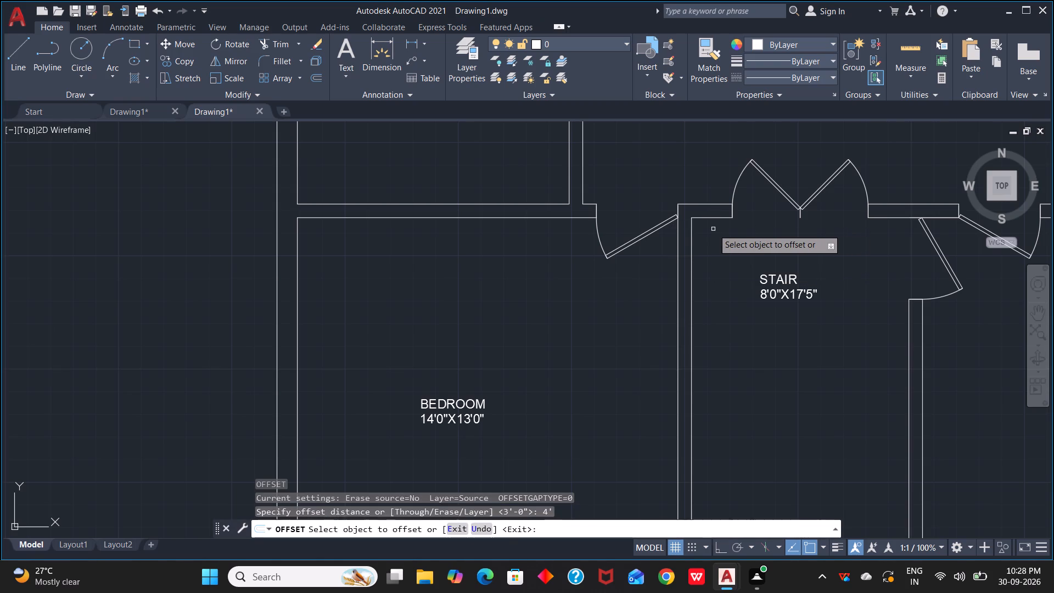
{"action": "left_click", "coordinate": [714, 220]}
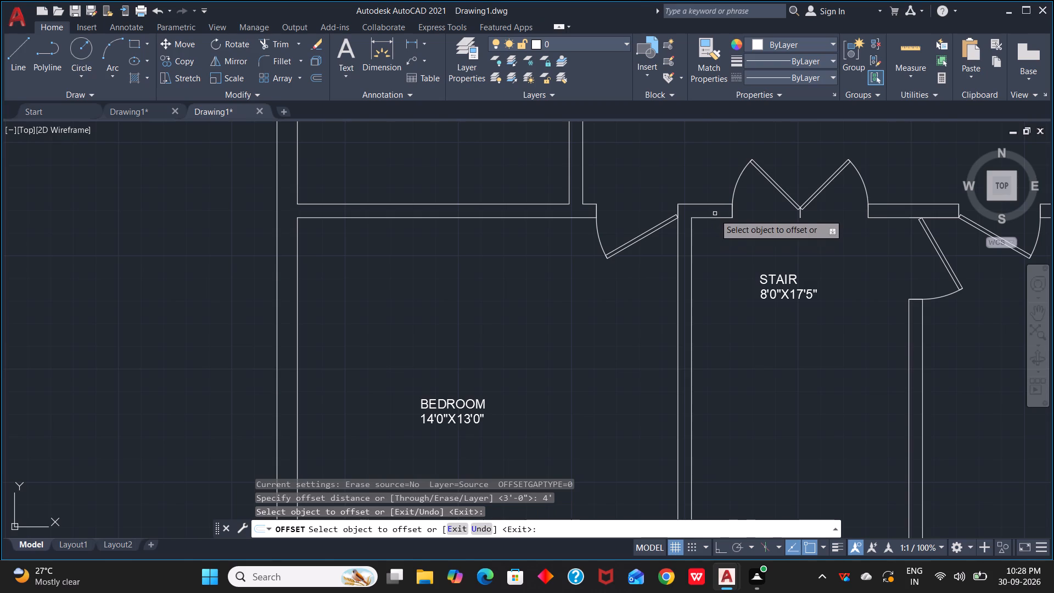
{"action": "left_click", "coordinate": [711, 219]}
{"action": "left_click", "coordinate": [744, 306]}
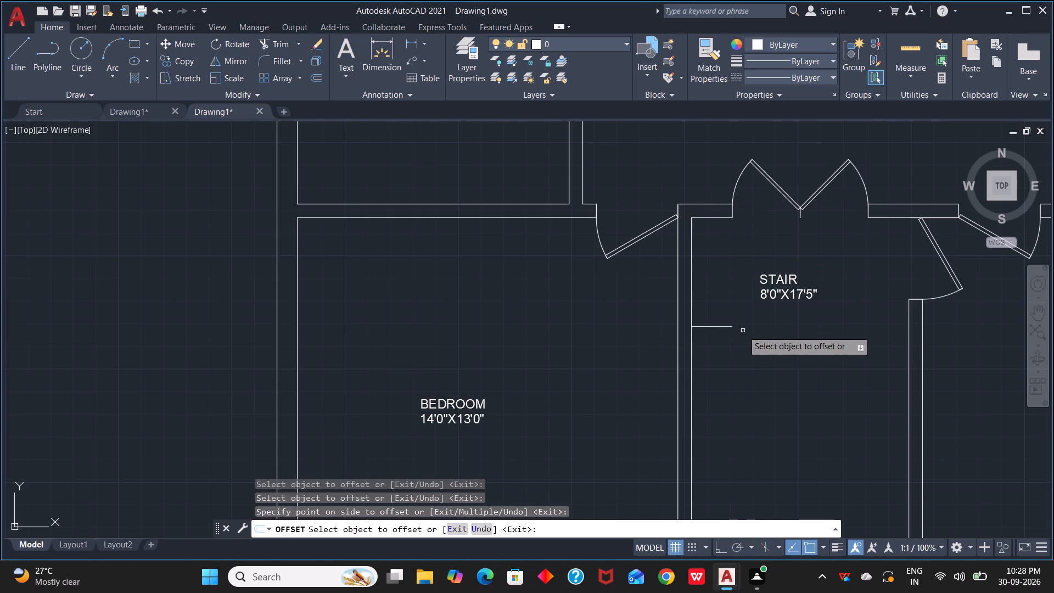
{"action": "key", "text": "Escape"}
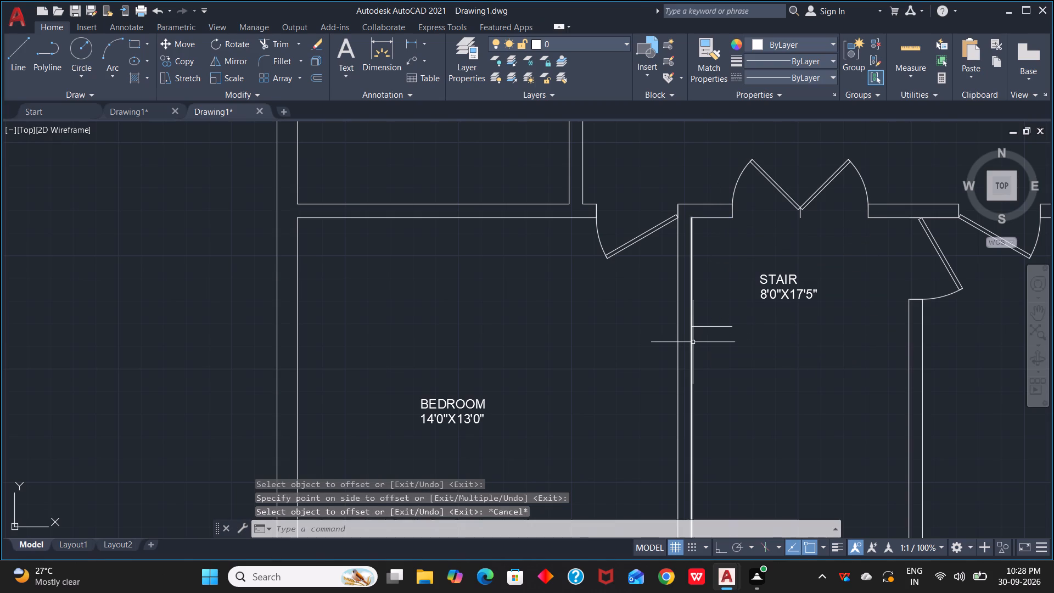
Extend the short line below the STAIR label to the stair's east wall.
{"action": "key", "text": "e"}
{"action": "key", "text": "x"}
{"action": "key", "text": "space"}
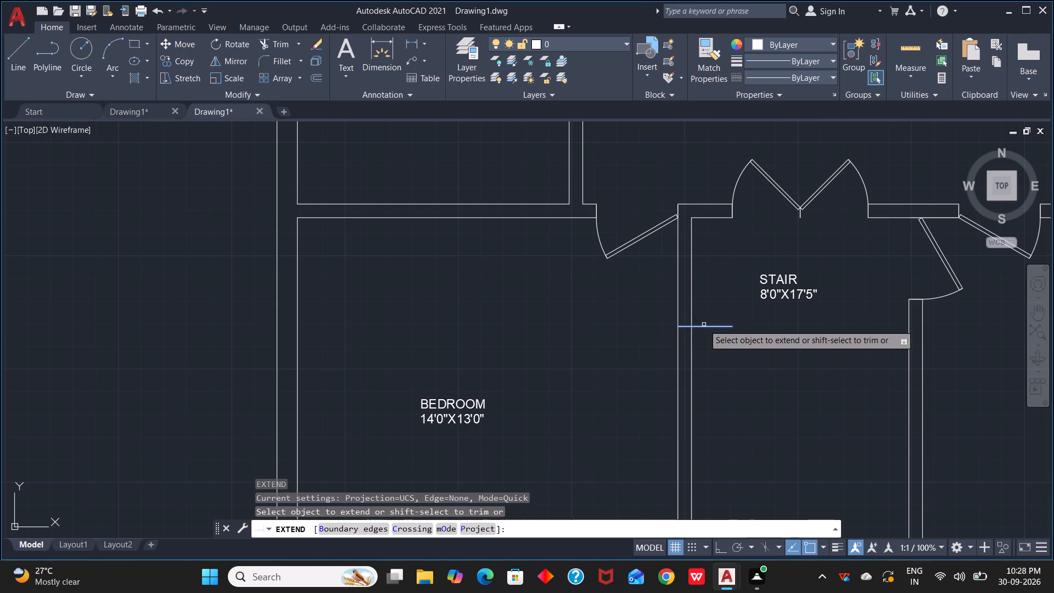
{"action": "left_click", "coordinate": [715, 328]}
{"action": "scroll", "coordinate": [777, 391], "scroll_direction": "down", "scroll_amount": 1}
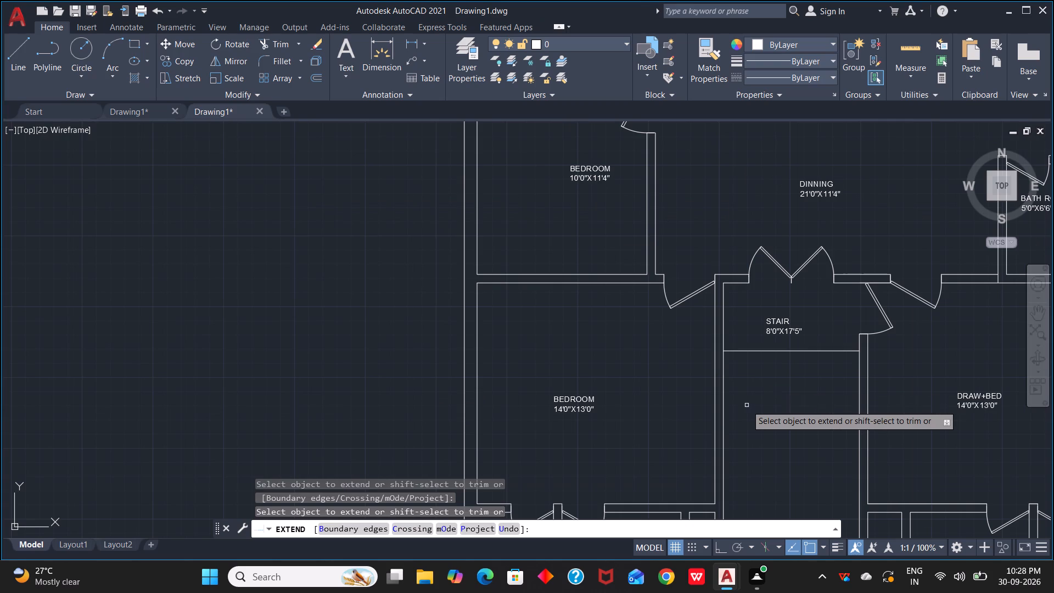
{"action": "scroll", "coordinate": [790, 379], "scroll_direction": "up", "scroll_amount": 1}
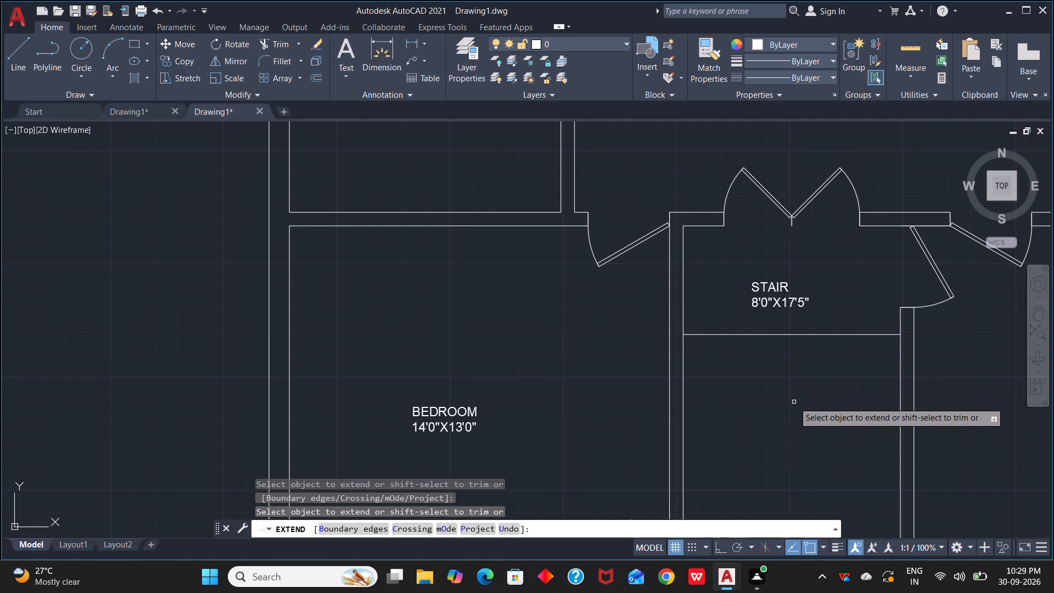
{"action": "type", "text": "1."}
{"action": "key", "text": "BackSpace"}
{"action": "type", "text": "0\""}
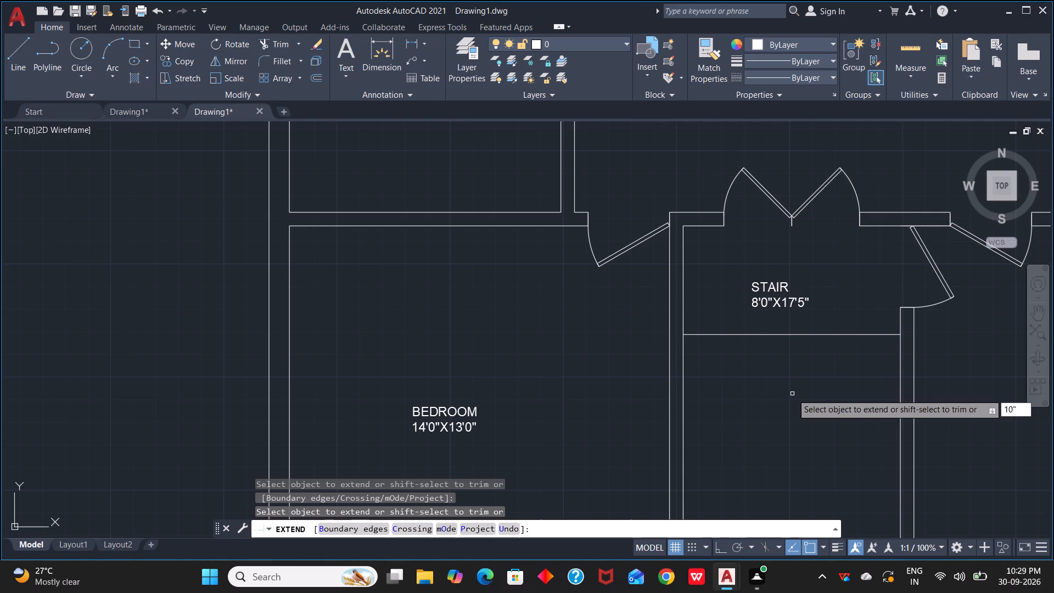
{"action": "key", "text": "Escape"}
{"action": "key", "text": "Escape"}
Offset the full-width line below the STAIR label 10" south, twice in succession, for the first two treads.
{"action": "type", "text": "O"}
{"action": "key", "text": "space"}
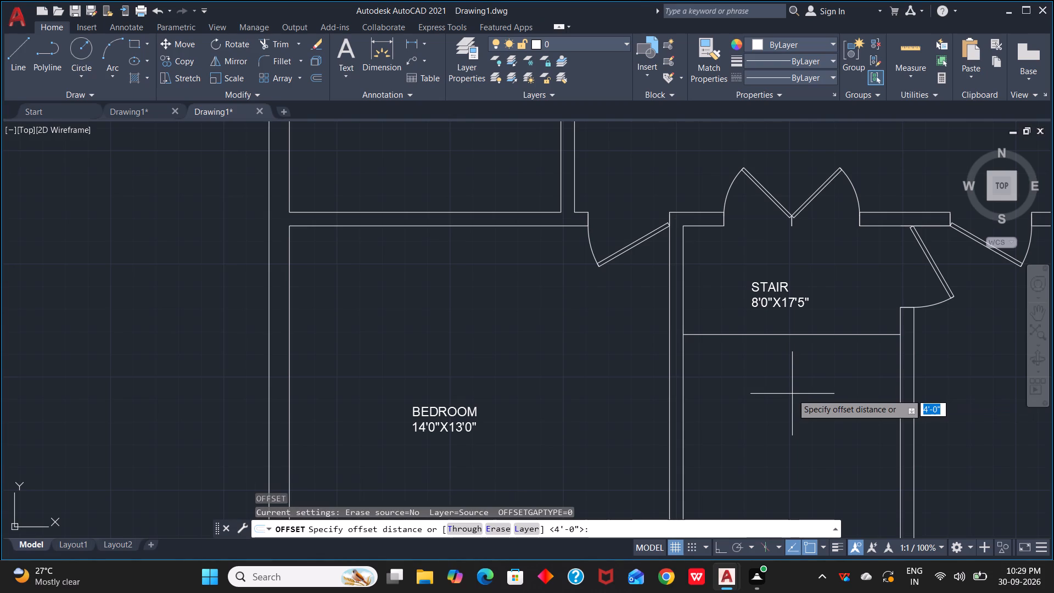
{"action": "type", "text": "10"}
{"action": "type", "text": "\""}
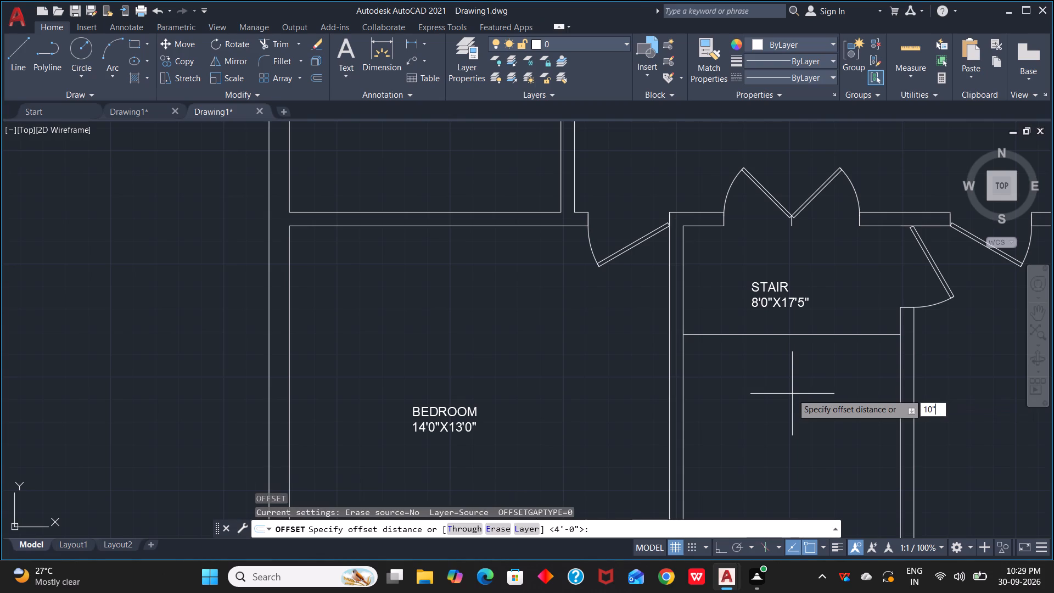
{"action": "key", "text": "space"}
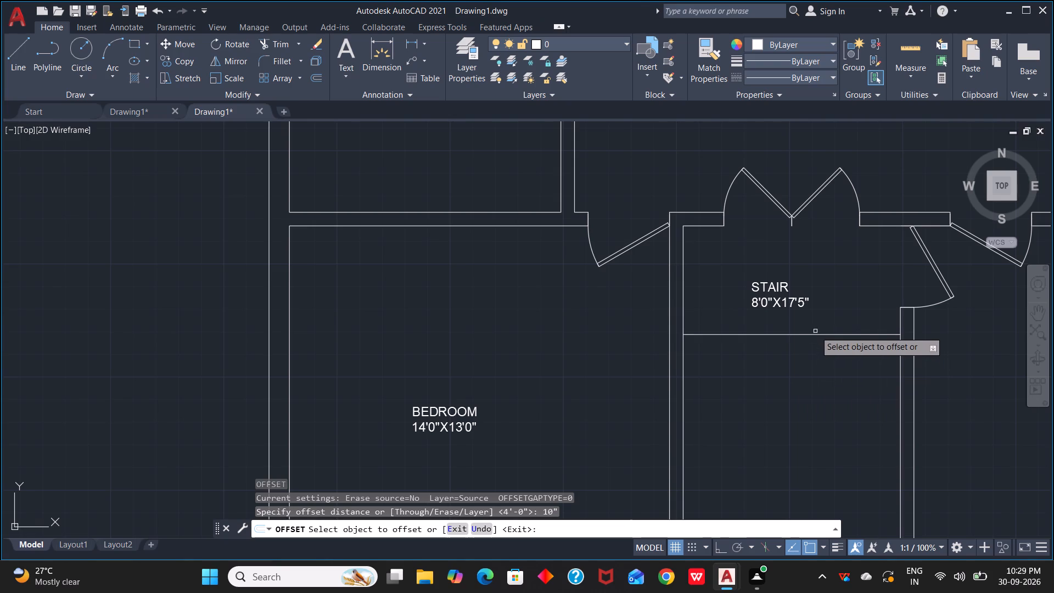
{"action": "left_click", "coordinate": [816, 334]}
{"action": "left_click", "coordinate": [811, 387]}
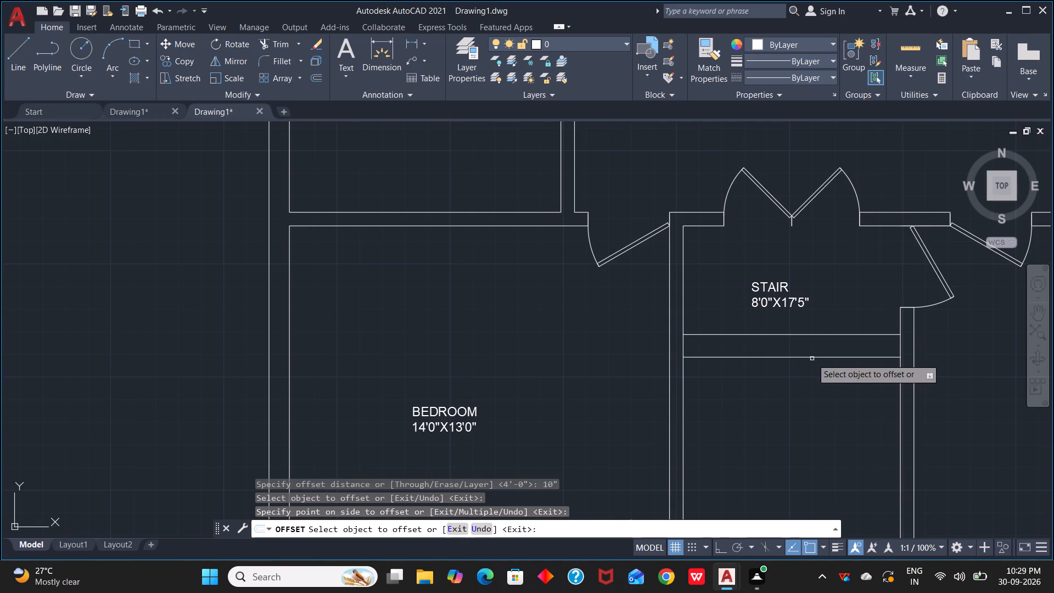
{"action": "left_click_drag", "start_coordinate": [814, 356], "coordinate": [814, 370]}
{"action": "left_click", "coordinate": [812, 383]}
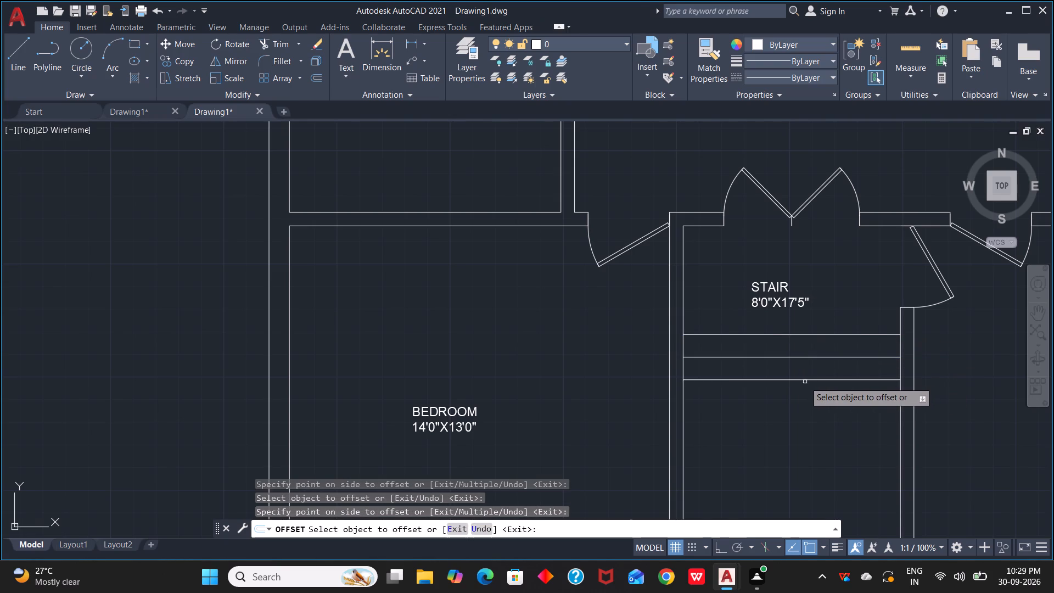
Offset the southernmost tread line 10" south four times in succession, each from the newest line.
{"action": "scroll", "coordinate": [805, 382], "scroll_direction": "down", "scroll_amount": 1}
{"action": "middle_click_drag", "start_coordinate": [802, 387], "coordinate": [781, 225]}
{"action": "left_click_drag", "start_coordinate": [780, 218], "coordinate": [782, 231]}
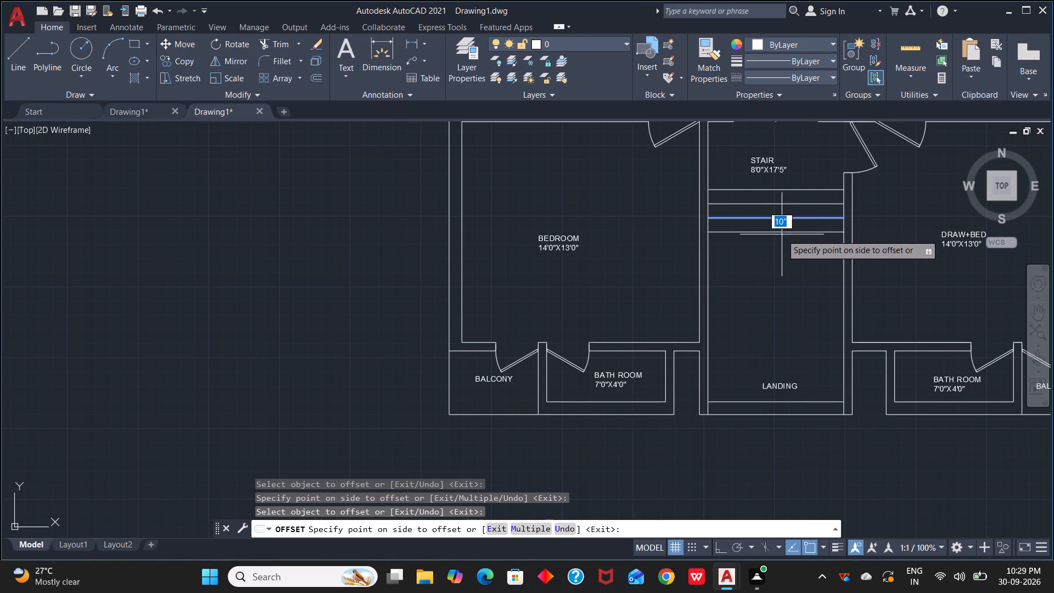
{"action": "left_click", "coordinate": [782, 234]}
{"action": "left_click", "coordinate": [786, 231]}
{"action": "double_click", "coordinate": [786, 247]}
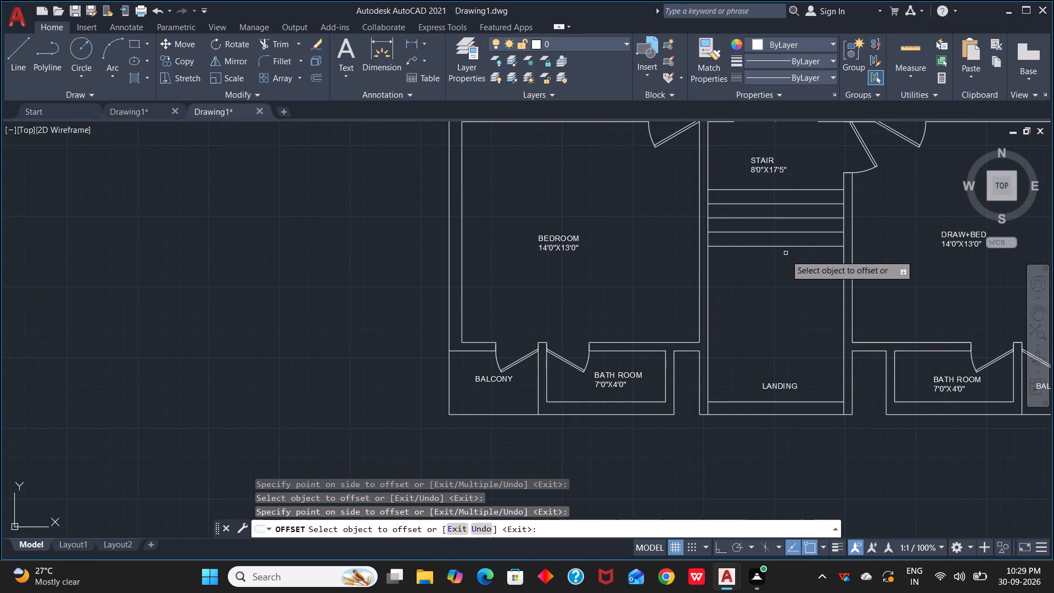
{"action": "left_click", "coordinate": [786, 247]}
{"action": "left_click", "coordinate": [787, 259]}
{"action": "left_click", "coordinate": [787, 261]}
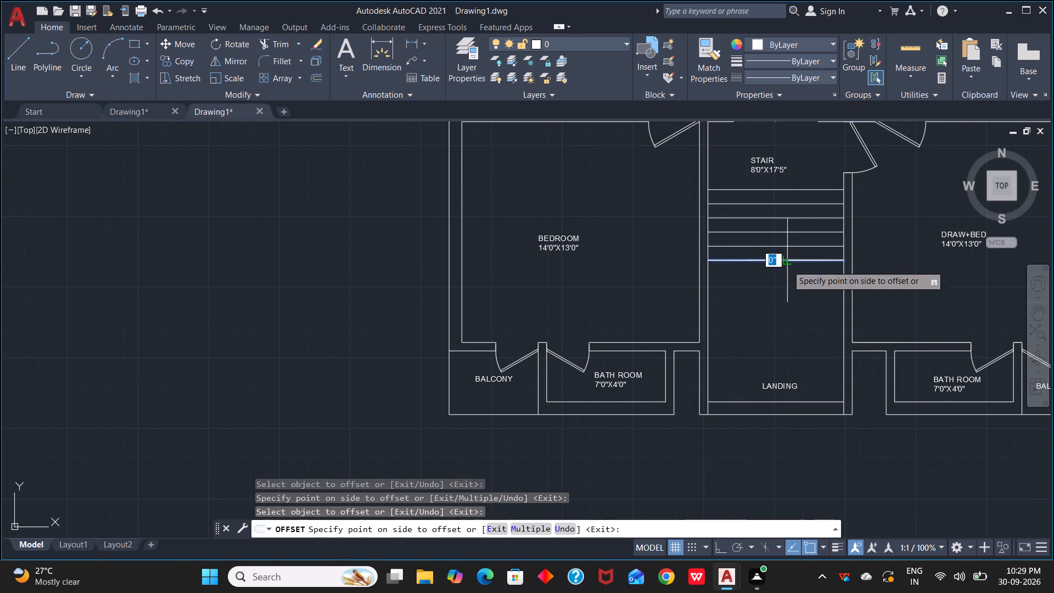
{"action": "left_click", "coordinate": [787, 274]}
Continue the 10" tread offsets south from the newest line with five more, ending just above LANDING.
{"action": "left_click", "coordinate": [787, 276]}
{"action": "left_click", "coordinate": [787, 292]}
{"action": "left_click", "coordinate": [787, 289]}
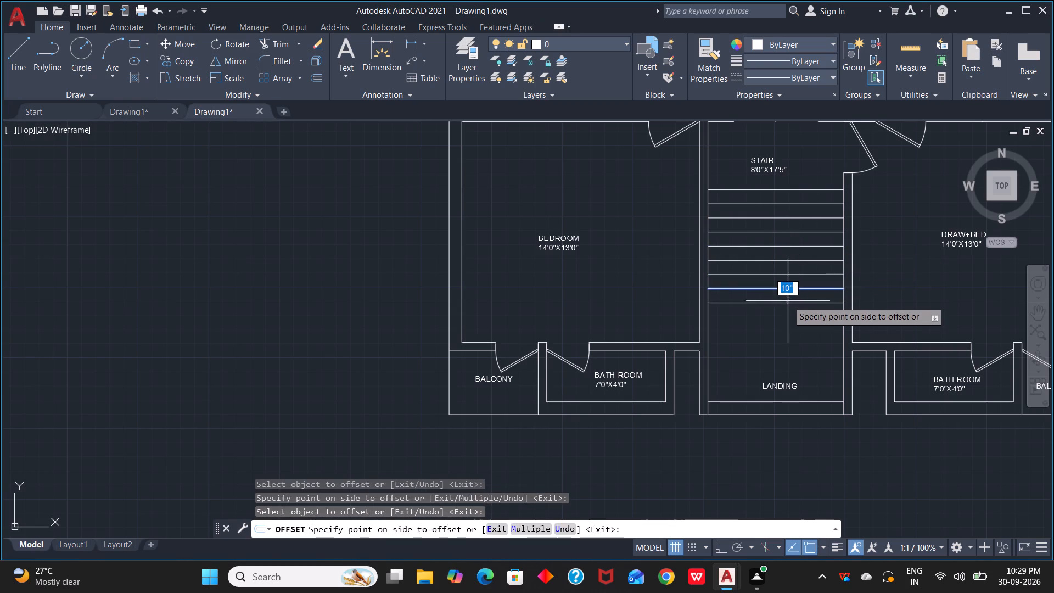
{"action": "left_click", "coordinate": [788, 301]}
{"action": "left_click", "coordinate": [787, 304]}
{"action": "left_click", "coordinate": [786, 317]}
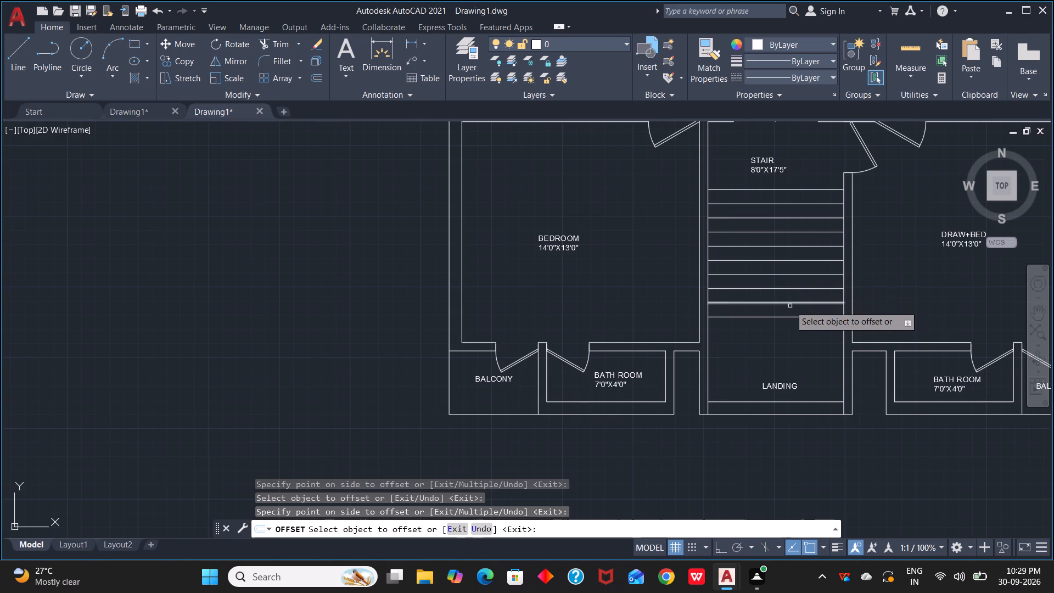
{"action": "left_click_drag", "start_coordinate": [786, 318], "coordinate": [786, 329]}
{"action": "left_click", "coordinate": [786, 329]}
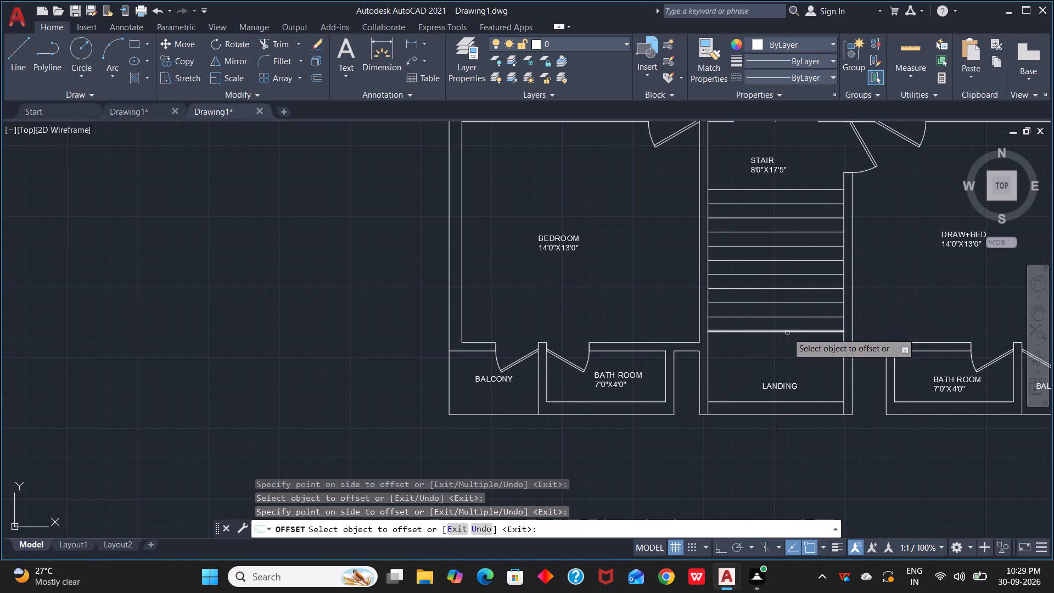
{"action": "left_click", "coordinate": [787, 333]}
{"action": "left_click", "coordinate": [788, 337]}
{"action": "left_click", "coordinate": [788, 330]}
{"action": "left_click", "coordinate": [788, 345]}
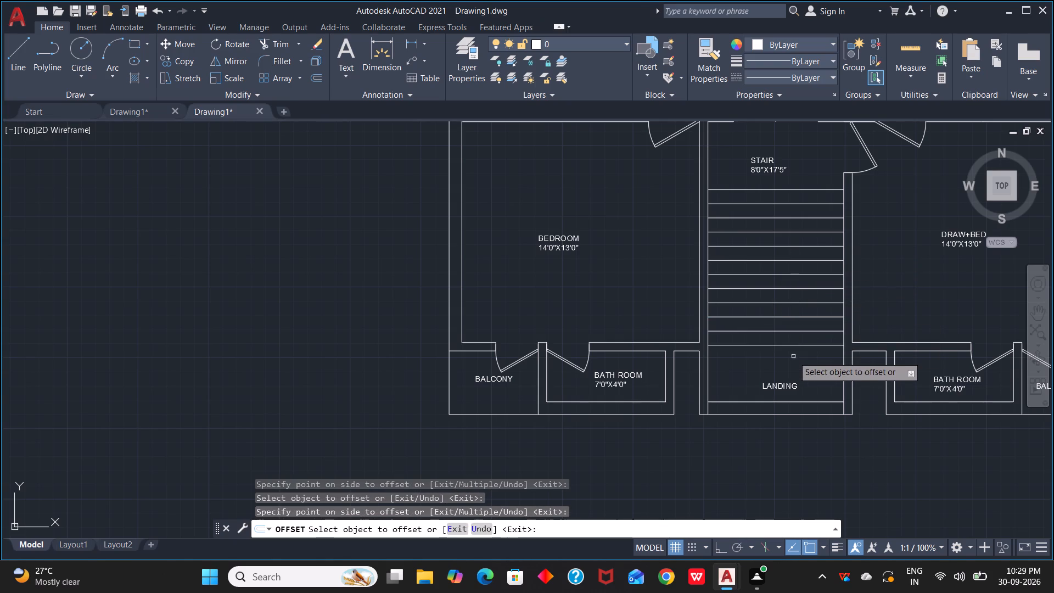
{"action": "scroll", "coordinate": [816, 370], "scroll_direction": "up", "scroll_amount": 1}
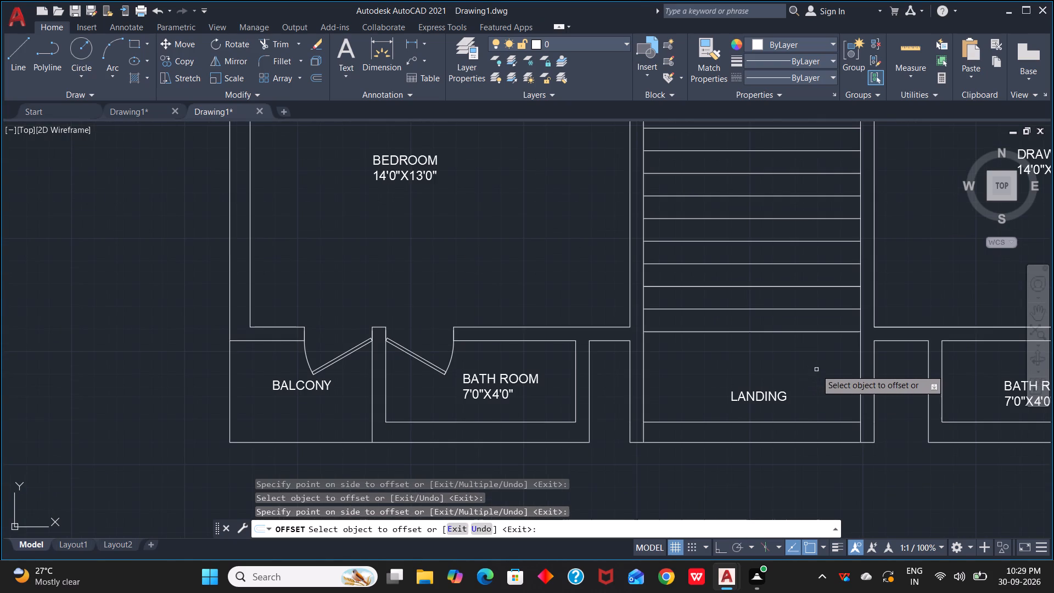
{"action": "key", "text": "Escape"}
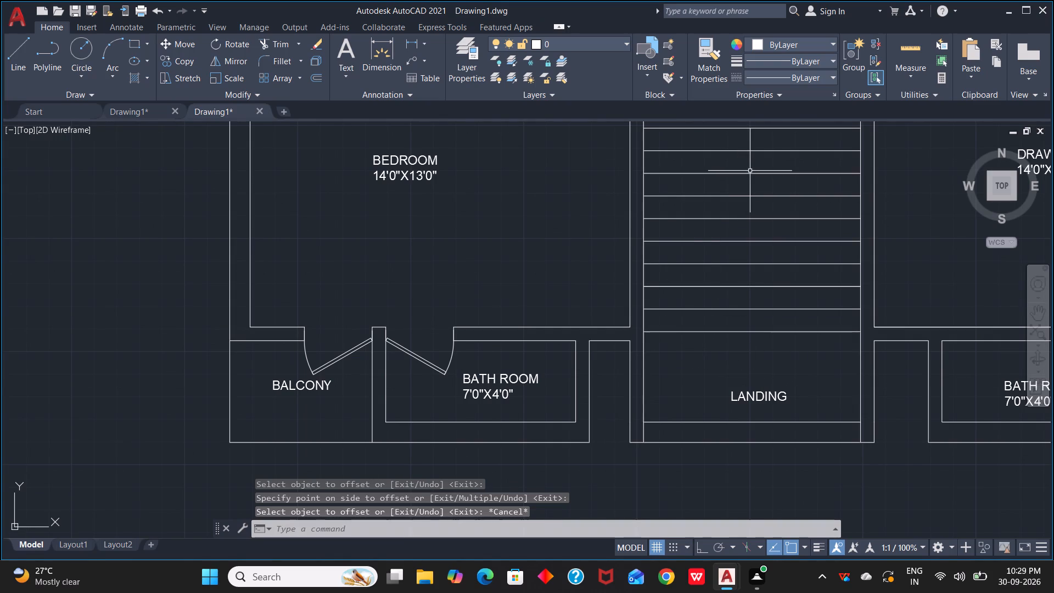
Draw a vertical centre line through the stair from the top tread line's midpoint to the lowest tread line's midpoint, with Ortho on.
{"action": "scroll", "coordinate": [750, 171], "scroll_direction": "down", "scroll_amount": 1}
{"action": "middle_click_drag", "start_coordinate": [753, 175], "coordinate": [771, 283]}
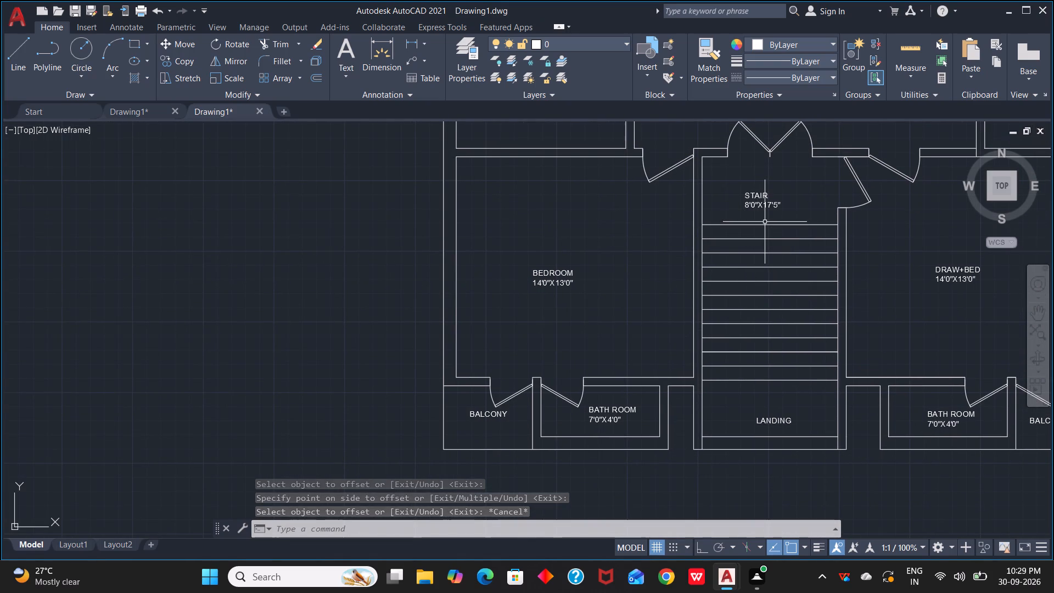
{"action": "left_click", "coordinate": [764, 224]}
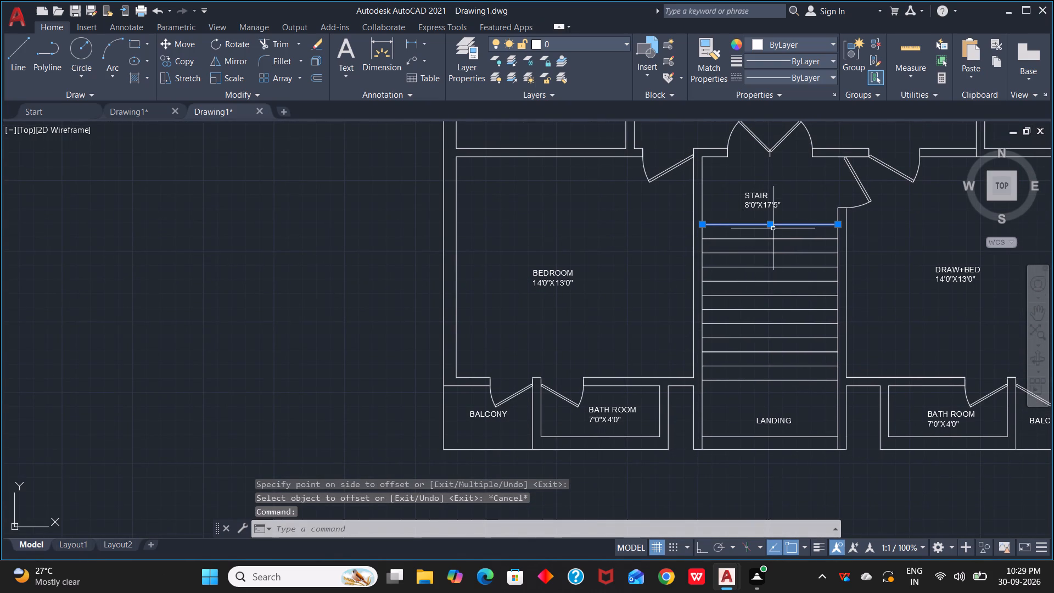
{"action": "key", "text": "Escape"}
{"action": "type", "text": "L"}
{"action": "key", "text": "space"}
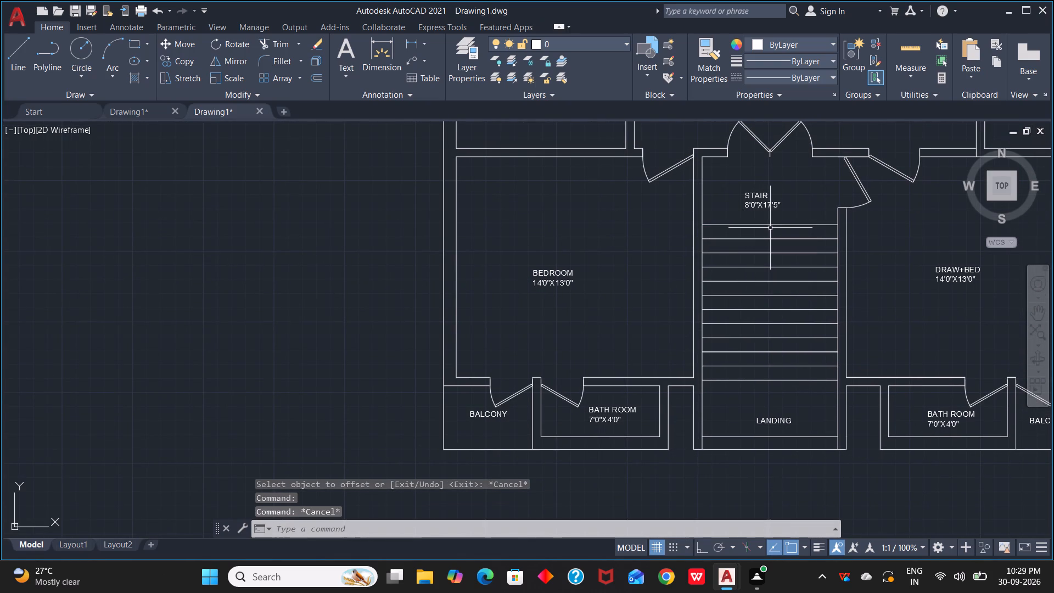
{"action": "left_click", "coordinate": [769, 225]}
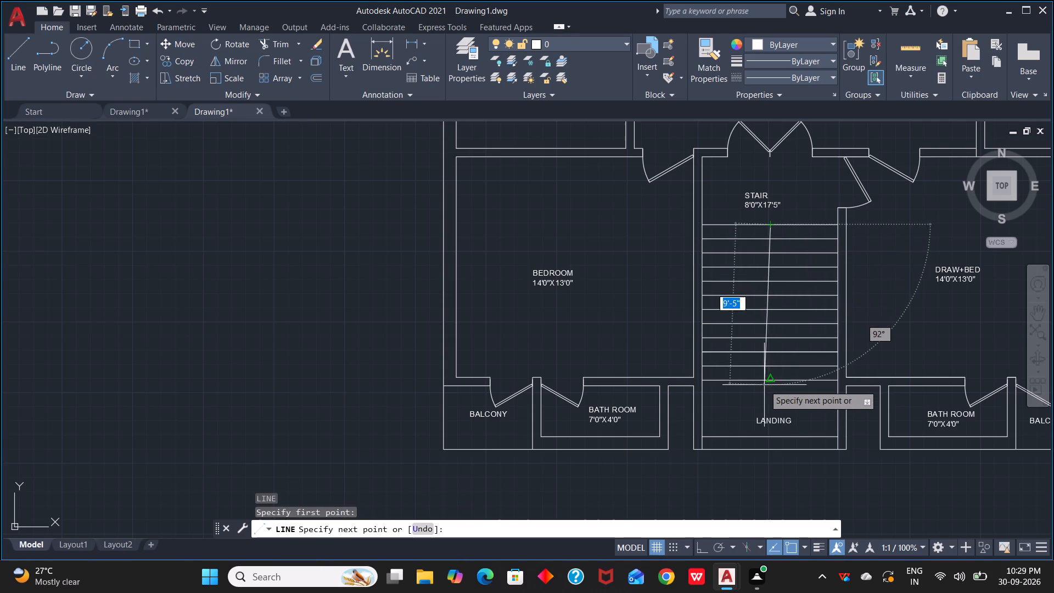
{"action": "scroll", "coordinate": [764, 385], "scroll_direction": "up", "scroll_amount": 1}
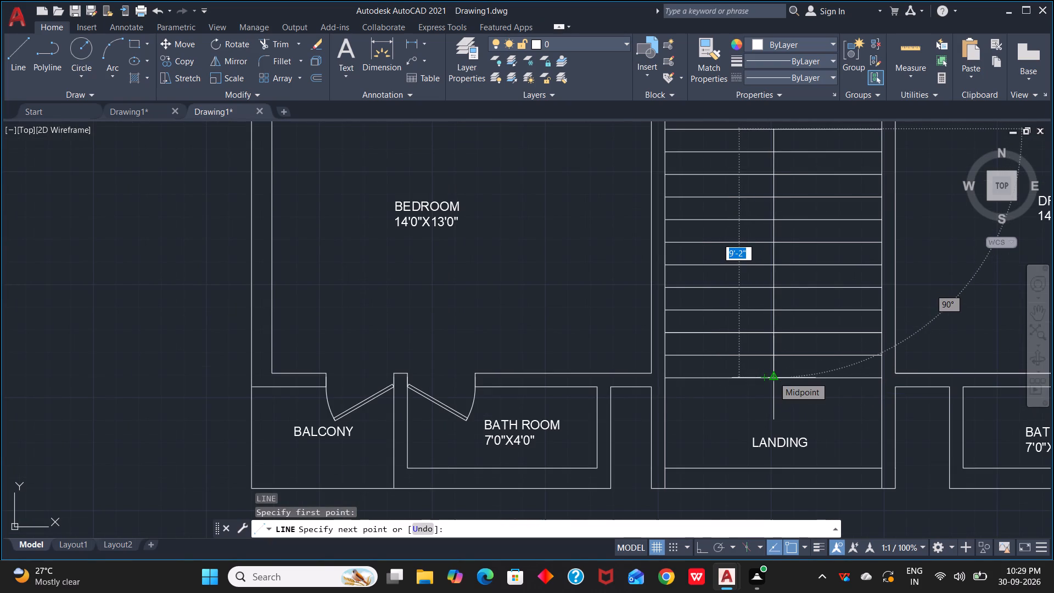
{"action": "key", "text": "F8"}
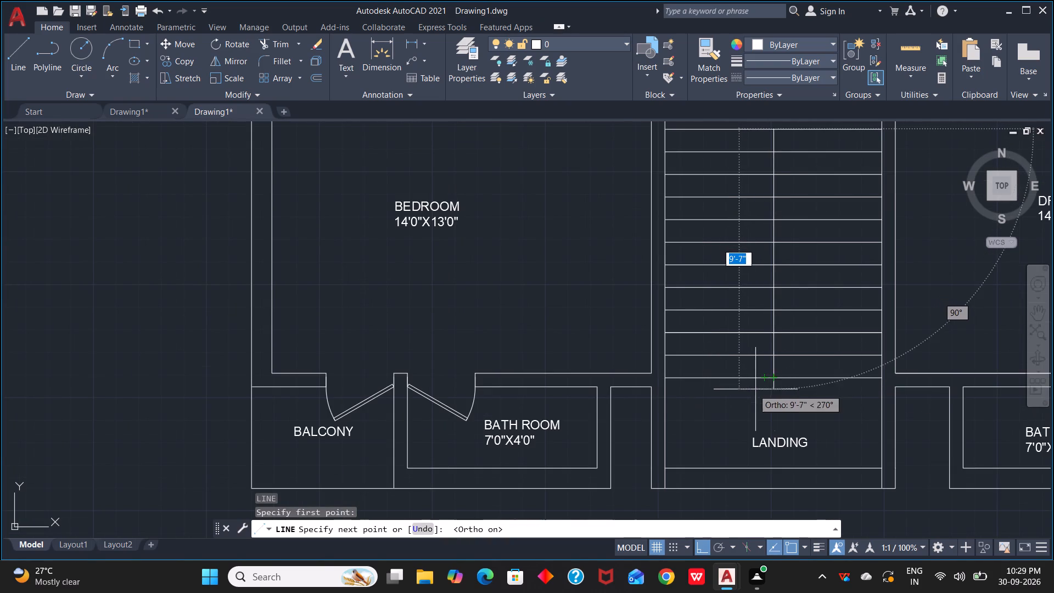
{"action": "scroll", "coordinate": [772, 388], "scroll_direction": "up", "scroll_amount": 3}
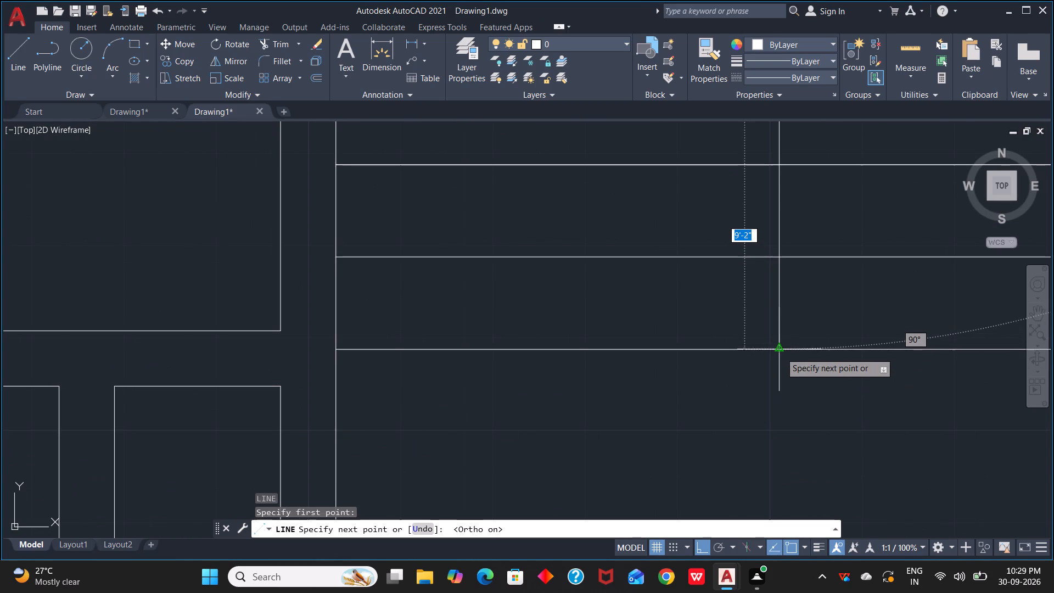
{"action": "left_click", "coordinate": [781, 353]}
{"action": "scroll", "coordinate": [802, 383], "scroll_direction": "down", "scroll_amount": 2}
{"action": "key", "text": "Escape"}
{"action": "scroll", "coordinate": [799, 389], "scroll_direction": "down", "scroll_amount": 1}
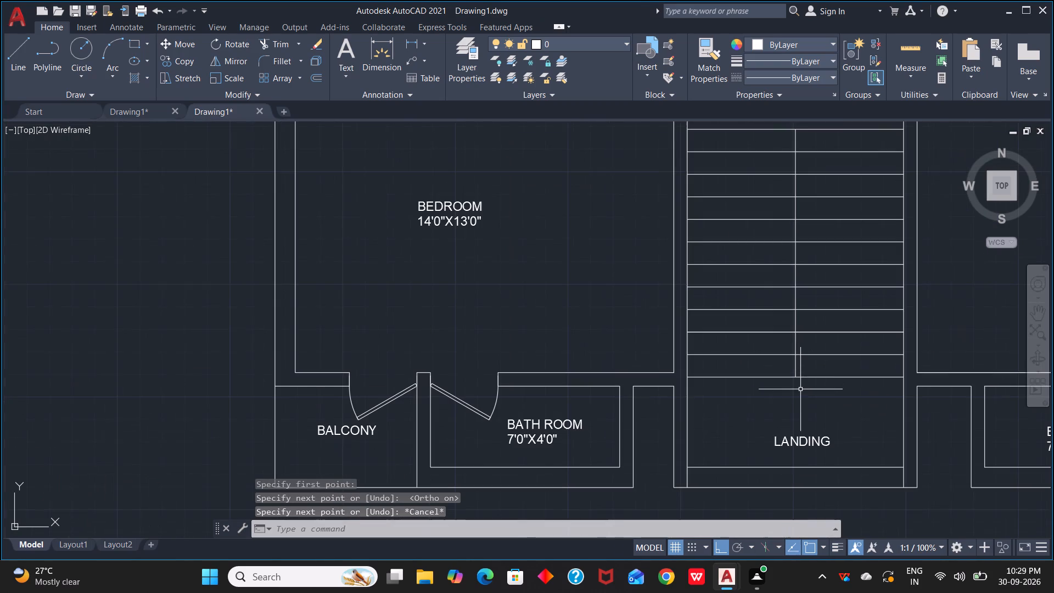
Offset the stair's vertical centre line 2" to the east and 2" to the west.
{"action": "middle_click_drag", "start_coordinate": [803, 437], "coordinate": [796, 473]}
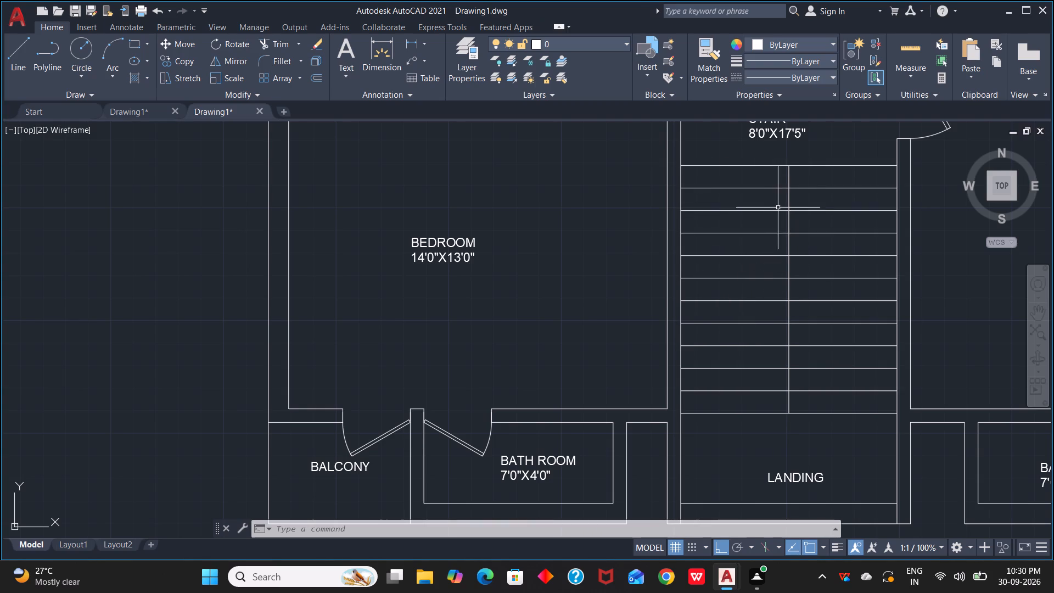
{"action": "scroll", "coordinate": [789, 228], "scroll_direction": "up", "scroll_amount": 3}
{"action": "scroll", "coordinate": [789, 243], "scroll_direction": "down", "scroll_amount": 1}
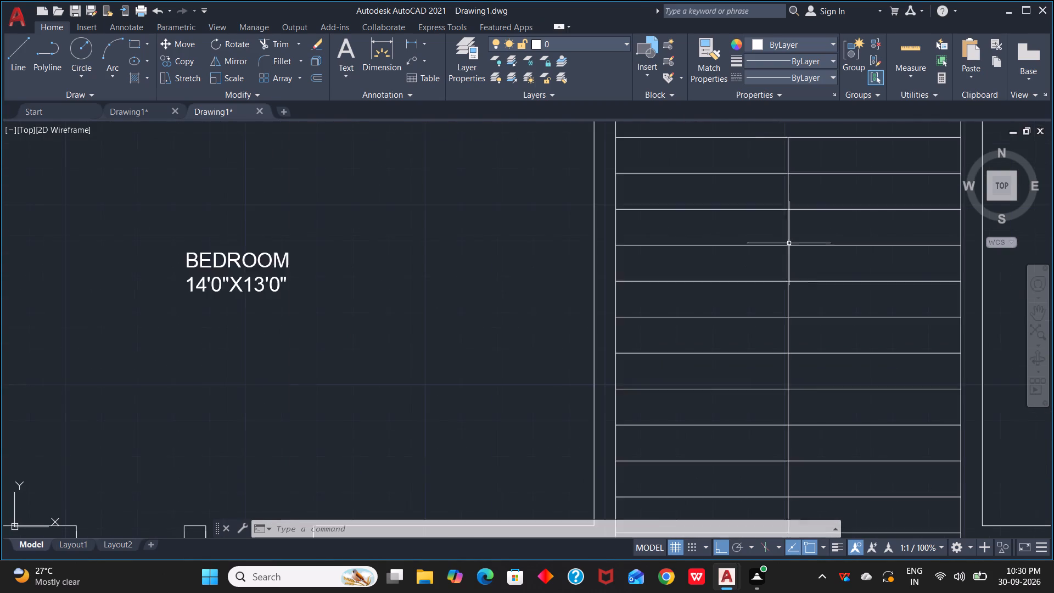
{"action": "scroll", "coordinate": [789, 243], "scroll_direction": "down", "scroll_amount": 2}
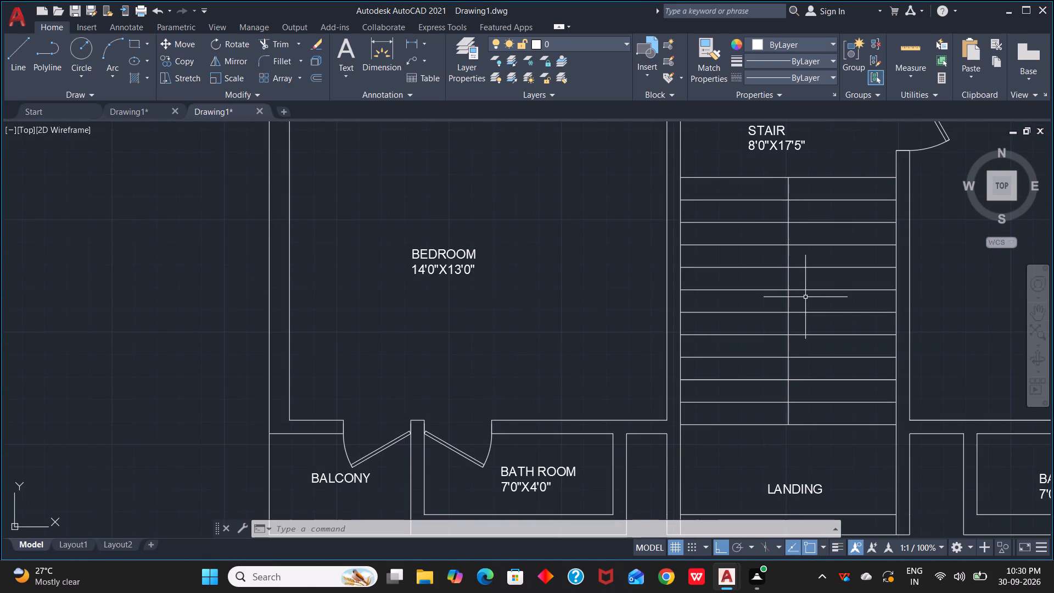
{"action": "type", "text": "O"}
{"action": "key", "text": "space"}
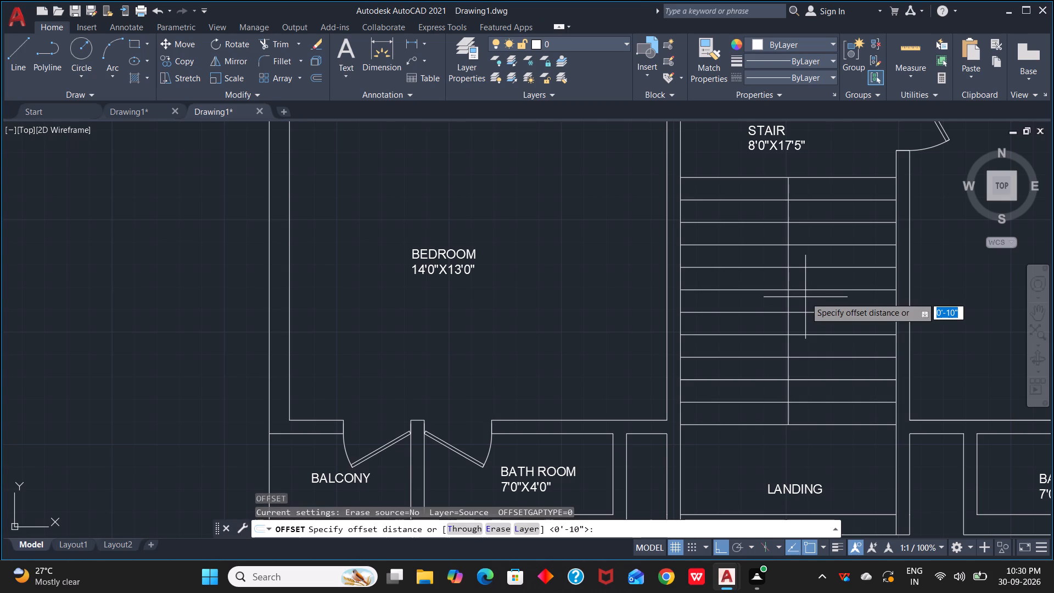
{"action": "type", "text": "2\""}
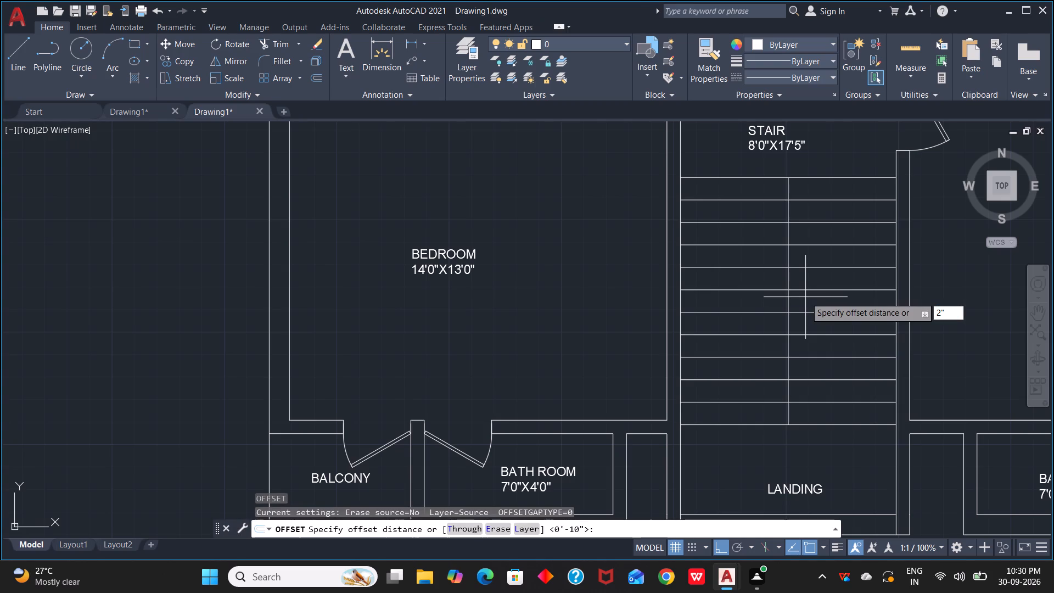
{"action": "key", "text": "Return"}
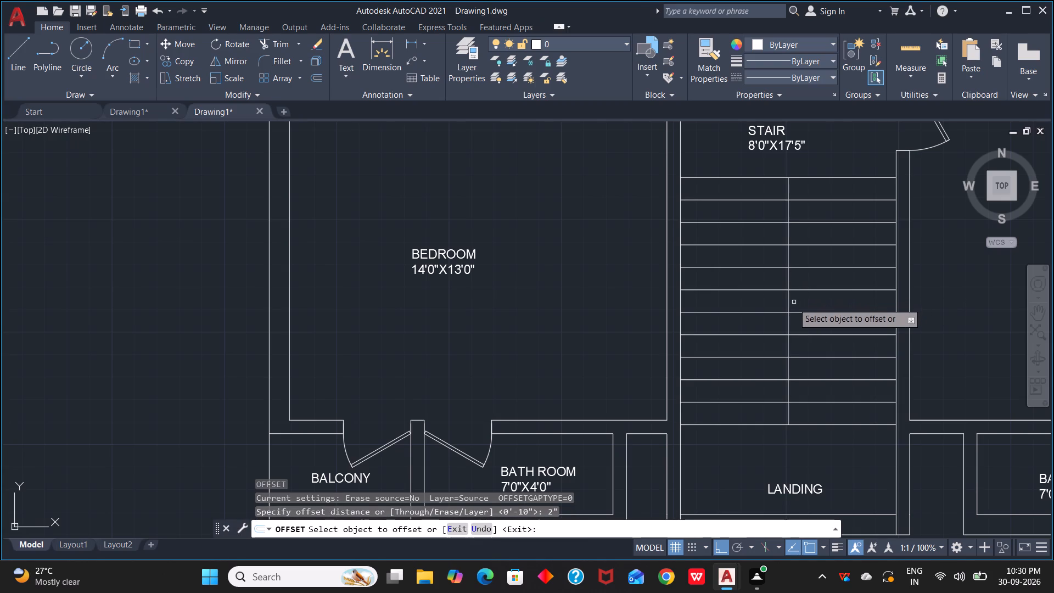
{"action": "left_click", "coordinate": [788, 309]}
{"action": "left_click", "coordinate": [805, 307]}
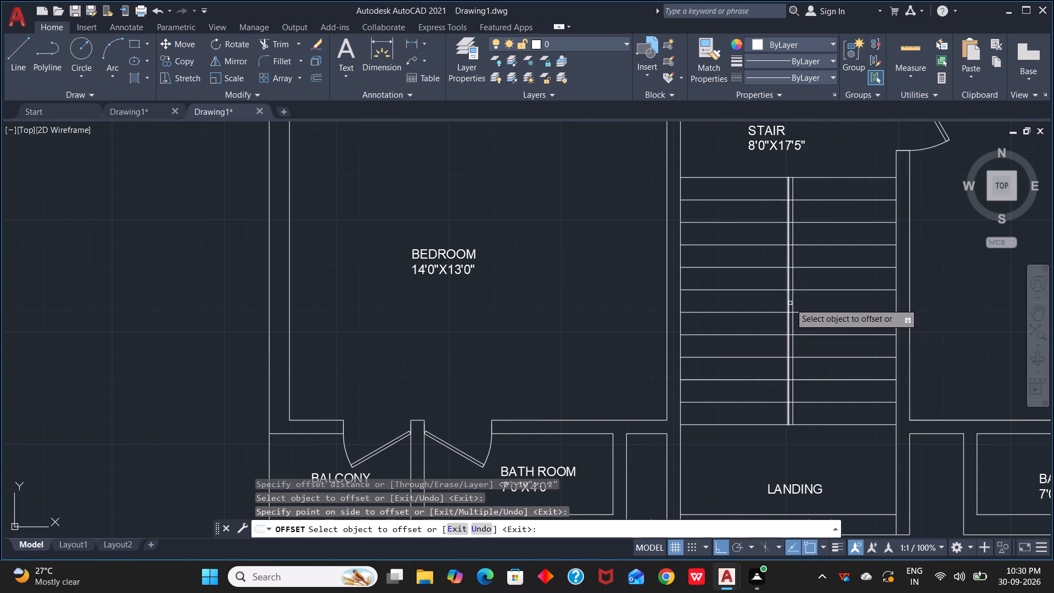
{"action": "left_click", "coordinate": [790, 303]}
{"action": "left_click", "coordinate": [775, 303]}
{"action": "scroll", "coordinate": [850, 301], "scroll_direction": "up", "scroll_amount": 3}
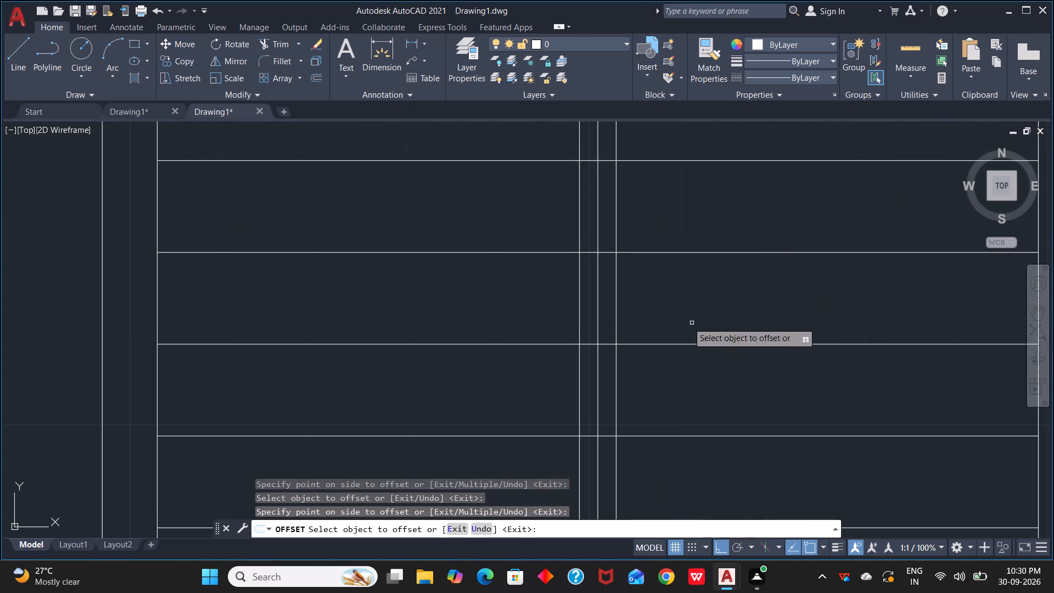
{"action": "key", "text": "Escape"}
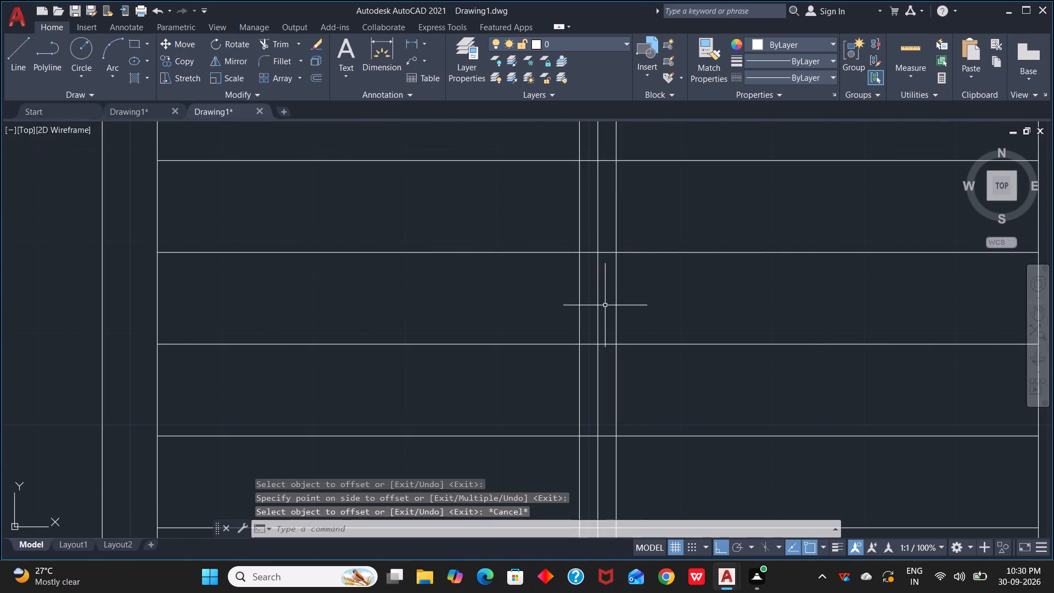
Delete the original centre line between the two offset lines.
{"action": "left_click", "coordinate": [599, 306]}
{"action": "key", "text": "Delete"}
{"action": "scroll", "coordinate": [602, 306], "scroll_direction": "down", "scroll_amount": 3}
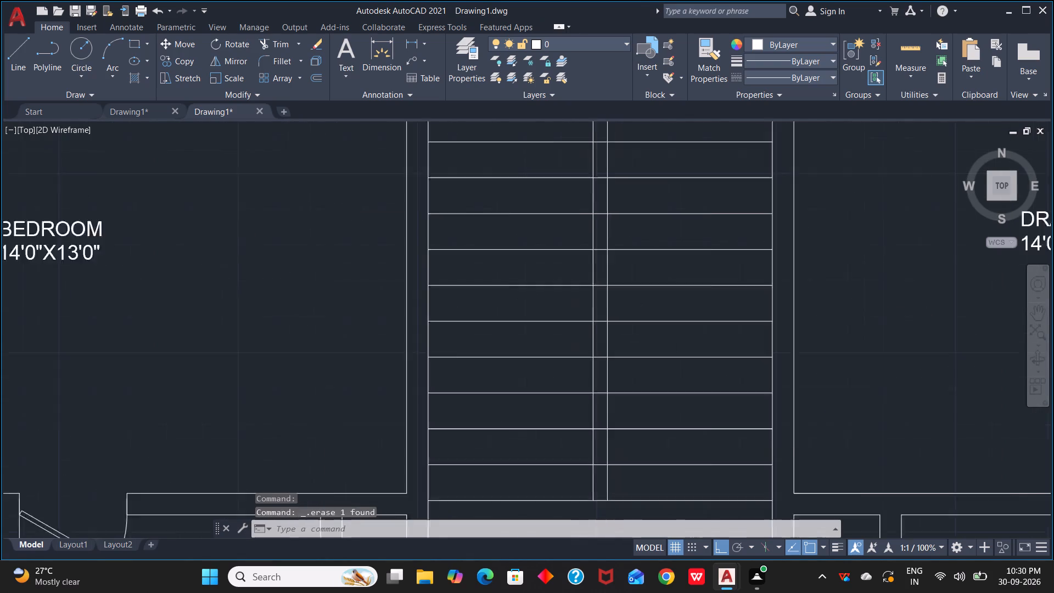
Trim the intermediate tread lines between the two central vertical lines, from the second tread line down to the last one above LANDING's edge.
{"action": "middle_click_drag", "start_coordinate": [601, 306], "coordinate": [640, 364]}
{"action": "scroll", "coordinate": [640, 307], "scroll_direction": "up", "scroll_amount": 3}
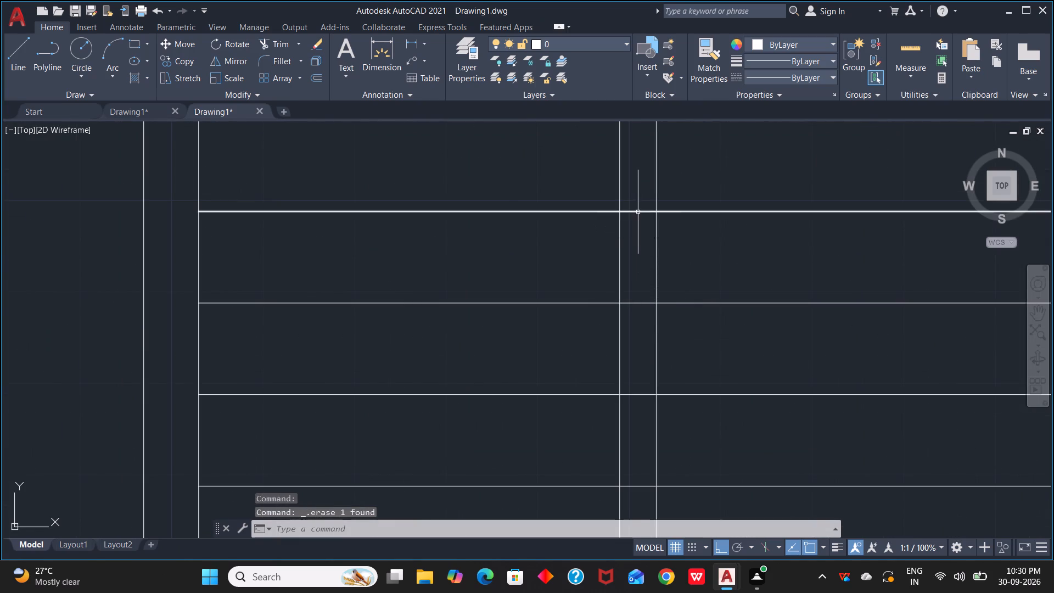
{"action": "scroll", "coordinate": [638, 212], "scroll_direction": "down", "scroll_amount": 2}
{"action": "middle_click_drag", "start_coordinate": [639, 192], "coordinate": [661, 222]}
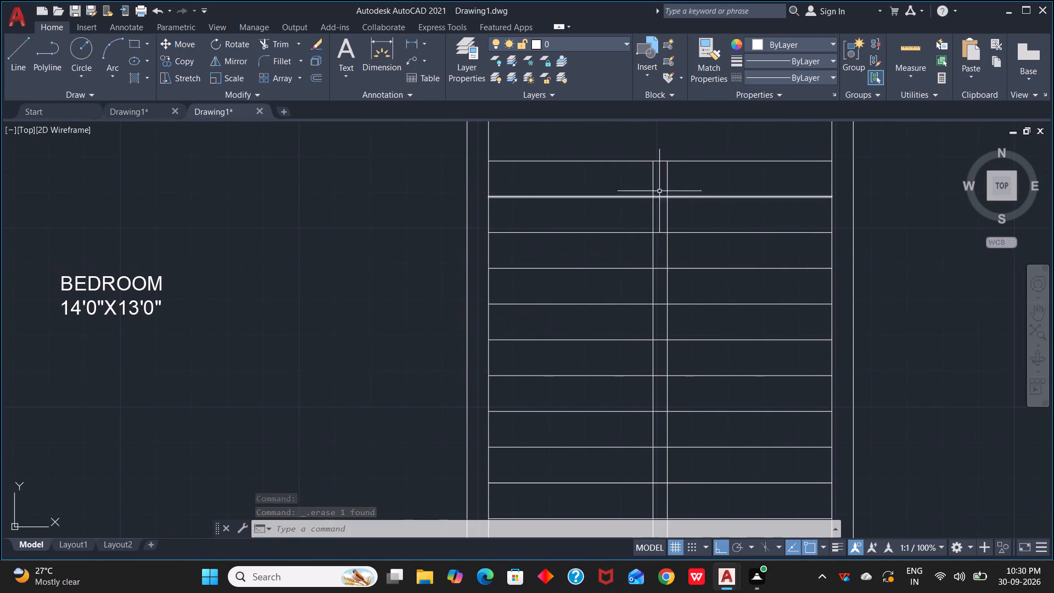
{"action": "type", "text": "TR"}
{"action": "key", "text": "space"}
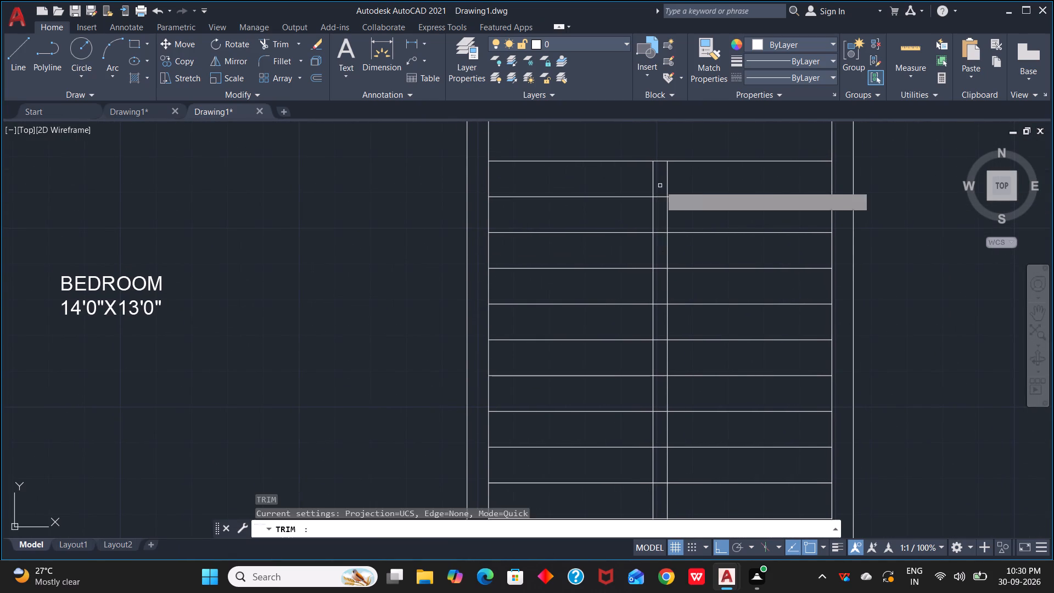
{"action": "left_click_drag", "start_coordinate": [660, 186], "coordinate": [663, 286]}
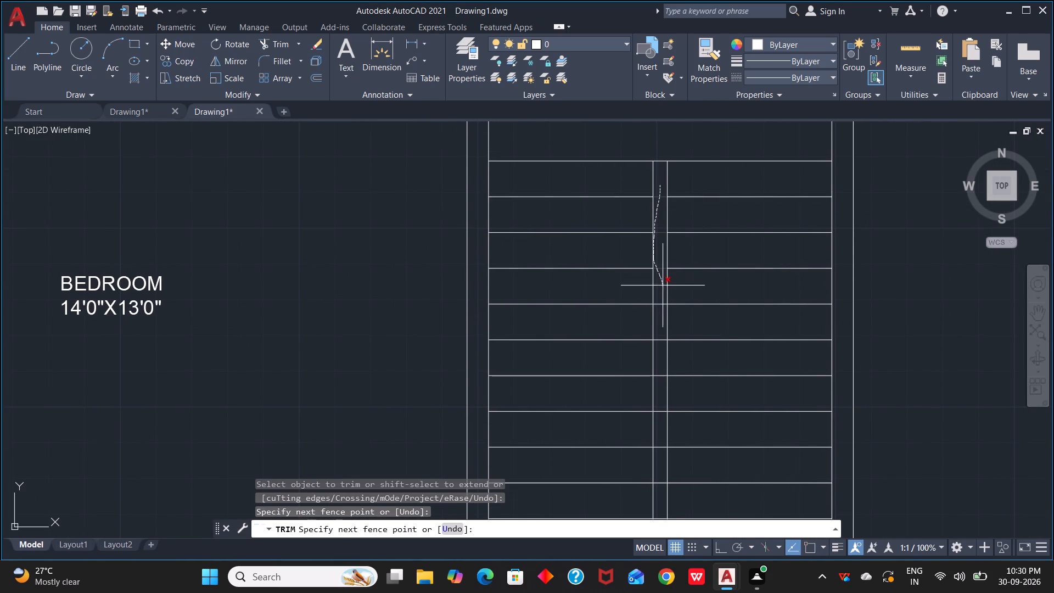
{"action": "left_click_drag", "start_coordinate": [663, 286], "coordinate": [659, 385]}
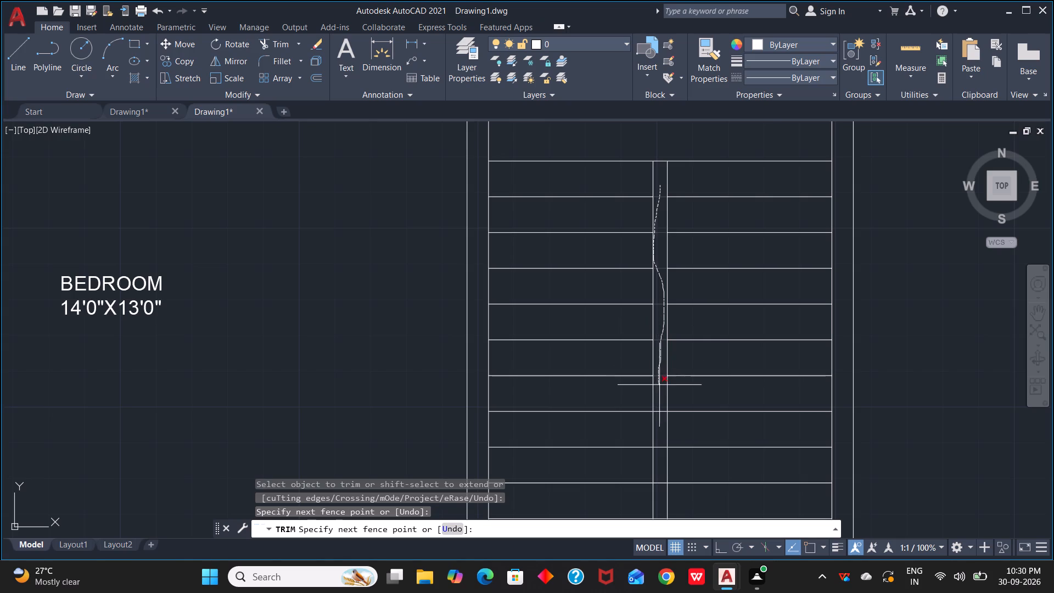
{"action": "left_click_drag", "start_coordinate": [659, 385], "coordinate": [661, 493]}
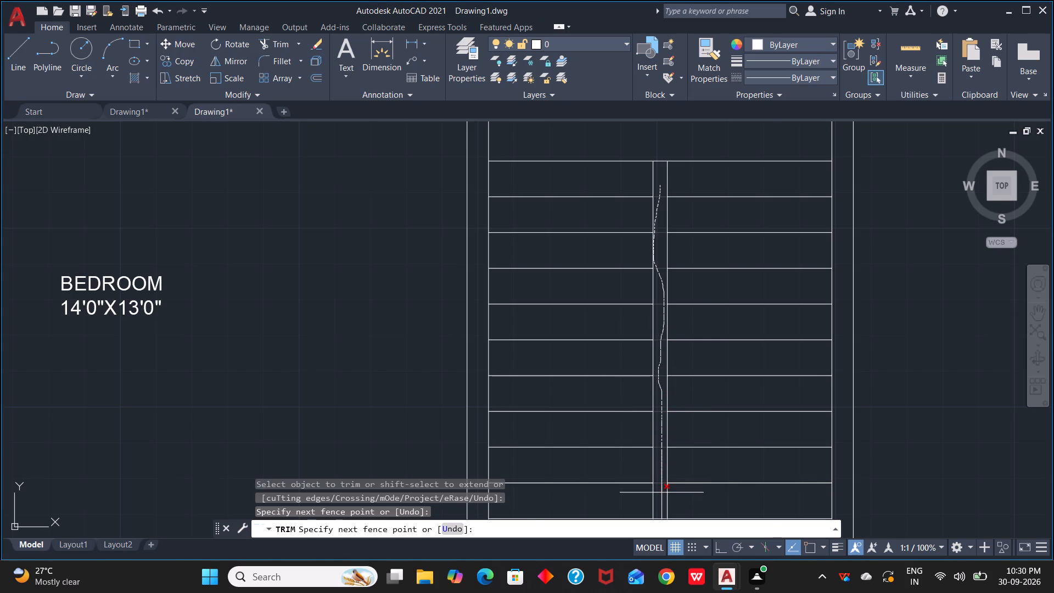
{"action": "left_click_drag", "start_coordinate": [661, 493], "coordinate": [661, 495]}
{"action": "scroll", "coordinate": [676, 502], "scroll_direction": "down", "scroll_amount": 2}
{"action": "middle_click_drag", "start_coordinate": [682, 506], "coordinate": [715, 424]}
{"action": "scroll", "coordinate": [715, 424], "scroll_direction": "up", "scroll_amount": 2}
{"action": "left_click_drag", "start_coordinate": [690, 424], "coordinate": [692, 454]}
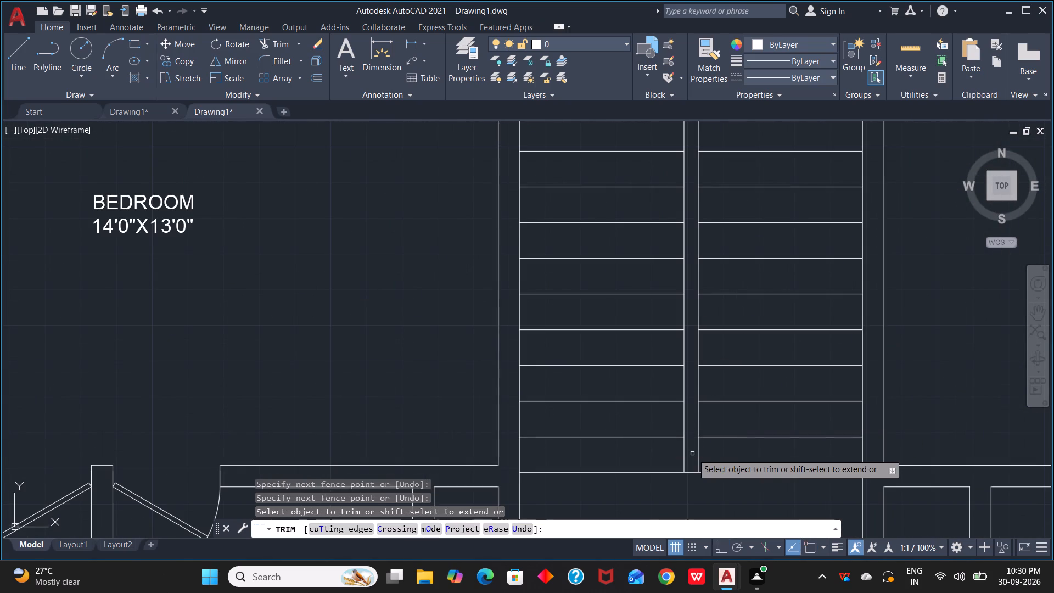
{"action": "scroll", "coordinate": [692, 454], "scroll_direction": "down", "scroll_amount": 1}
{"action": "scroll", "coordinate": [752, 429], "scroll_direction": "down", "scroll_amount": 1}
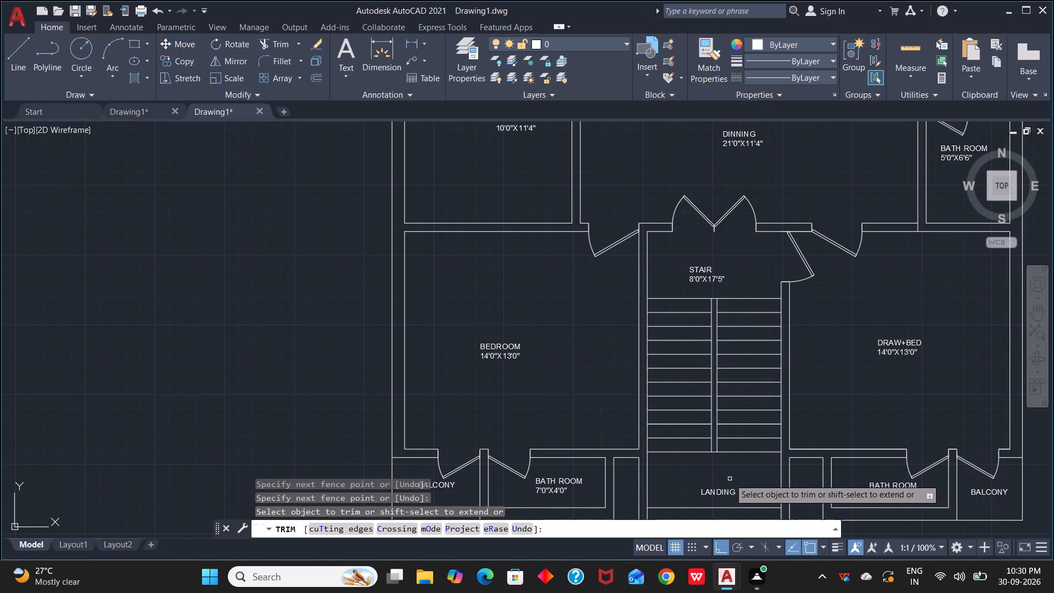
{"action": "scroll", "coordinate": [694, 321], "scroll_direction": "up", "scroll_amount": 2}
{"action": "key", "text": "Escape"}
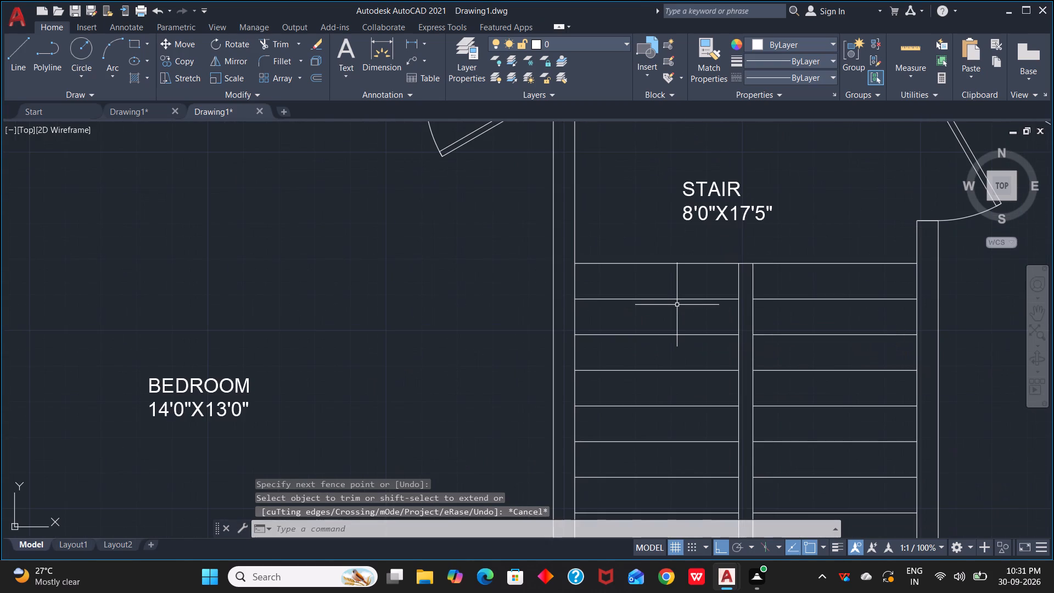
Draw a short vertical line in the west flight from the second tread line's midpoint up to the top tread line.
{"action": "type", "text": "L"}
{"action": "key", "text": "space"}
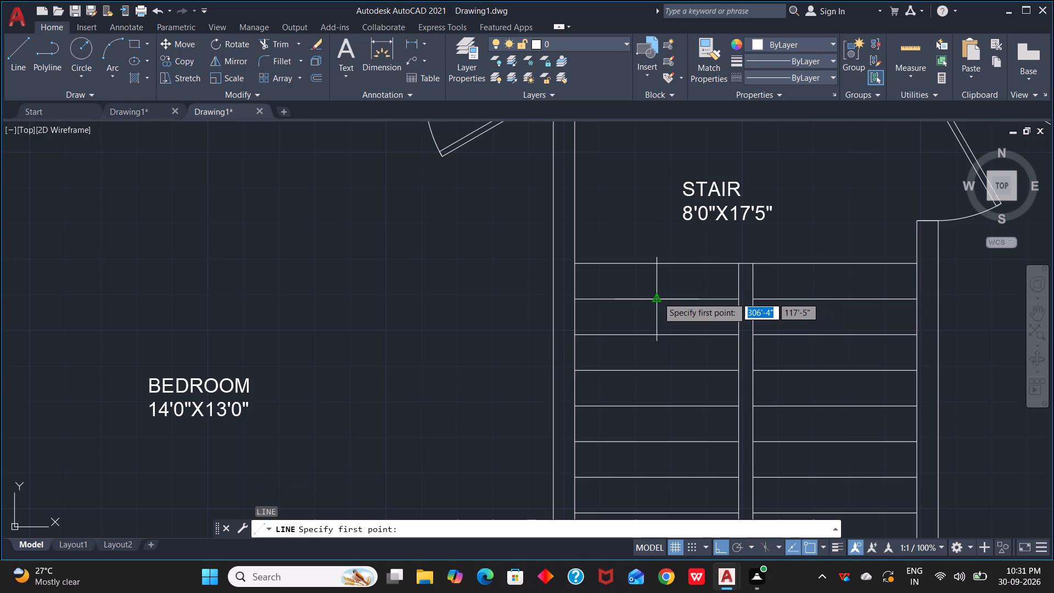
{"action": "left_click", "coordinate": [658, 297]}
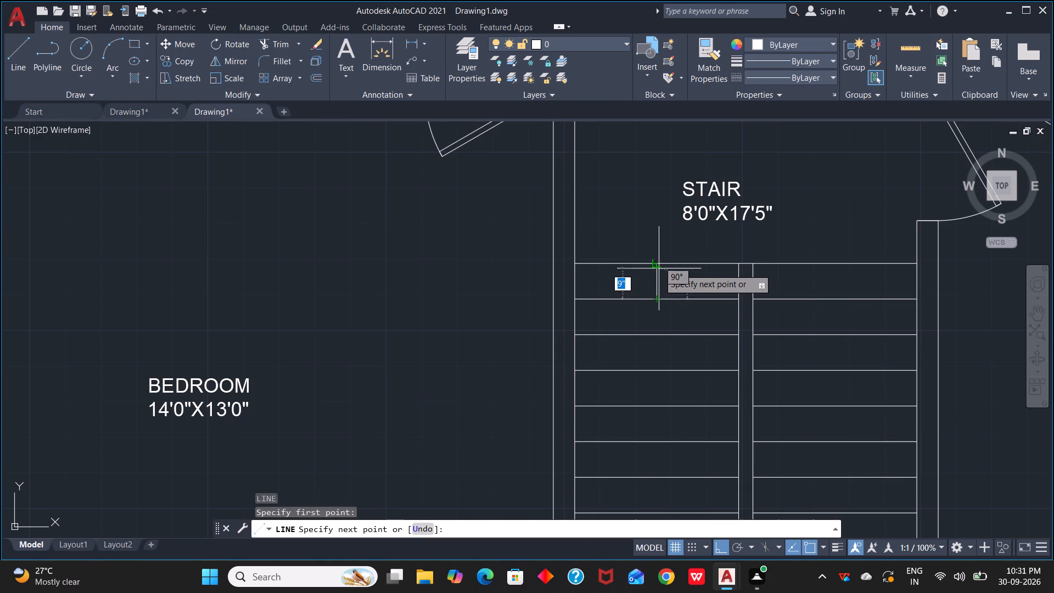
{"action": "left_click", "coordinate": [658, 266]}
{"action": "scroll", "coordinate": [667, 308], "scroll_direction": "up", "scroll_amount": 1}
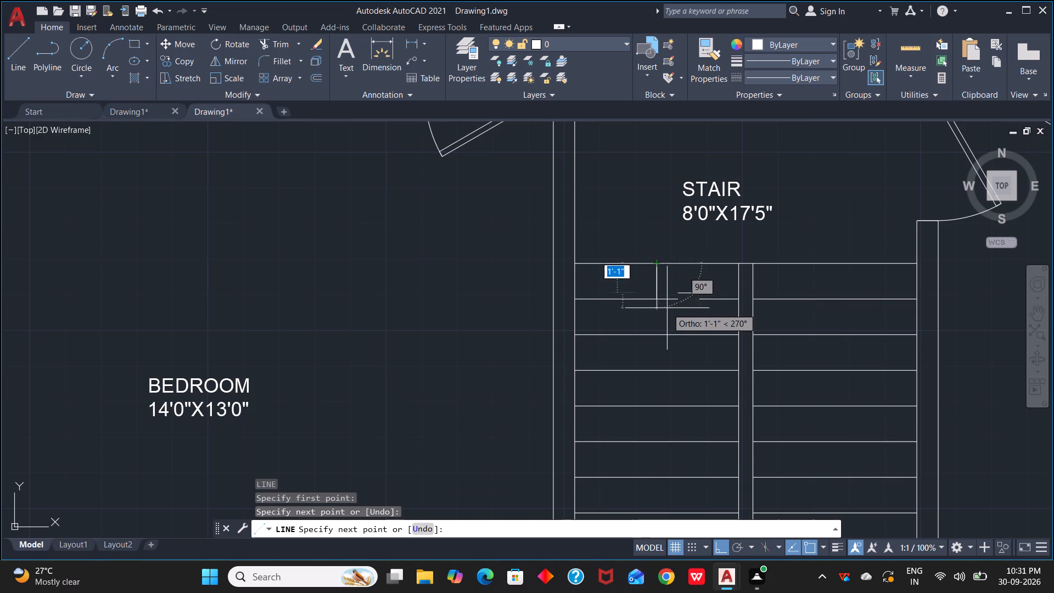
{"action": "scroll", "coordinate": [667, 308], "scroll_direction": "up", "scroll_amount": 3}
{"action": "key", "text": "Escape"}
Draw a vertical line about 9'-4" long from the short west-flight line's end on the second tread line down into LANDING.
{"action": "scroll", "coordinate": [647, 277], "scroll_direction": "up", "scroll_amount": 1}
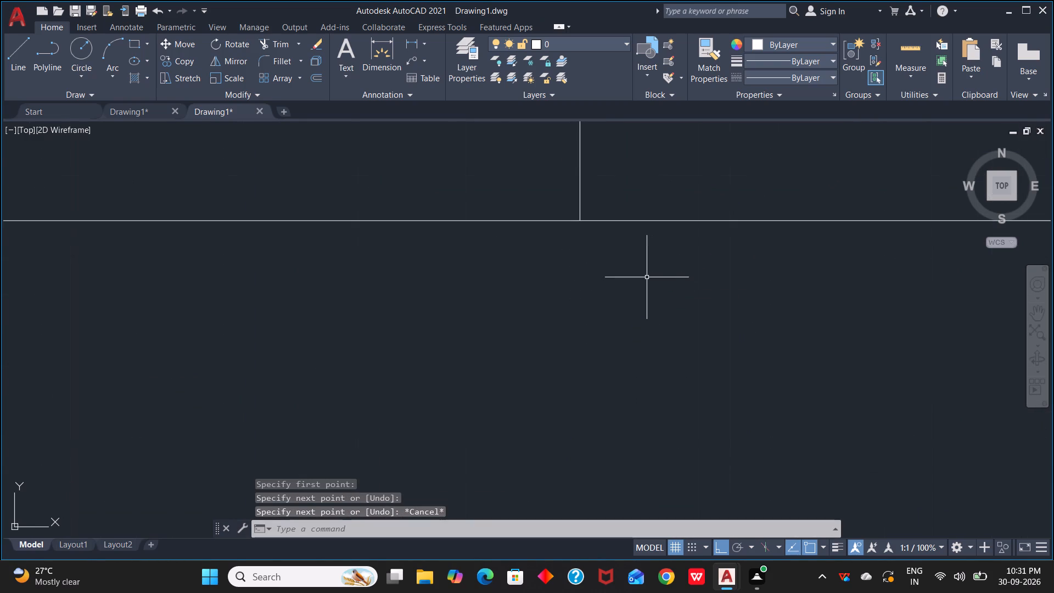
{"action": "middle_click_drag", "start_coordinate": [647, 277], "coordinate": [813, 316]}
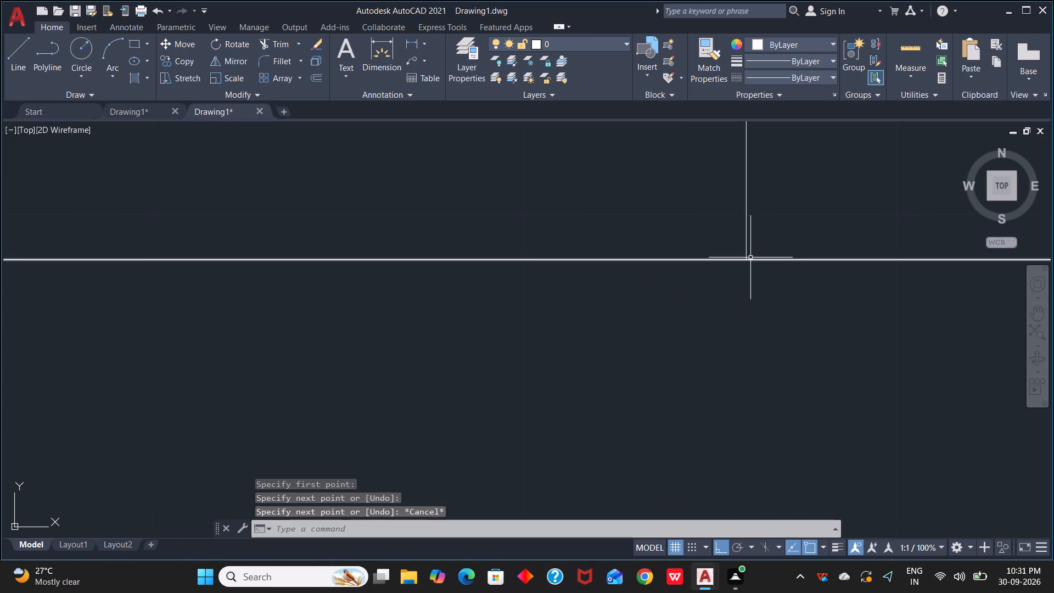
{"action": "key", "text": "l"}
{"action": "key", "text": "space"}
{"action": "scroll", "coordinate": [747, 263], "scroll_direction": "up", "scroll_amount": 2}
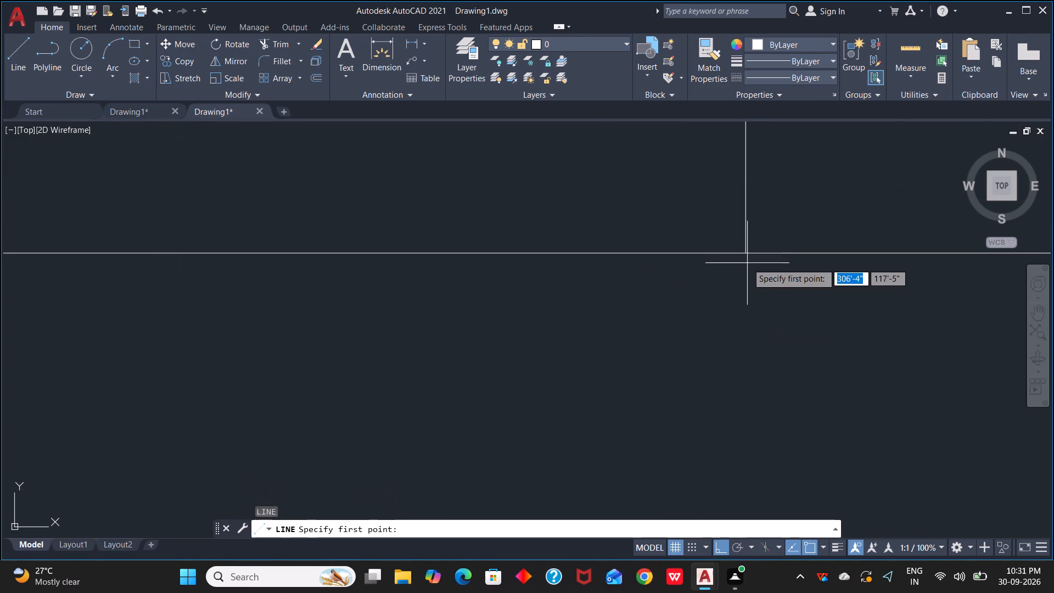
{"action": "scroll", "coordinate": [747, 263], "scroll_direction": "up", "scroll_amount": 1}
{"action": "left_click", "coordinate": [745, 249]}
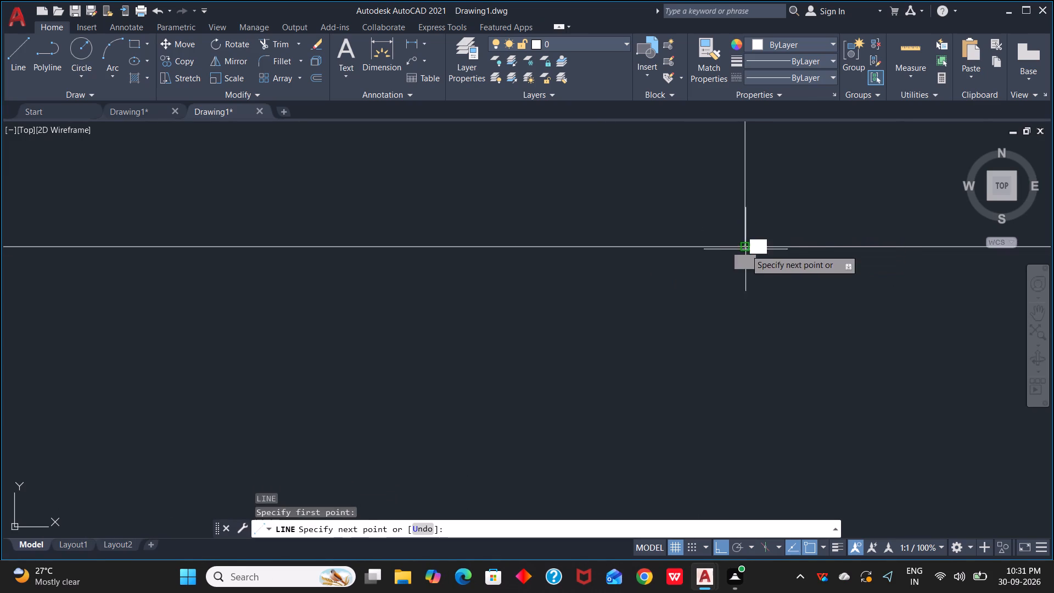
{"action": "scroll", "coordinate": [760, 368], "scroll_direction": "down", "scroll_amount": 5}
{"action": "middle_click_drag", "start_coordinate": [760, 396], "coordinate": [687, 82]}
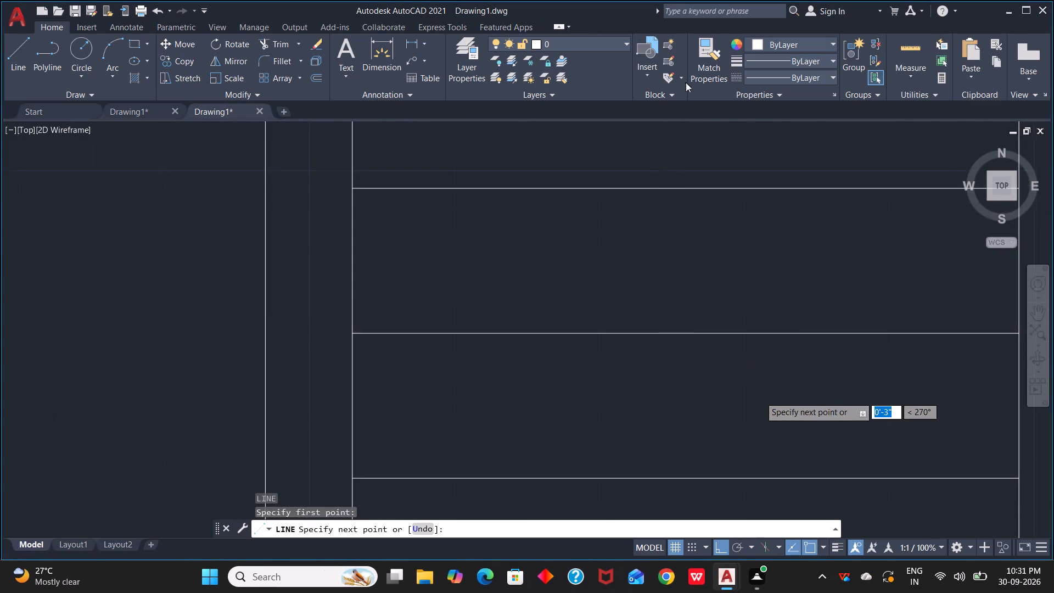
{"action": "scroll", "coordinate": [685, 126], "scroll_direction": "down", "scroll_amount": 4}
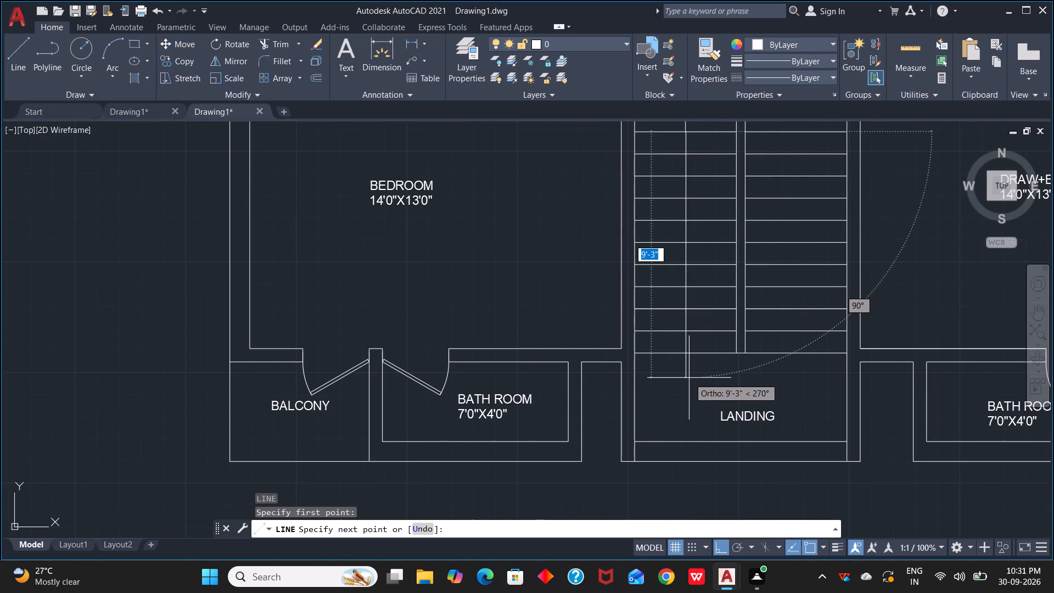
{"action": "scroll", "coordinate": [689, 379], "scroll_direction": "up", "scroll_amount": 1}
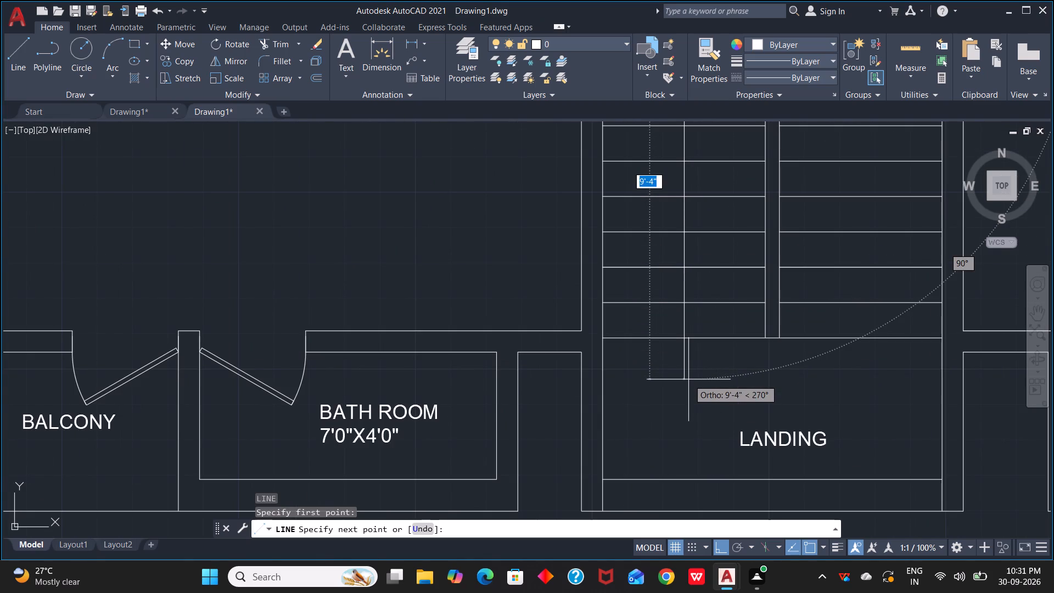
{"action": "left_click", "coordinate": [685, 378]}
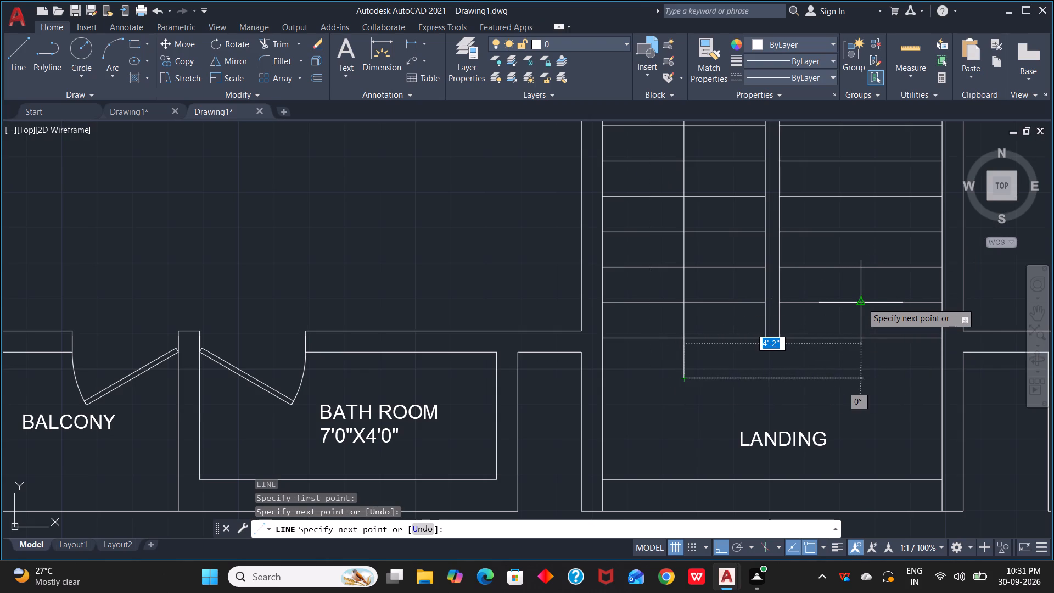
Continue the direction line about 4'-2" east across LANDING to the east flight's midpoint, and about 10'-1" up to the top tread line.
{"action": "left_click", "coordinate": [860, 379]}
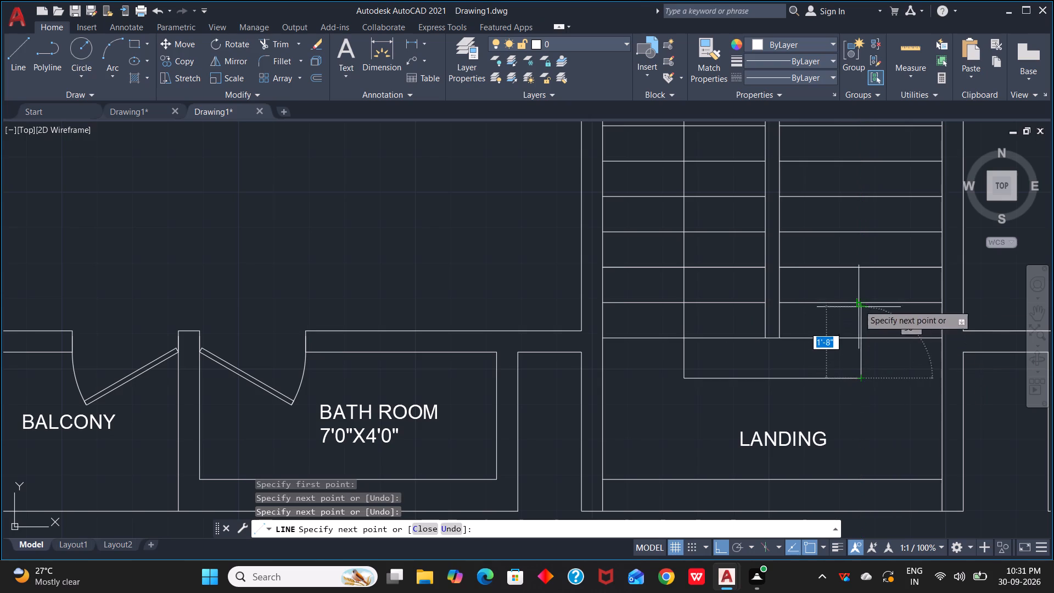
{"action": "scroll", "coordinate": [855, 272], "scroll_direction": "down", "scroll_amount": 2}
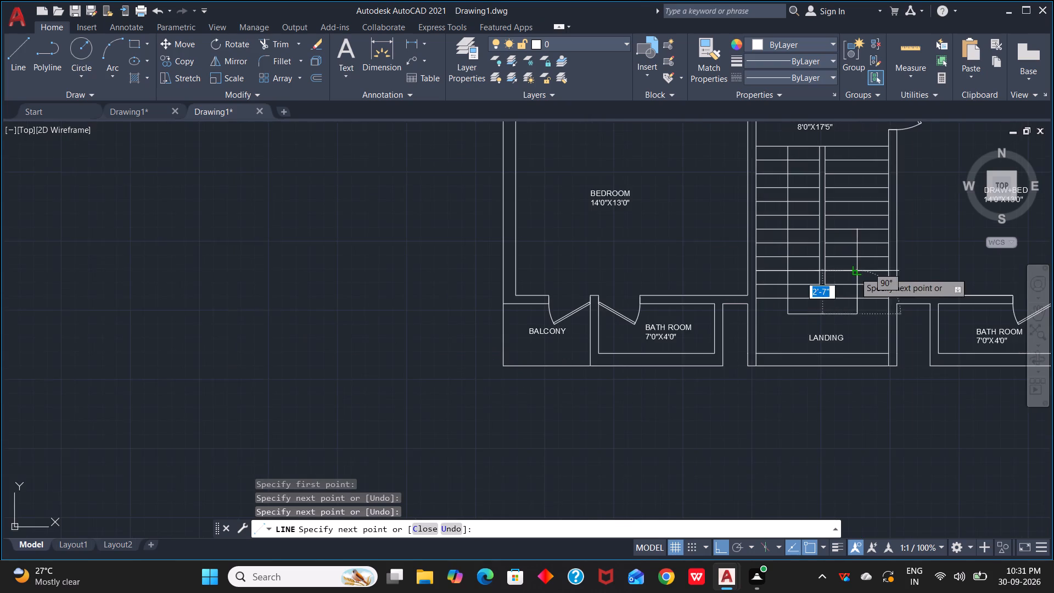
{"action": "middle_click_drag", "start_coordinate": [855, 272], "coordinate": [855, 390]}
{"action": "scroll", "coordinate": [851, 261], "scroll_direction": "up", "scroll_amount": 1}
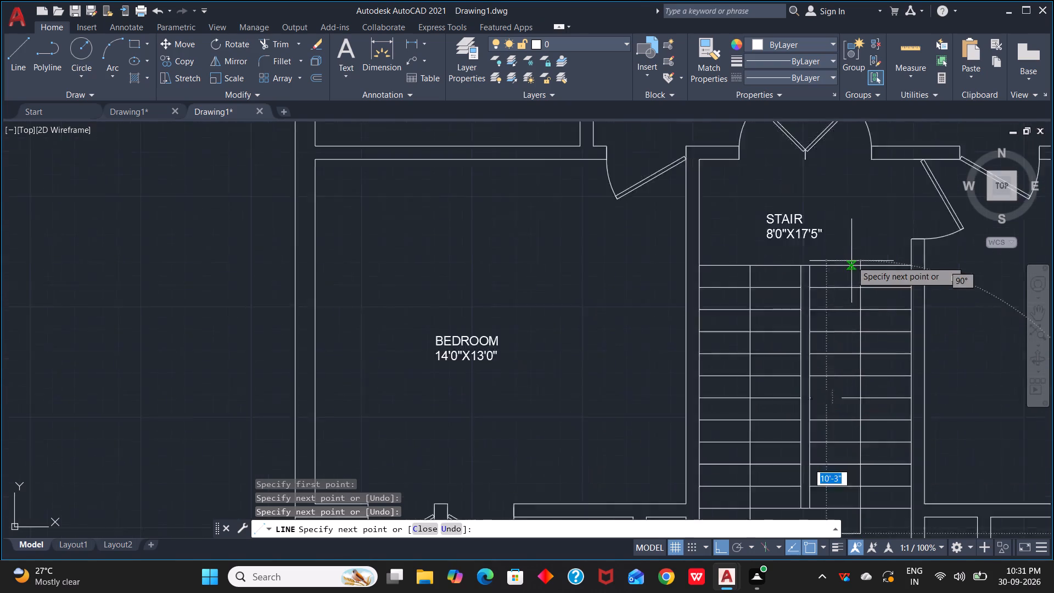
{"action": "scroll", "coordinate": [851, 261], "scroll_direction": "up", "scroll_amount": 3}
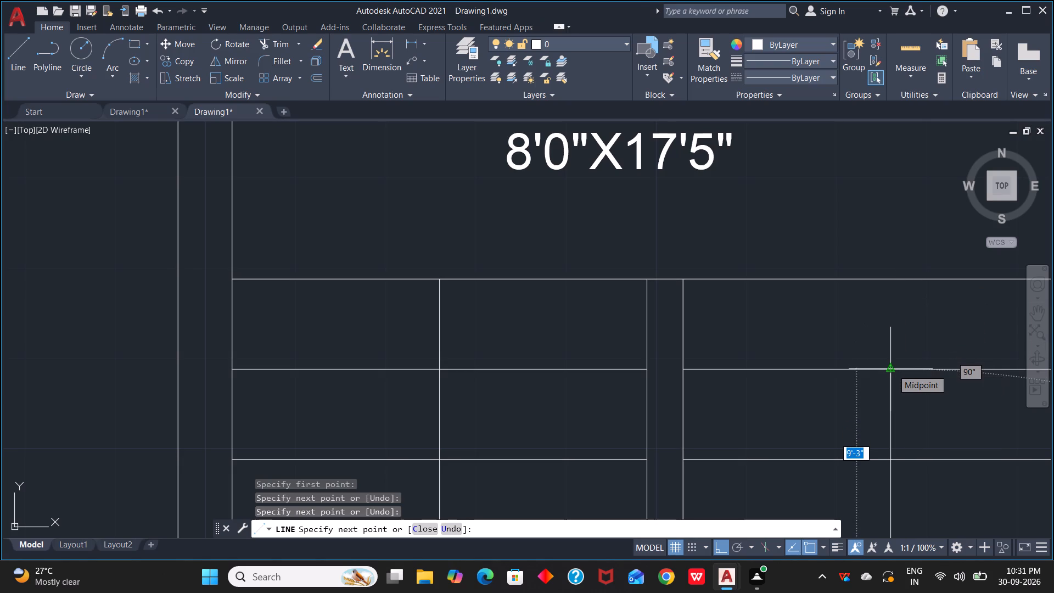
{"action": "scroll", "coordinate": [893, 282], "scroll_direction": "up", "scroll_amount": 2}
{"action": "left_click", "coordinate": [888, 276]}
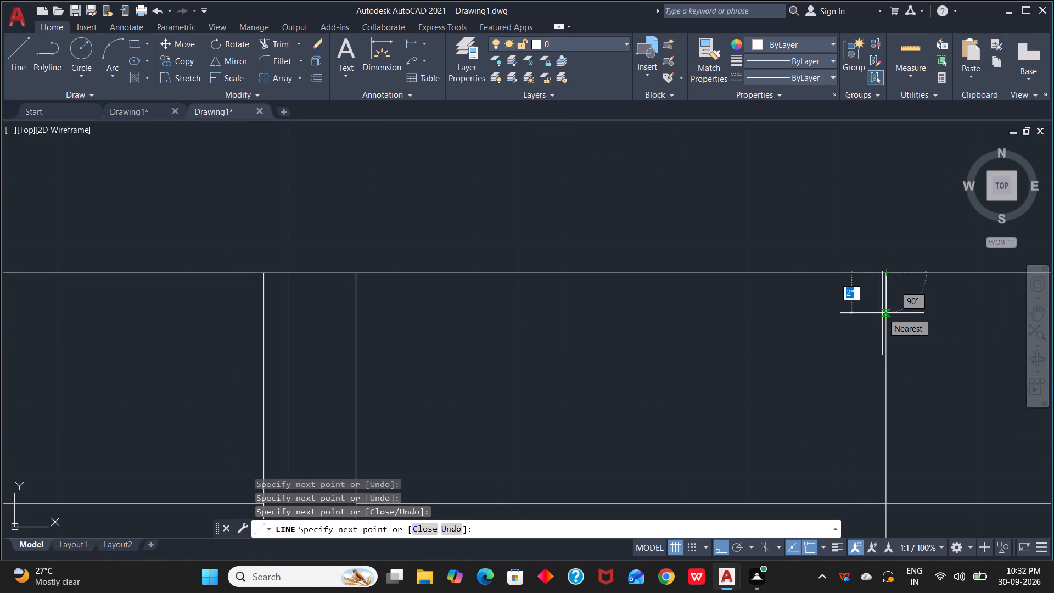
With Ortho off, draw a steep slanted line about 10" long southwest from the direction line's end on the top tread line.
{"action": "key", "text": "F8"}
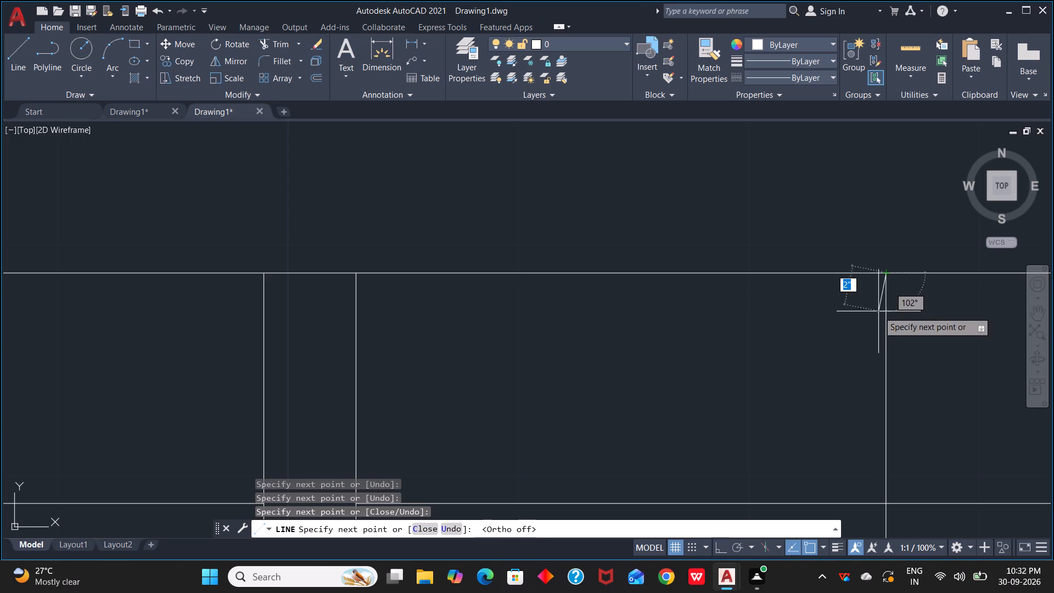
{"action": "left_click", "coordinate": [766, 464]}
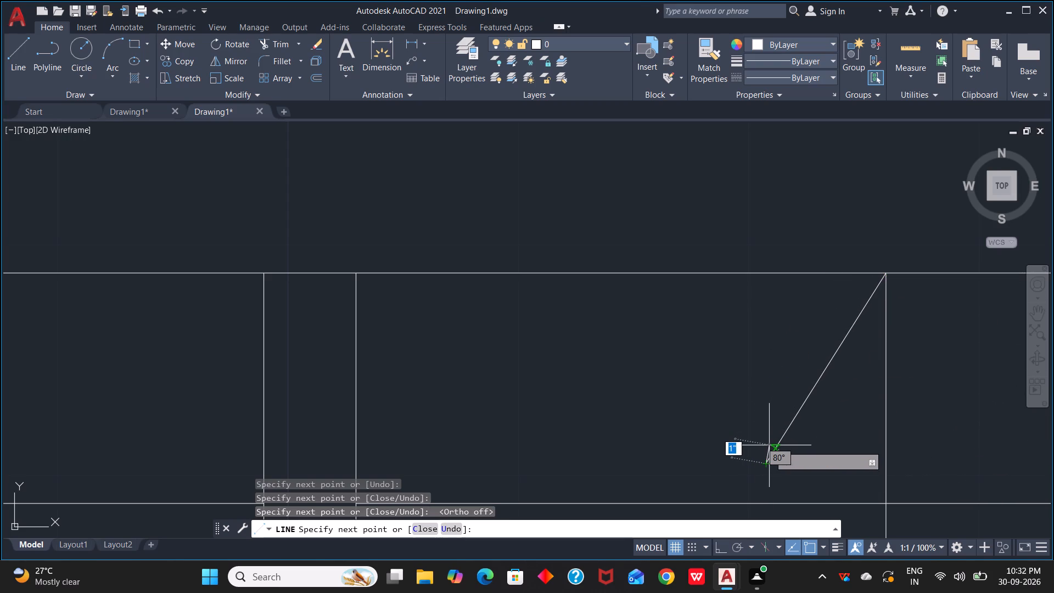
{"action": "key", "text": "Escape"}
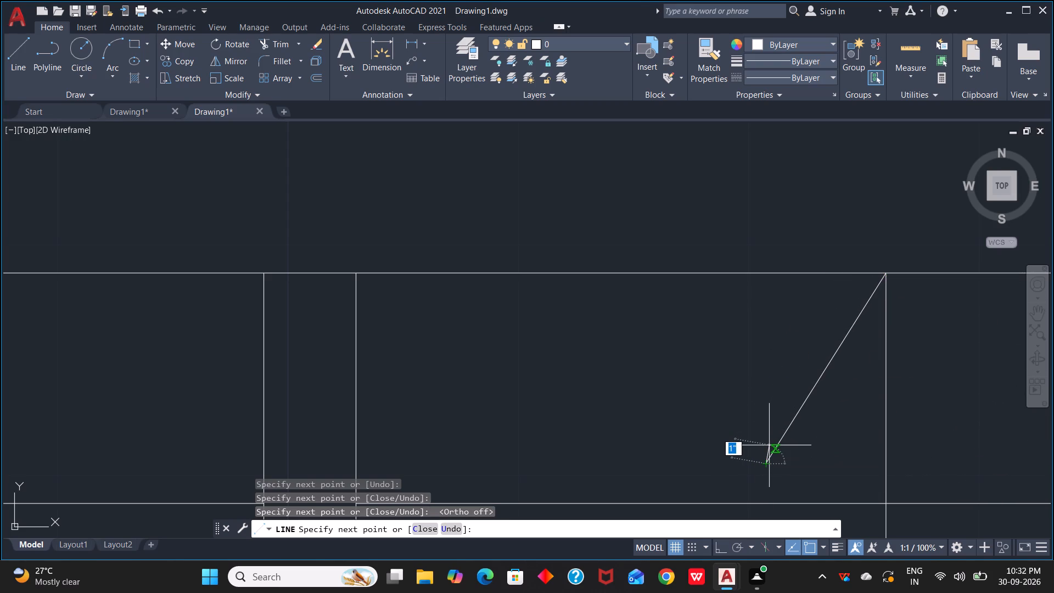
{"action": "key", "text": "f"}
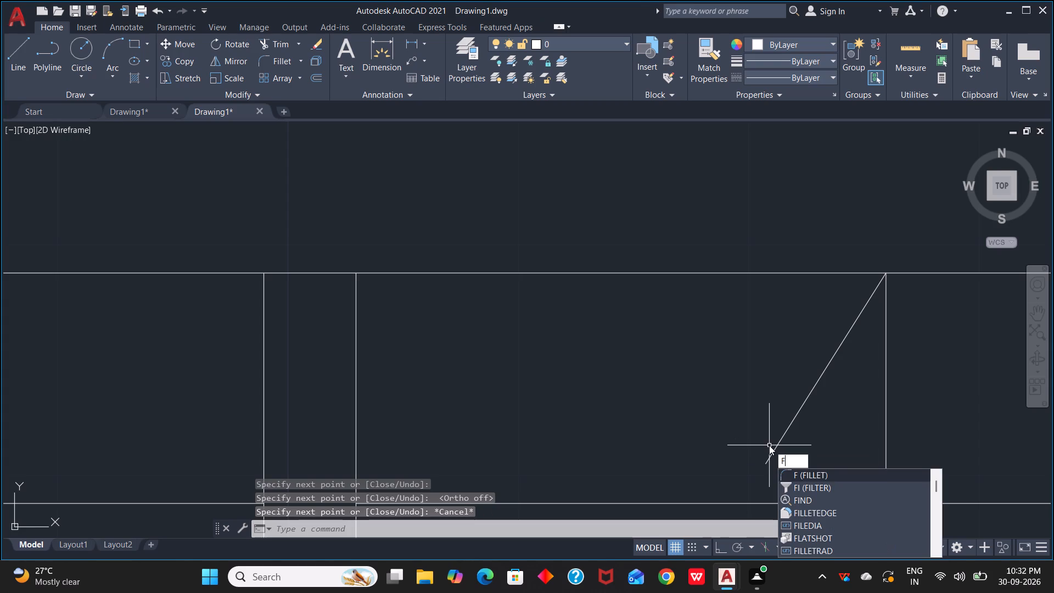
{"action": "key", "text": "Escape"}
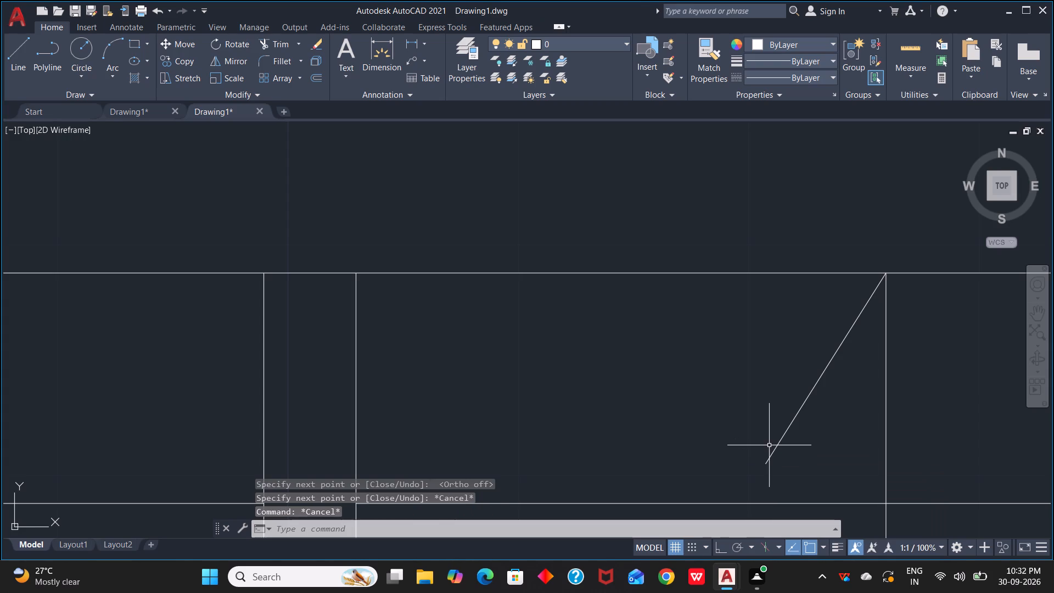
Draw a second, flatter slanted line about 10" long southwest from the same arrow tip on the top tread line.
{"action": "type", "text": "L"}
{"action": "key", "text": "space"}
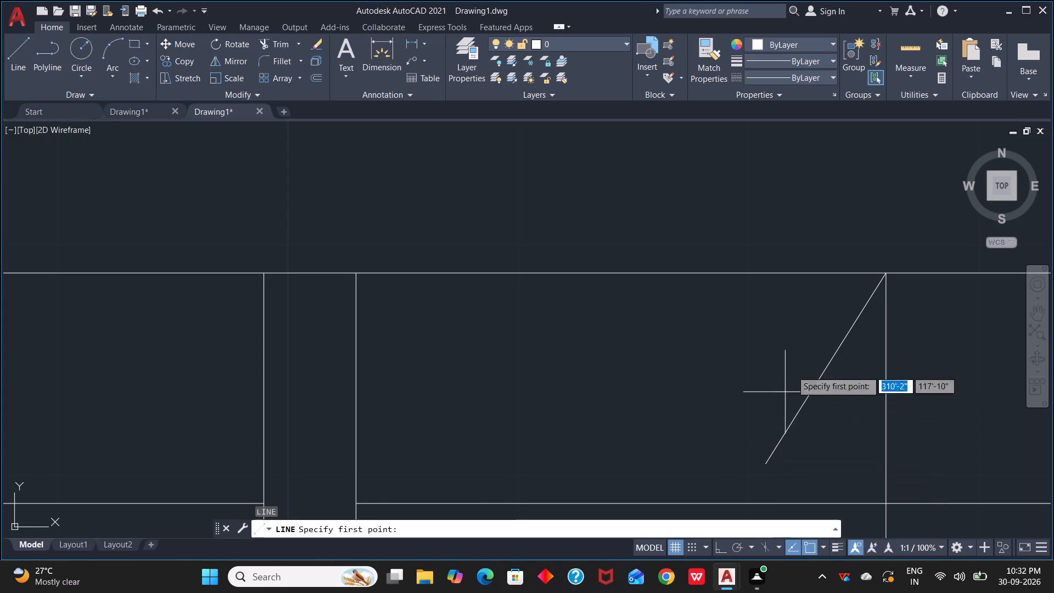
{"action": "scroll", "coordinate": [885, 280], "scroll_direction": "up", "scroll_amount": 4}
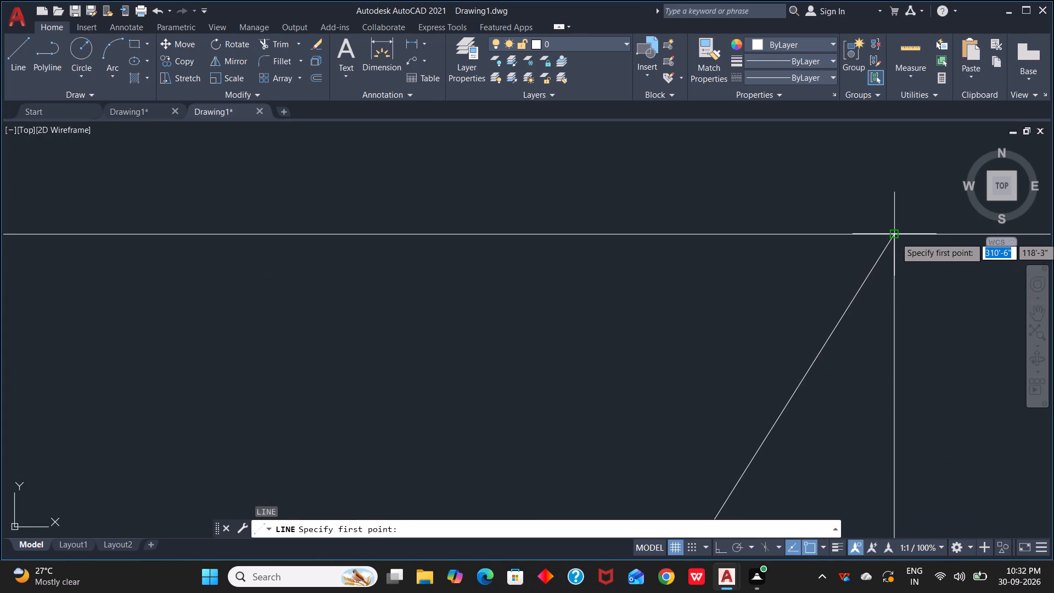
{"action": "left_click", "coordinate": [895, 236]}
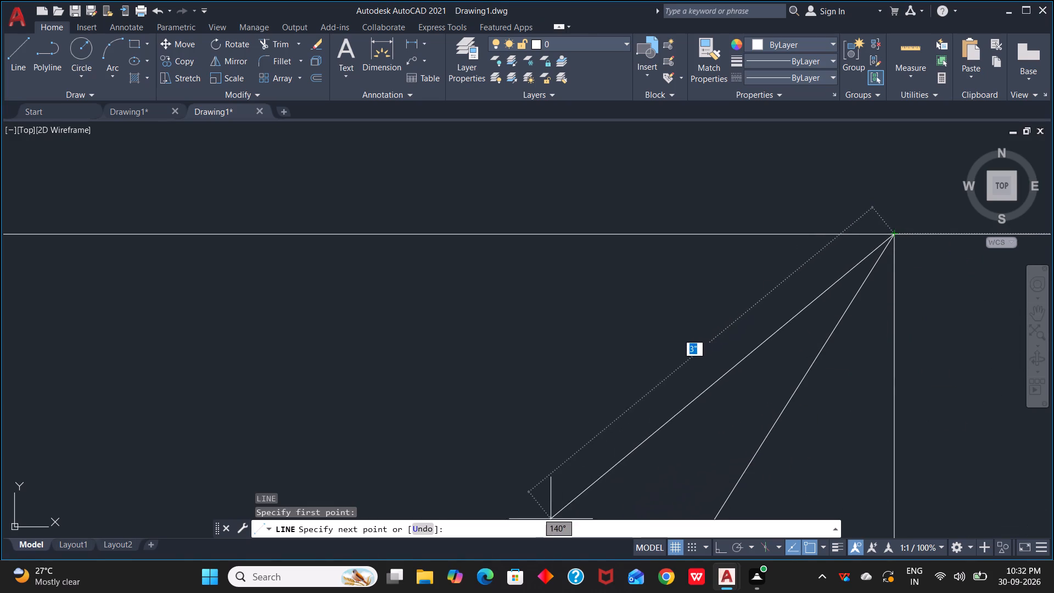
{"action": "scroll", "coordinate": [537, 518], "scroll_direction": "down", "scroll_amount": 2}
{"action": "middle_click_drag", "start_coordinate": [552, 501], "coordinate": [771, 330]}
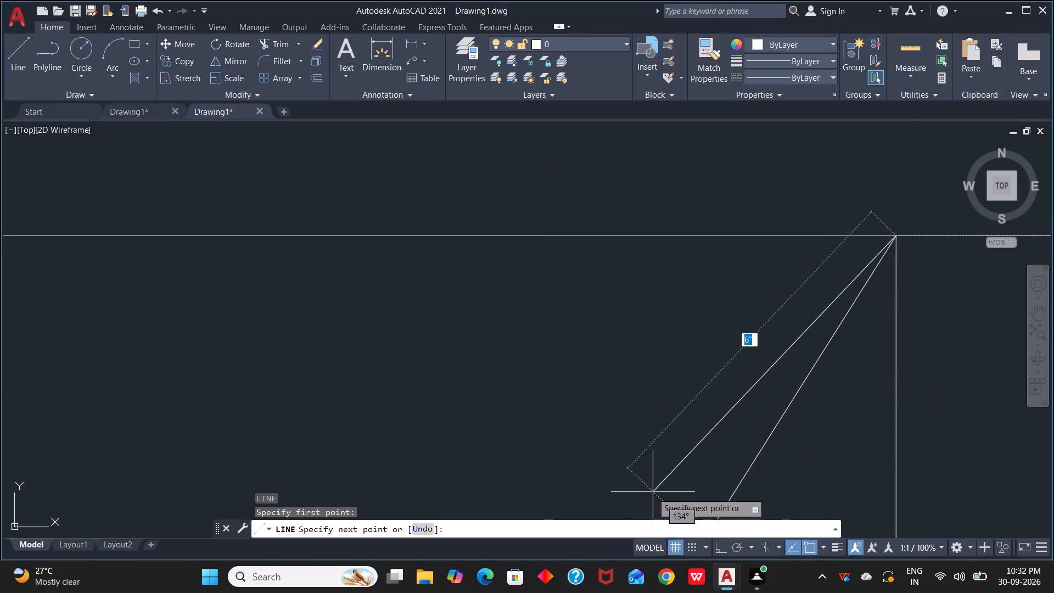
{"action": "scroll", "coordinate": [655, 489], "scroll_direction": "down", "scroll_amount": 1}
{"action": "middle_click_drag", "start_coordinate": [655, 489], "coordinate": [737, 352]}
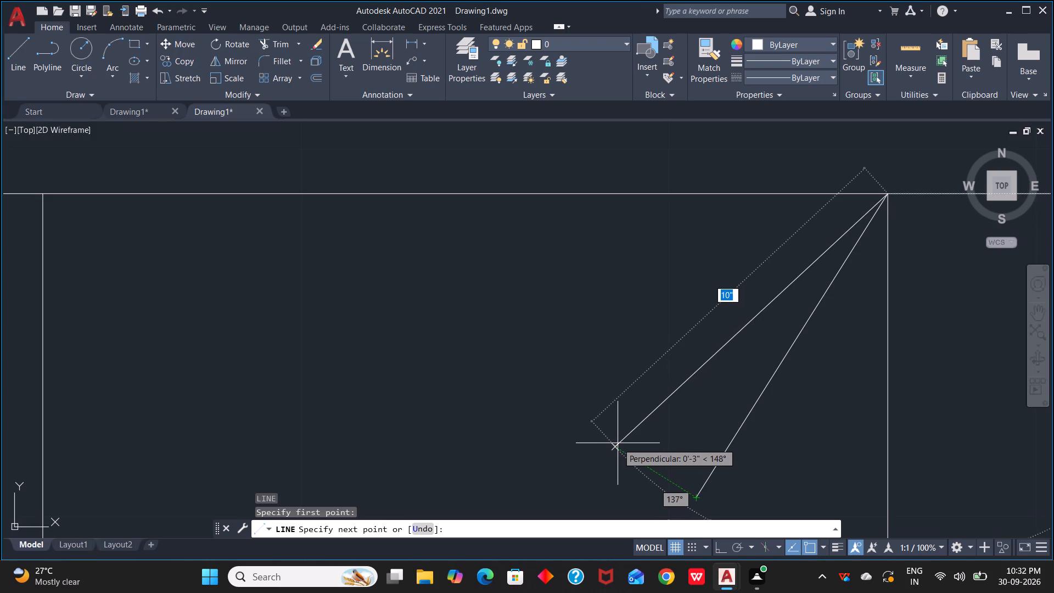
{"action": "left_click", "coordinate": [618, 443]}
{"action": "key", "text": "Escape"}
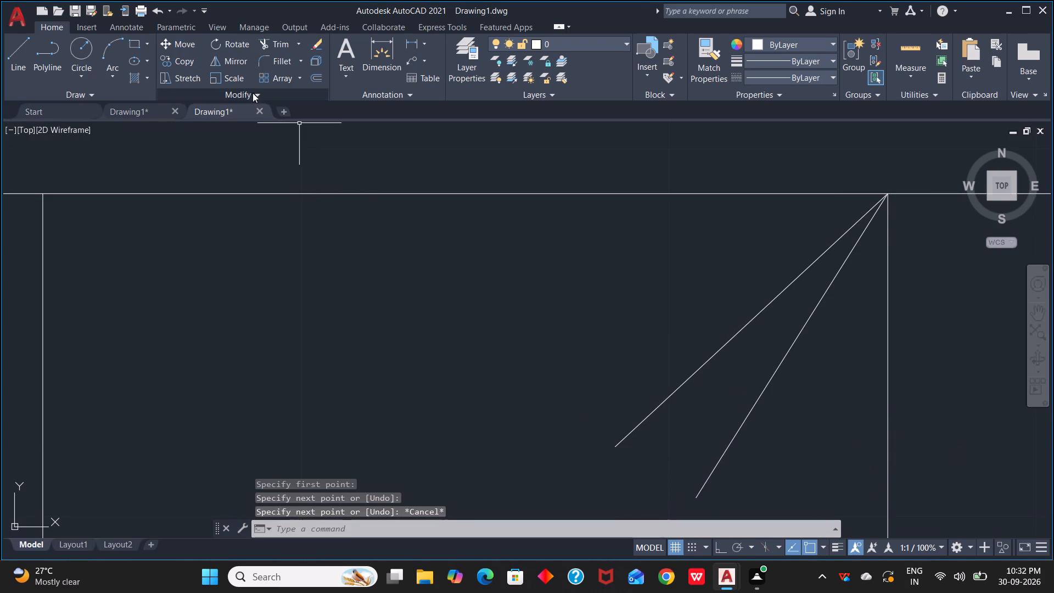
Mirror the two slanted arrow lines about the east flight's vertical direction line, keeping the source lines.
{"action": "left_click", "coordinate": [225, 56]}
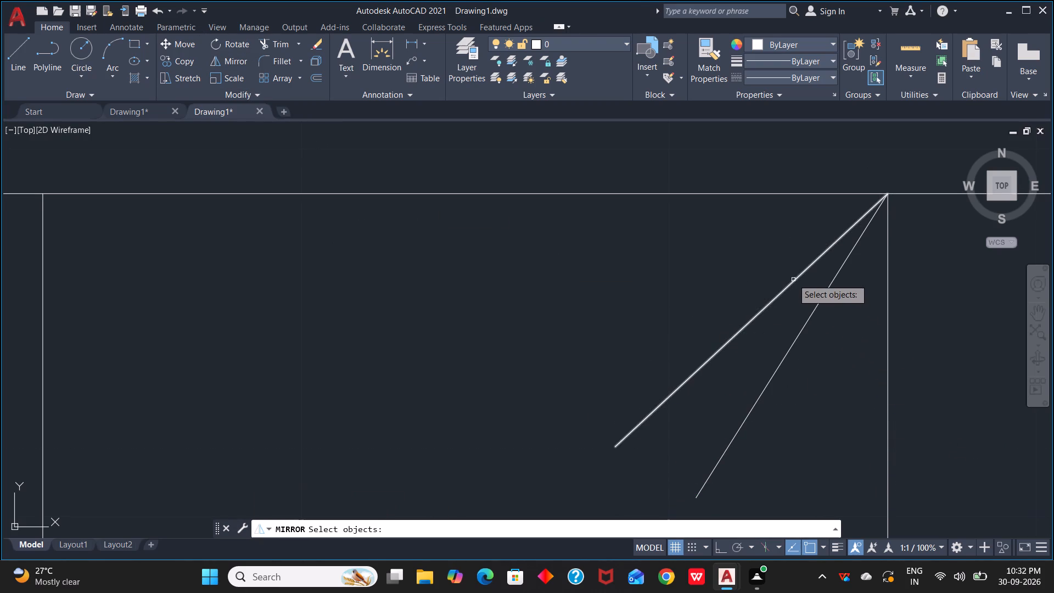
{"action": "left_click", "coordinate": [793, 279]}
{"action": "left_click", "coordinate": [828, 285]}
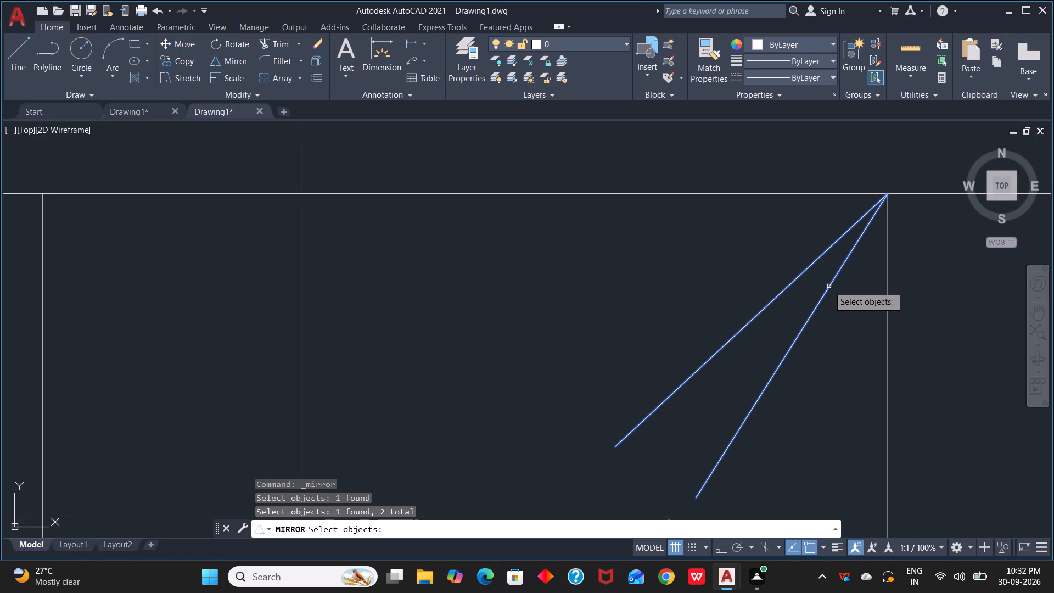
{"action": "key", "text": "space"}
{"action": "left_click", "coordinate": [888, 199]}
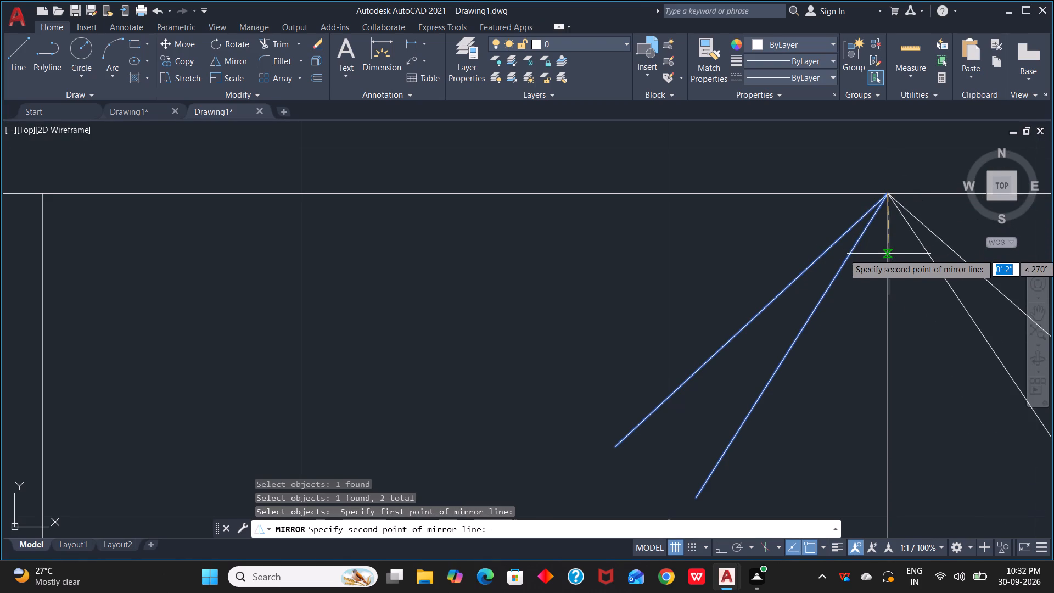
{"action": "key", "text": "F8"}
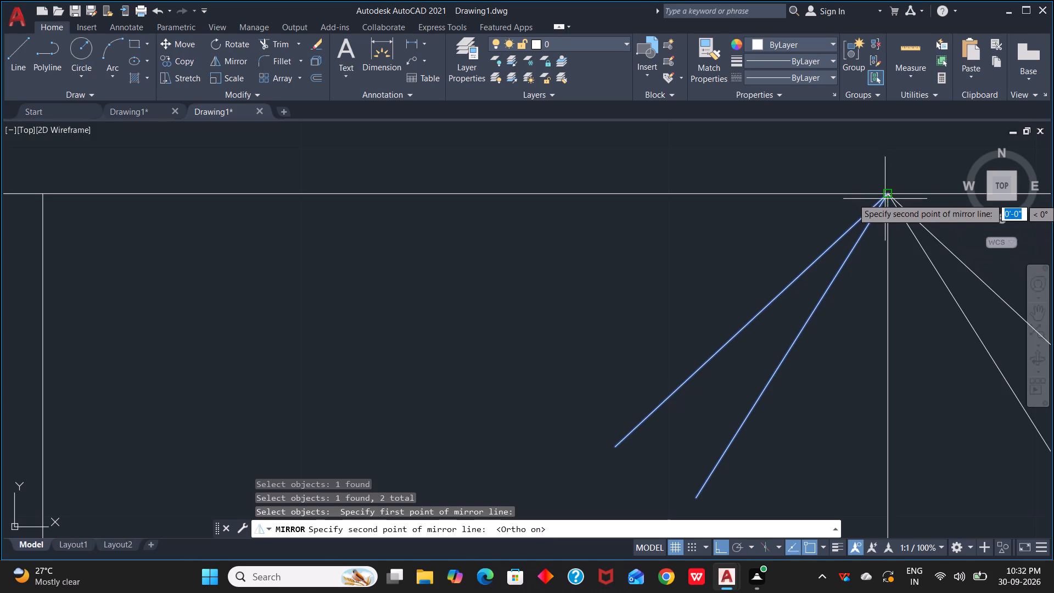
{"action": "left_click", "coordinate": [884, 309]}
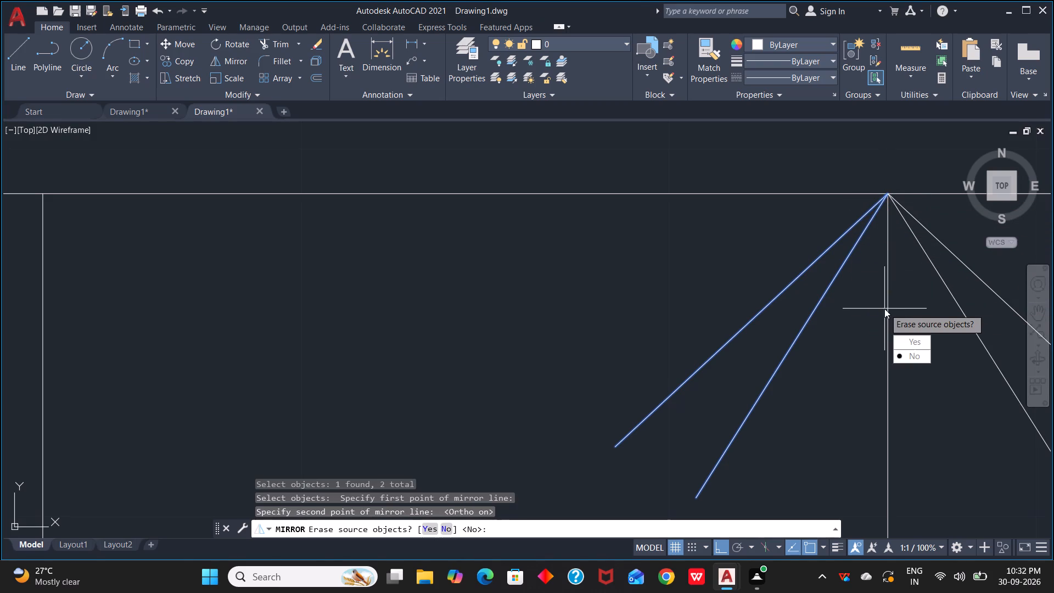
{"action": "left_click_drag", "start_coordinate": [908, 359], "coordinate": [884, 309]}
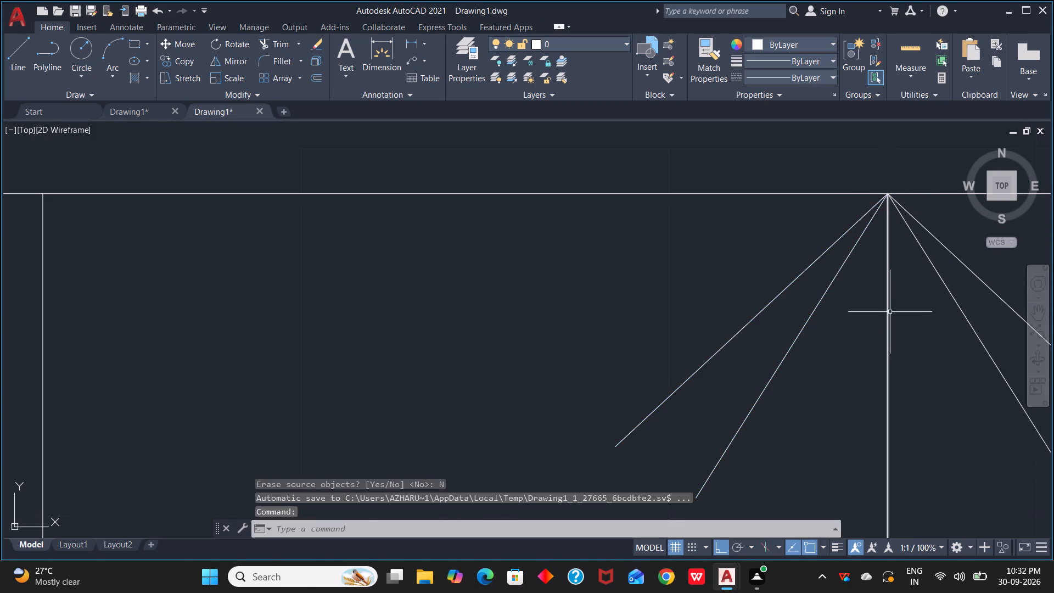
Extend the four slanted arrowhead lines down to the second tread line in the east flight.
{"action": "scroll", "coordinate": [890, 310], "scroll_direction": "down", "scroll_amount": 2}
{"action": "scroll", "coordinate": [922, 393], "scroll_direction": "down", "scroll_amount": 1}
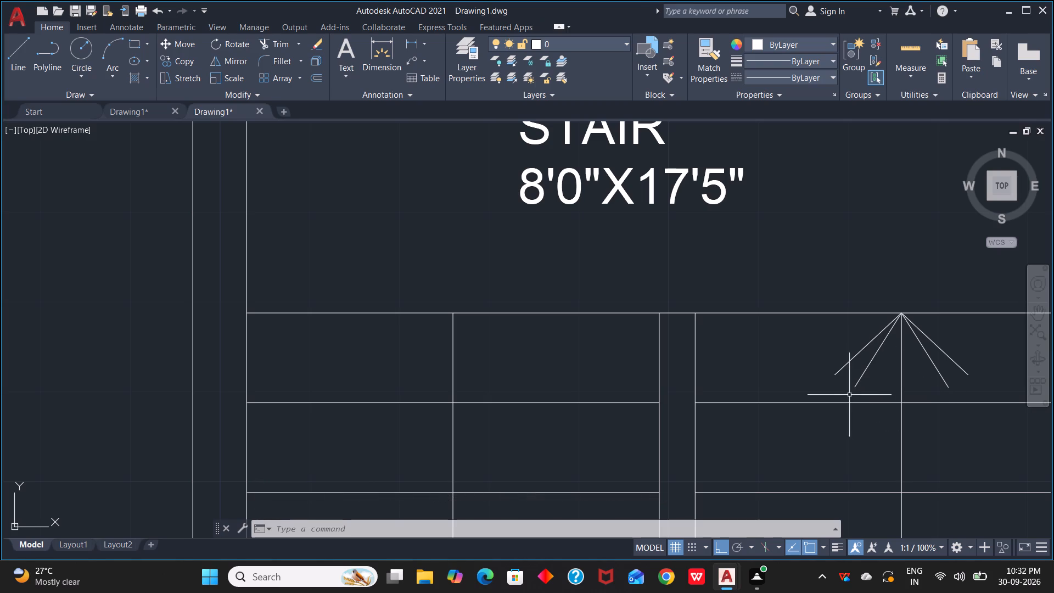
{"action": "key", "text": "Escape"}
{"action": "key", "text": "e"}
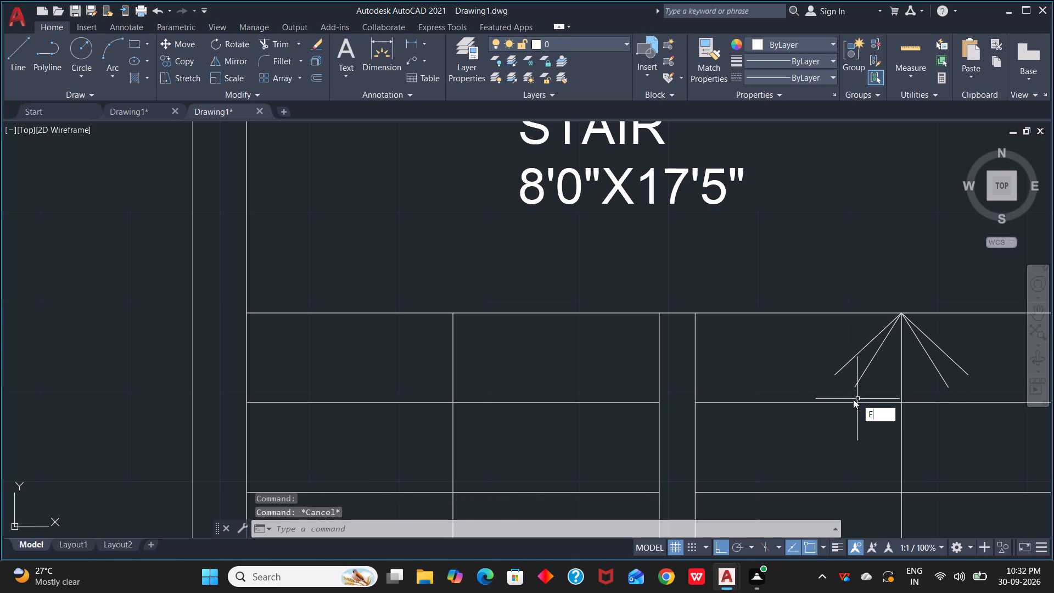
{"action": "key", "text": "x"}
{"action": "key", "text": "space"}
{"action": "left_click", "coordinate": [867, 370]}
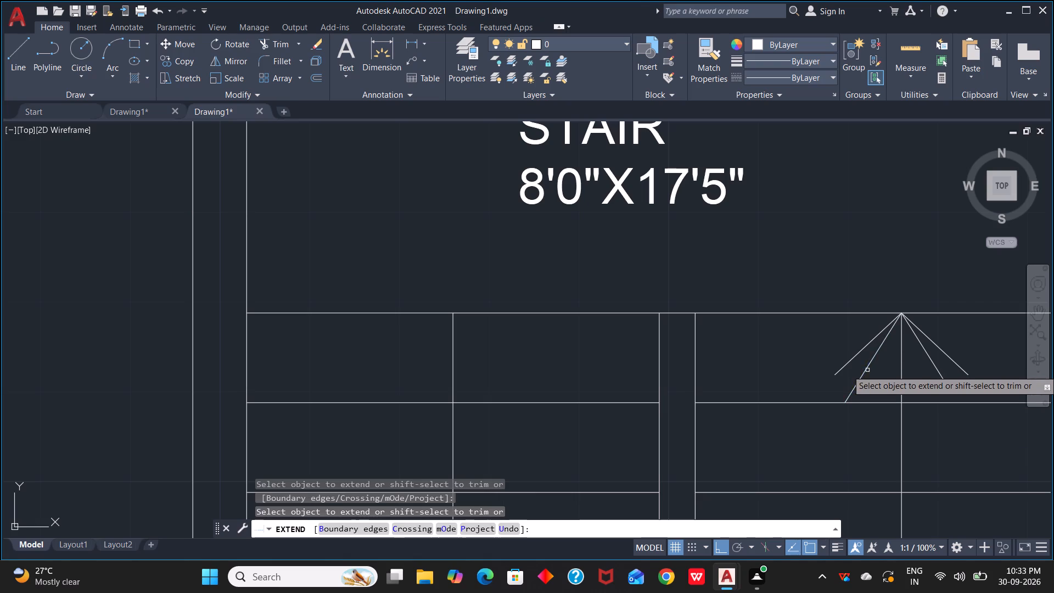
{"action": "left_click", "coordinate": [853, 358]}
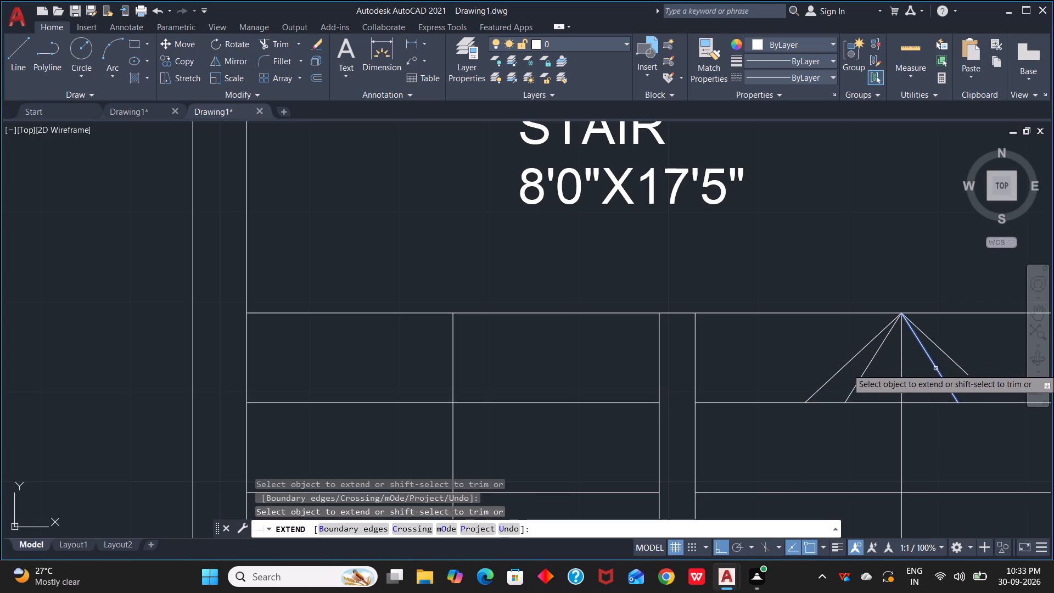
{"action": "left_click", "coordinate": [935, 368]}
{"action": "left_click", "coordinate": [950, 359]}
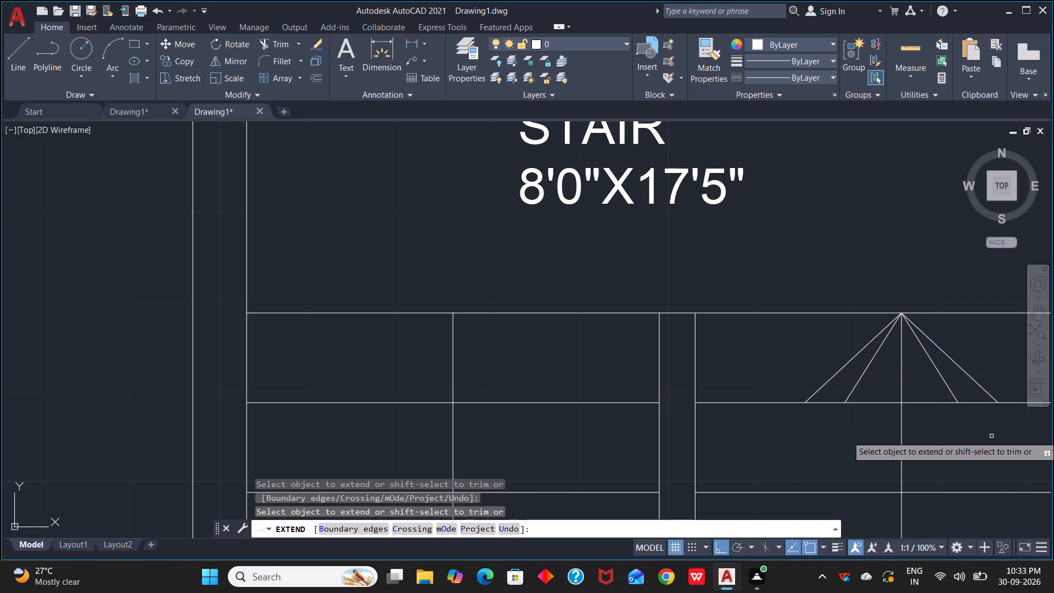
Draw a small circle centred where the west flight's direction line meets the top tread line, marking the start of the stair direction.
{"action": "key", "text": "Escape"}
{"action": "scroll", "coordinate": [1019, 417], "scroll_direction": "down", "scroll_amount": 3}
{"action": "middle_click_drag", "start_coordinate": [1017, 450], "coordinate": [958, 467]}
{"action": "scroll", "coordinate": [966, 437], "scroll_direction": "down", "scroll_amount": 2}
{"action": "middle_click_drag", "start_coordinate": [957, 454], "coordinate": [952, 428]}
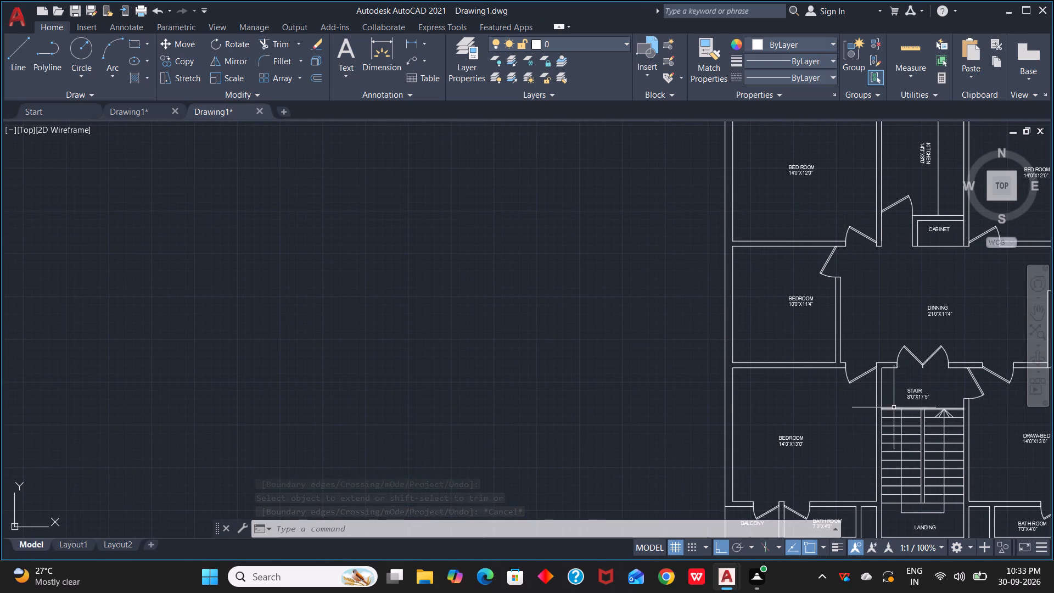
{"action": "scroll", "coordinate": [894, 408], "scroll_direction": "up", "scroll_amount": 3}
{"action": "middle_click_drag", "start_coordinate": [944, 419], "coordinate": [921, 410]}
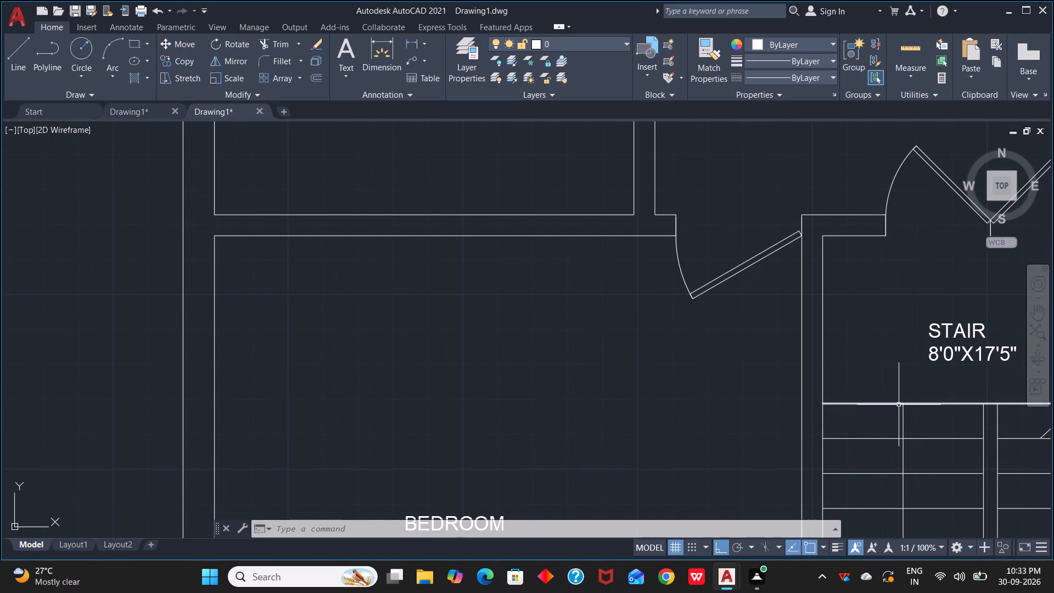
{"action": "key", "text": "Escape"}
{"action": "key", "text": "Escape"}
{"action": "type", "text": "C"}
{"action": "key", "text": "space"}
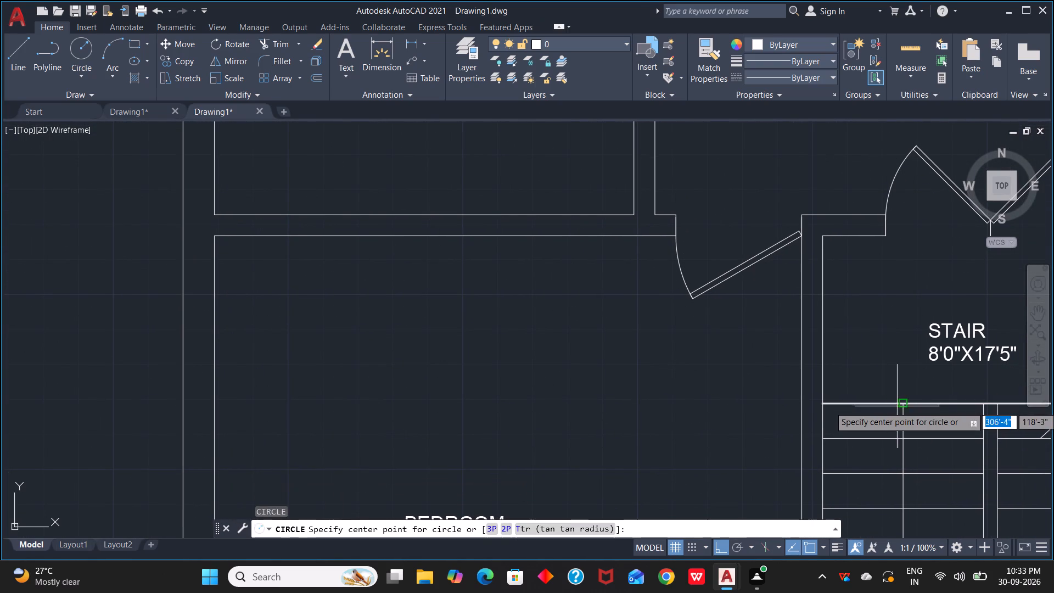
{"action": "scroll", "coordinate": [916, 409], "scroll_direction": "up", "scroll_amount": 3}
{"action": "left_click", "coordinate": [861, 392]}
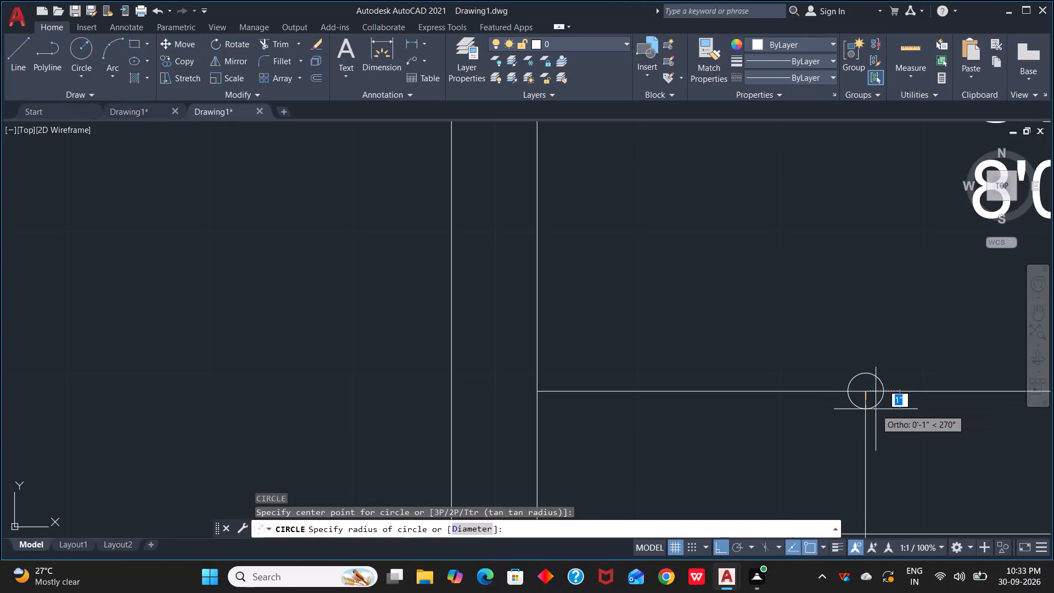
{"action": "left_click", "coordinate": [893, 422]}
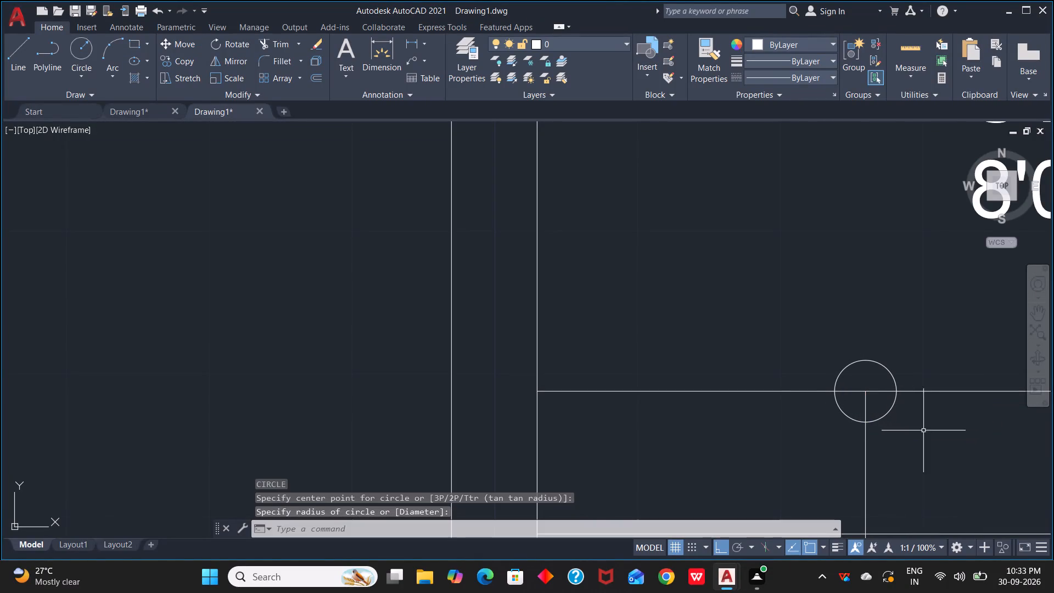
{"action": "key", "text": "Escape"}
{"action": "scroll", "coordinate": [960, 423], "scroll_direction": "down", "scroll_amount": 4}
{"action": "middle_click_drag", "start_coordinate": [983, 445], "coordinate": [800, 427]}
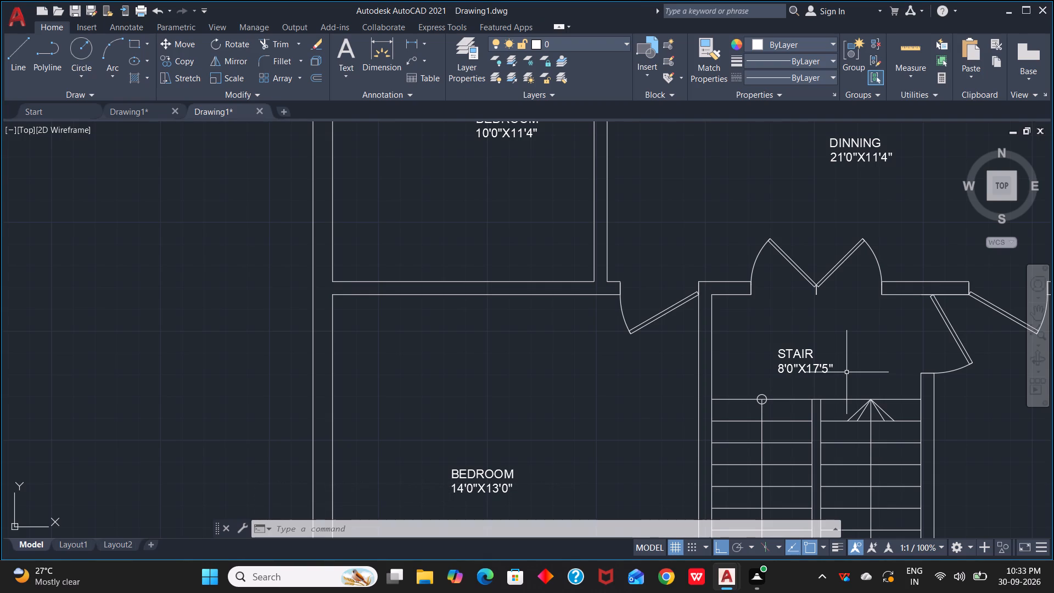
Delete the stray door block lying outside the floor plan, east of the building.
{"action": "scroll", "coordinate": [767, 327], "scroll_direction": "down", "scroll_amount": 2}
{"action": "middle_click_drag", "start_coordinate": [775, 346], "coordinate": [773, 416]}
{"action": "scroll", "coordinate": [776, 320], "scroll_direction": "down", "scroll_amount": 1}
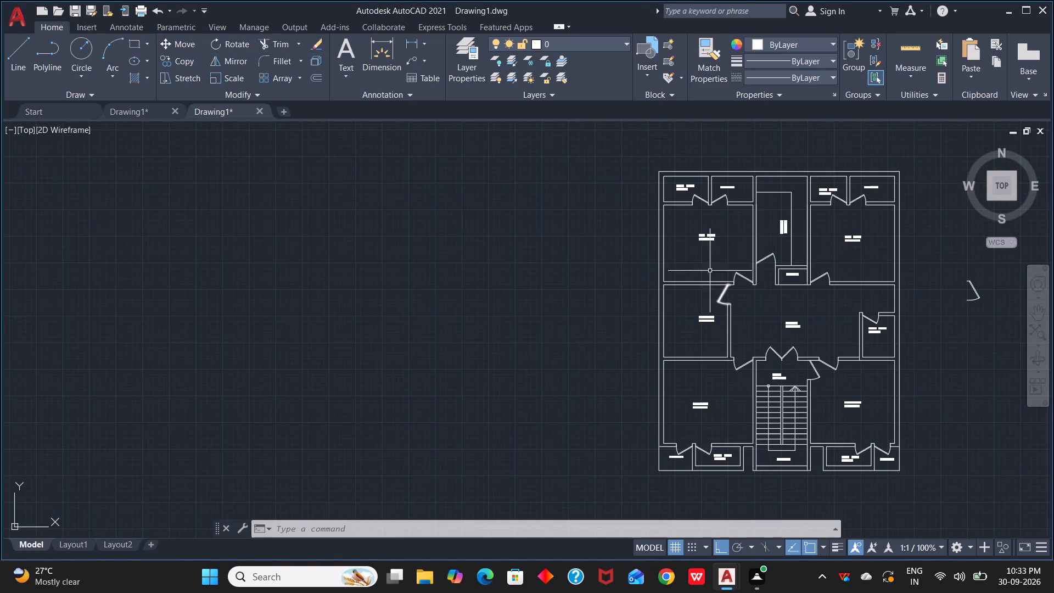
{"action": "left_click", "coordinate": [971, 286]}
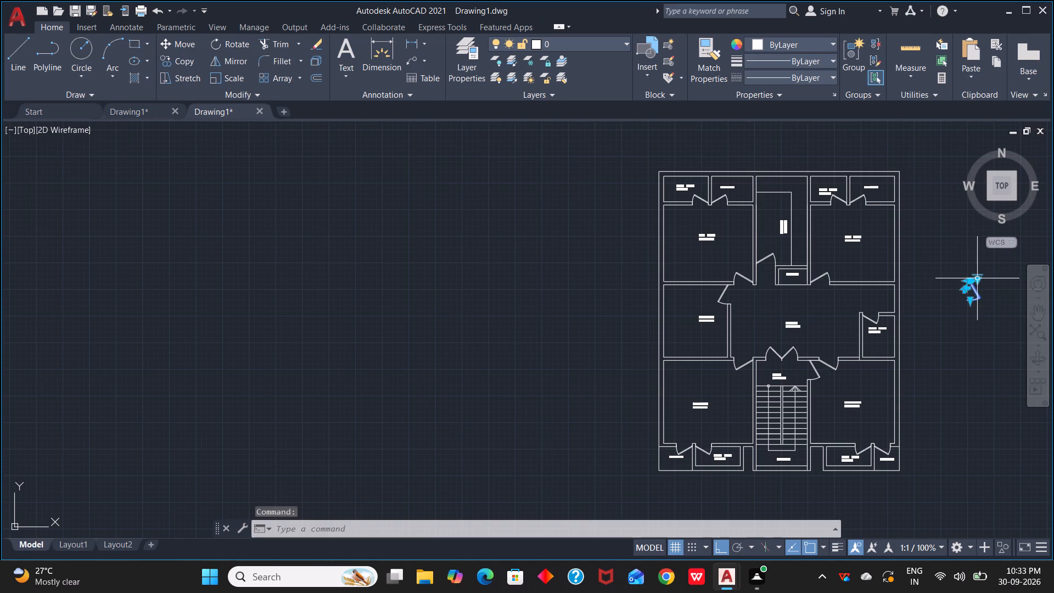
{"action": "key", "text": "Delete"}
{"action": "scroll", "coordinate": [961, 259], "scroll_direction": "up", "scroll_amount": 2}
{"action": "scroll", "coordinate": [961, 259], "scroll_direction": "down", "scroll_amount": 1}
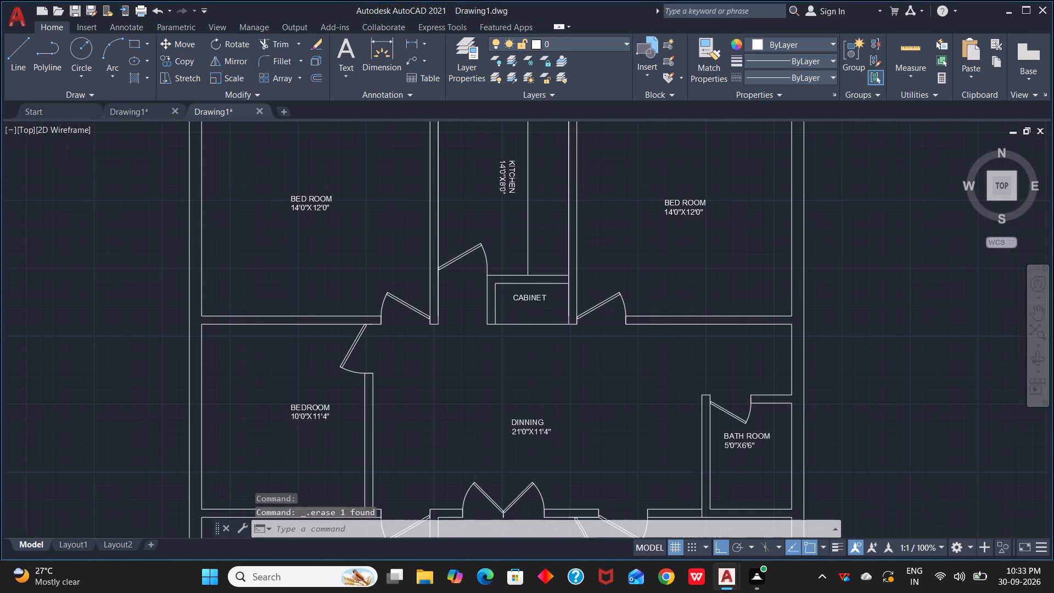
{"action": "scroll", "coordinate": [961, 259], "scroll_direction": "down", "scroll_amount": 1}
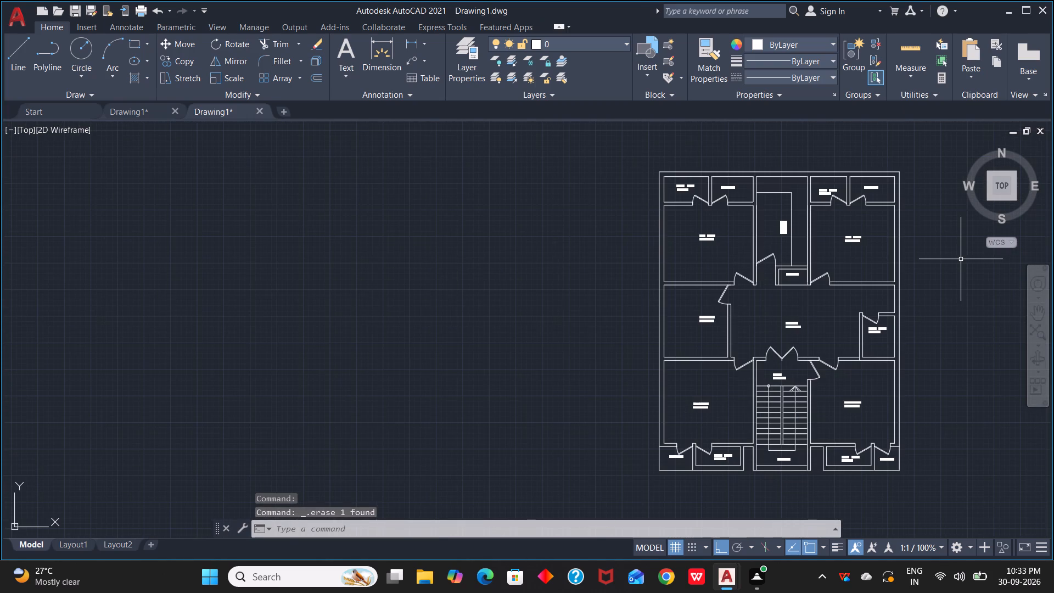
Set the text height of the BEDROOM 10'0"X11'4" label to 5".
{"action": "scroll", "coordinate": [960, 259], "scroll_direction": "up", "scroll_amount": 1}
{"action": "middle_click_drag", "start_coordinate": [940, 256], "coordinate": [923, 223]}
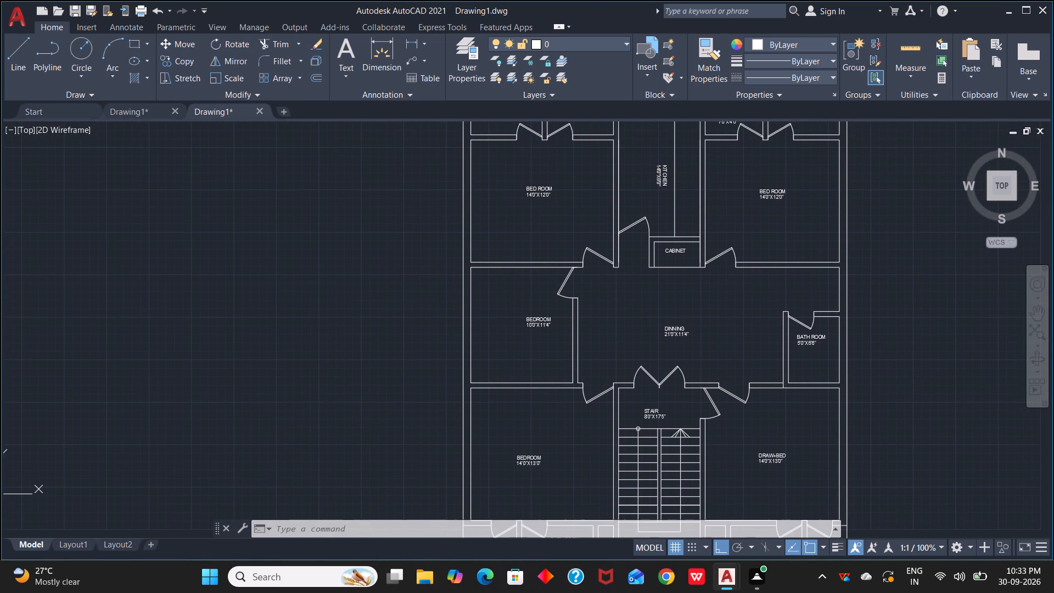
{"action": "scroll", "coordinate": [765, 210], "scroll_direction": "down", "scroll_amount": 1}
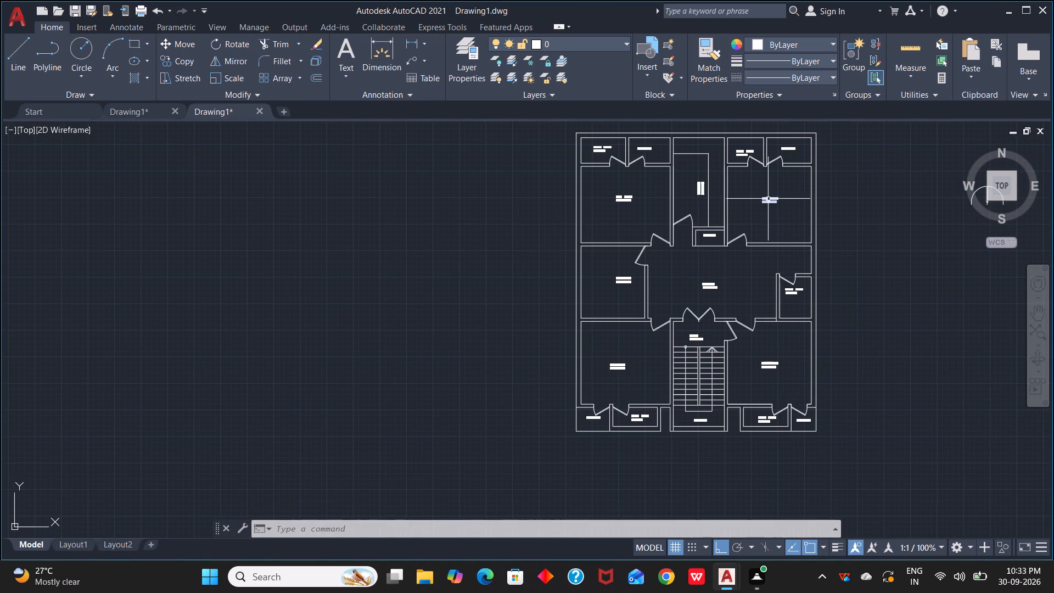
{"action": "scroll", "coordinate": [618, 279], "scroll_direction": "up", "scroll_amount": 3}
{"action": "left_click", "coordinate": [617, 276]}
{"action": "right_click", "coordinate": [609, 272]}
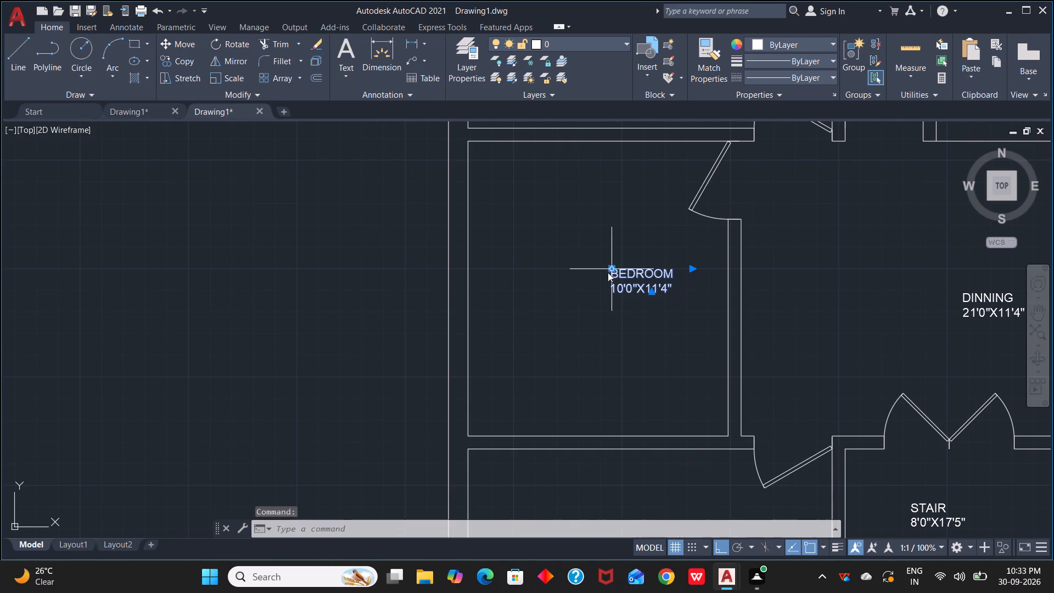
{"action": "left_click", "coordinate": [647, 553]}
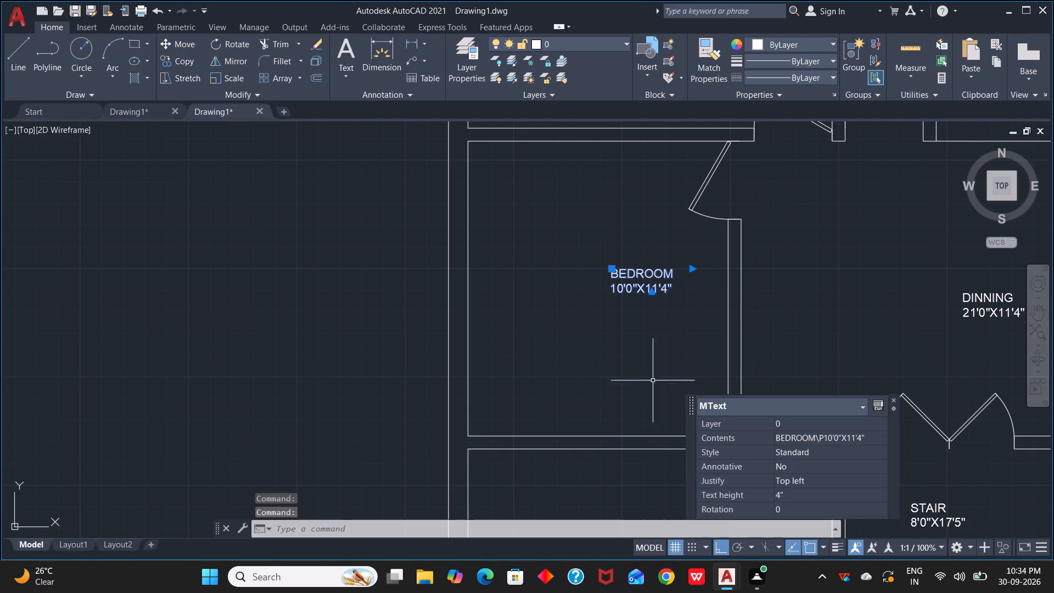
{"action": "left_click", "coordinate": [788, 496]}
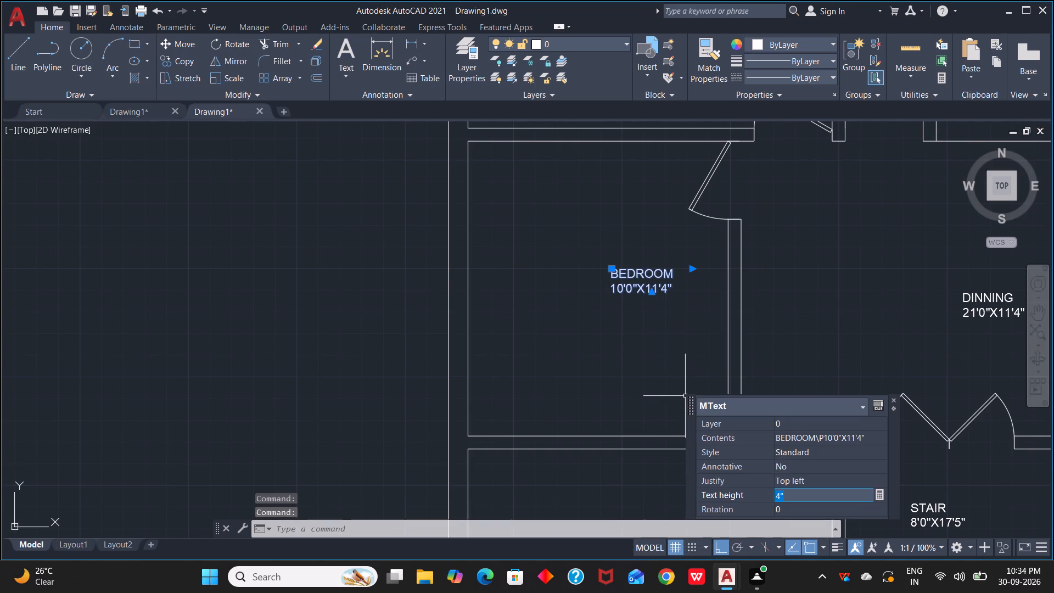
{"action": "key", "text": "BackSpace"}
{"action": "type", "text": "5\""}
{"action": "key", "text": "Return"}
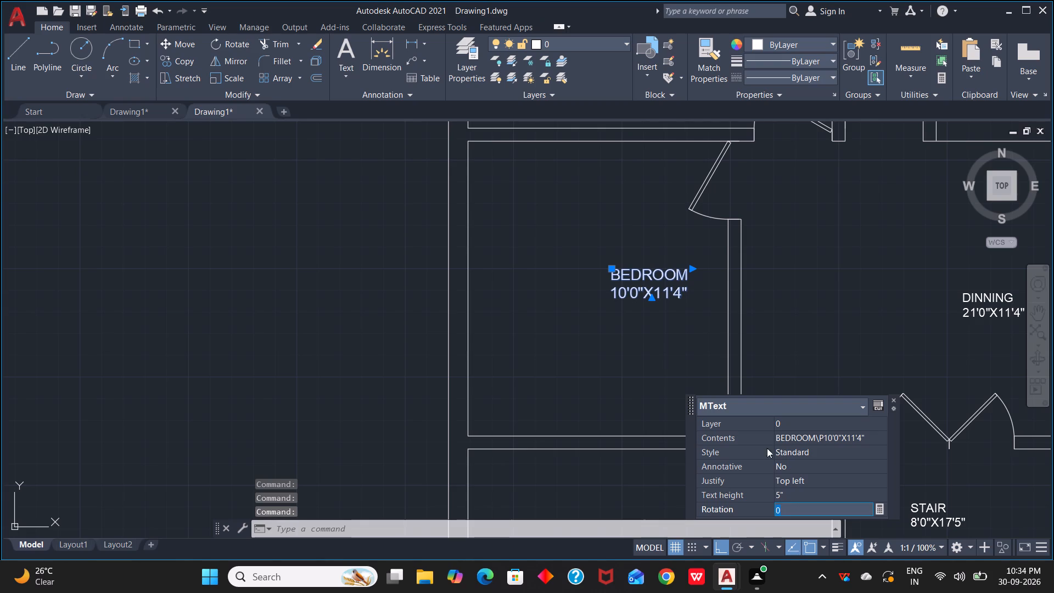
{"action": "key", "text": "Escape"}
{"action": "key", "text": "Escape"}
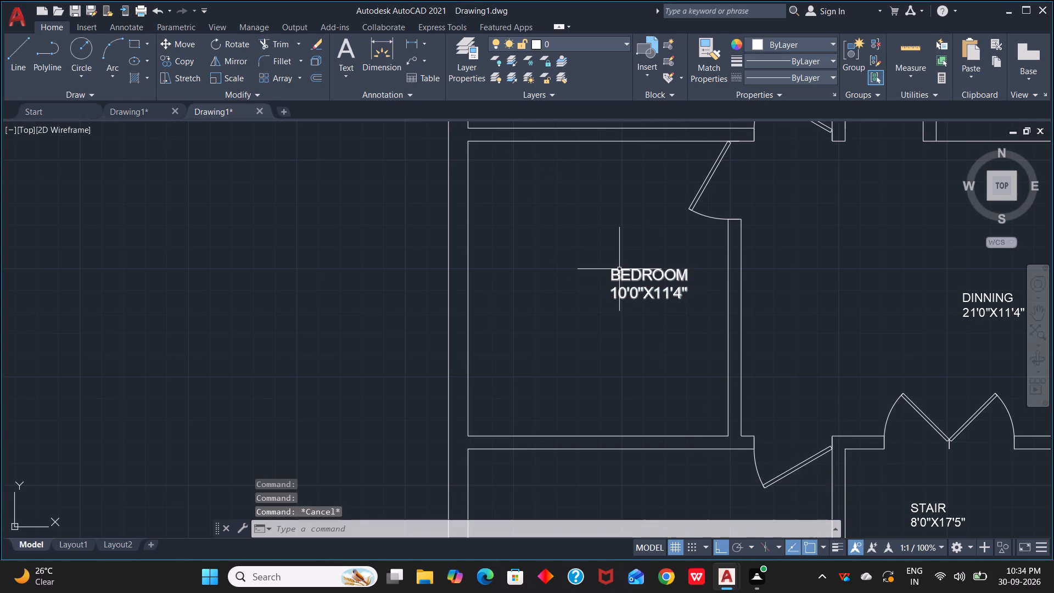
Match the BEDROOM 10'0"X11'4" label's properties onto the DINNING, KITCHEN and both BED ROOM 14'0"X12'0" labels.
{"action": "left_click", "coordinate": [618, 270]}
{"action": "type", "text": "MA"}
{"action": "key", "text": "space"}
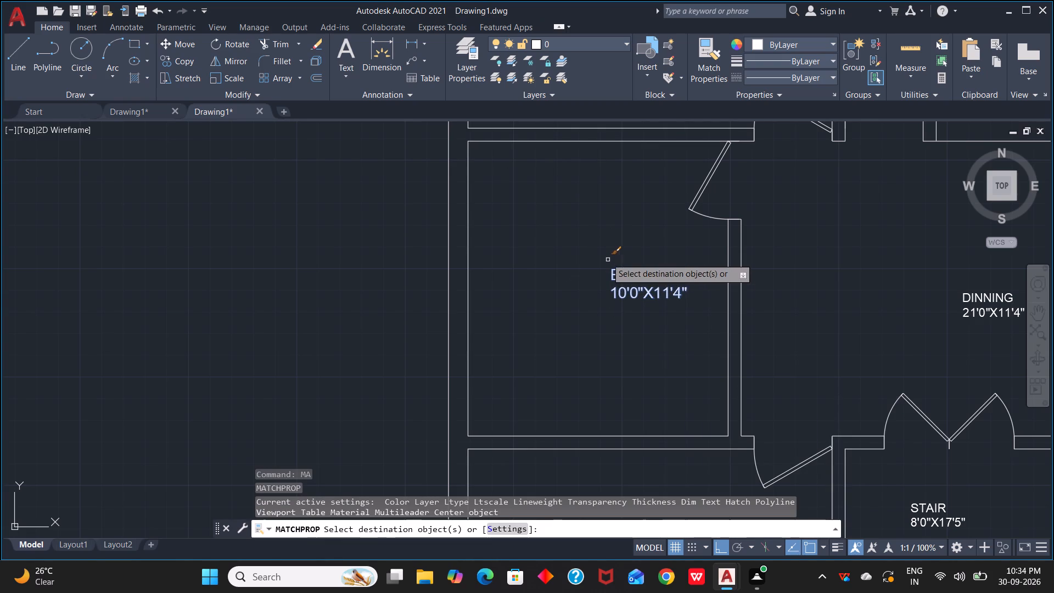
{"action": "scroll", "coordinate": [904, 344], "scroll_direction": "down", "scroll_amount": 2}
{"action": "middle_click_drag", "start_coordinate": [877, 350], "coordinate": [721, 353]}
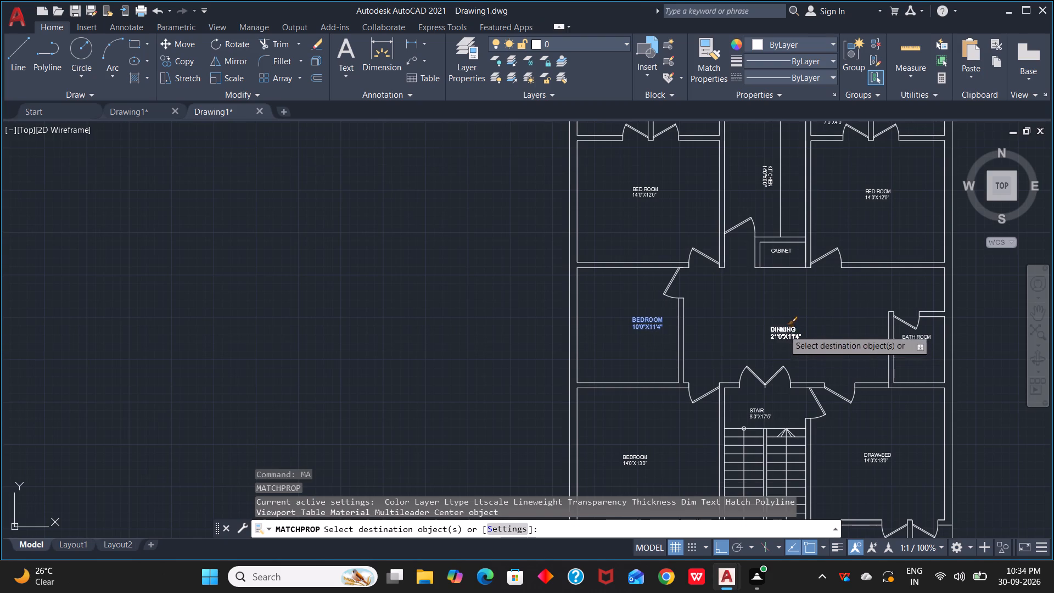
{"action": "left_click", "coordinate": [784, 330]}
{"action": "left_click", "coordinate": [652, 192]}
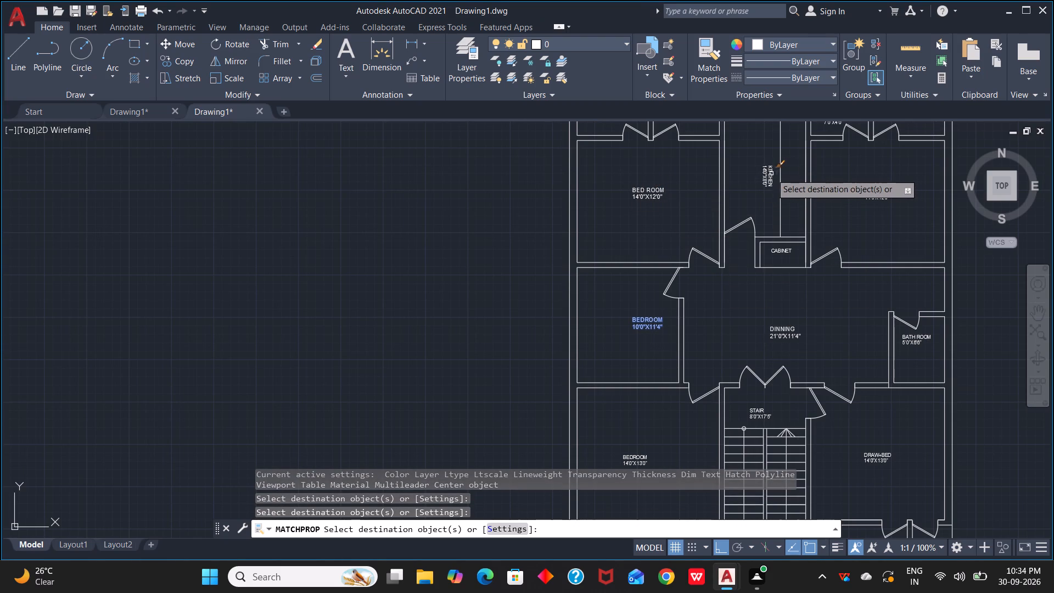
{"action": "left_click", "coordinate": [772, 174]}
{"action": "left_click", "coordinate": [890, 198]}
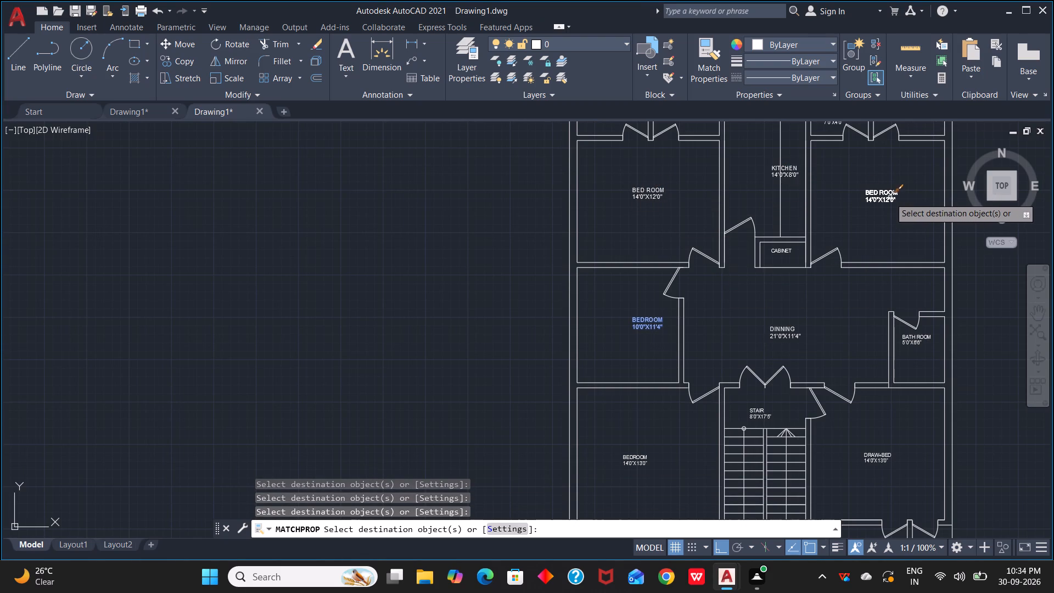
Continue matching the label properties onto both northern BALCONY labels, the northwest BATH ROOM label and the CABINET label, reapplying them to KITCHEN.
{"action": "middle_click_drag", "start_coordinate": [870, 179], "coordinate": [856, 298]}
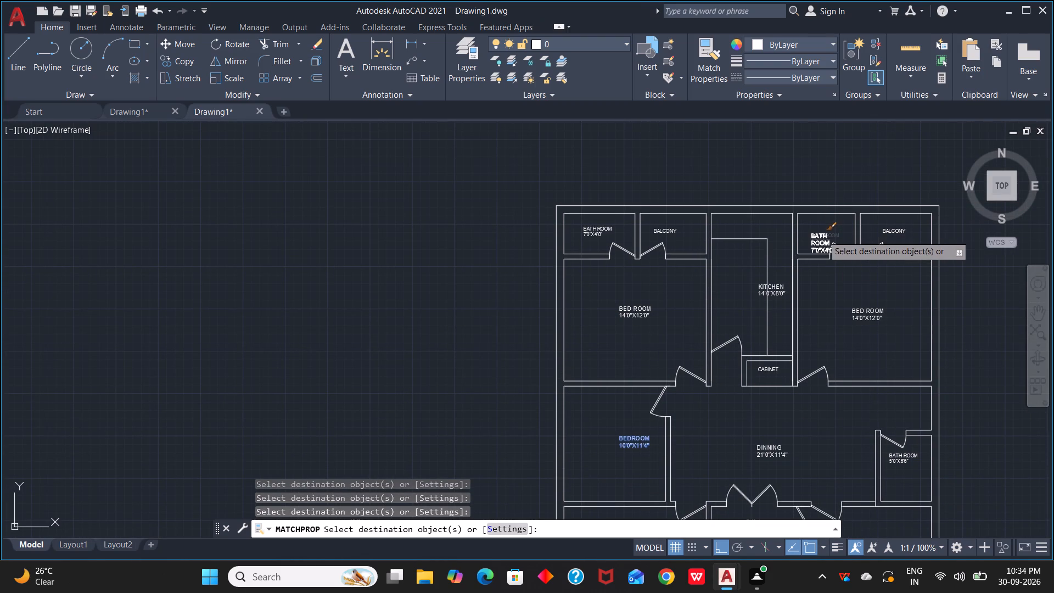
{"action": "left_click", "coordinate": [904, 231]}
{"action": "left_click", "coordinate": [669, 229]}
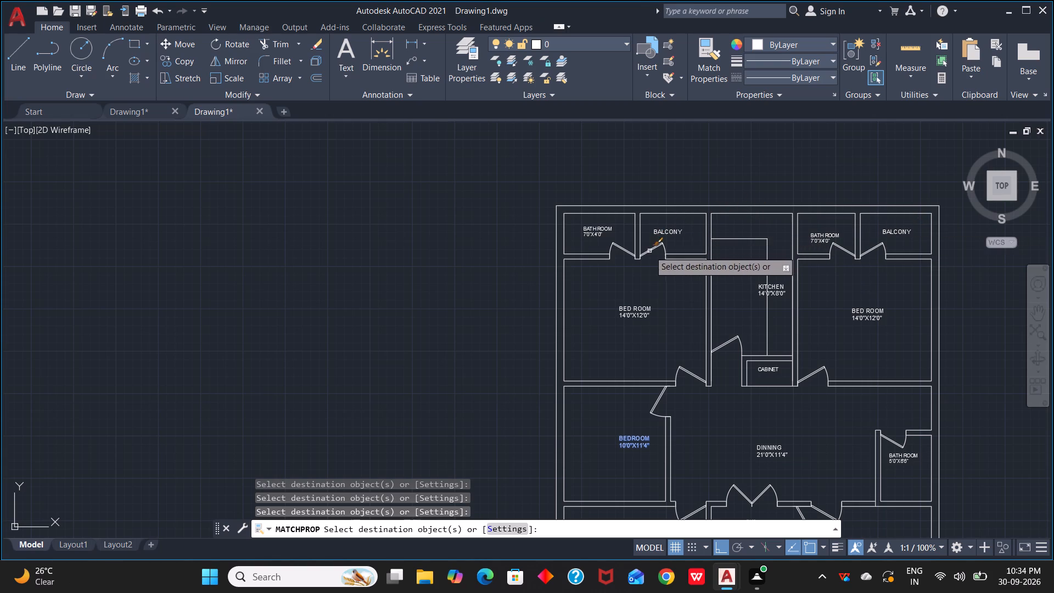
{"action": "left_click", "coordinate": [589, 226]}
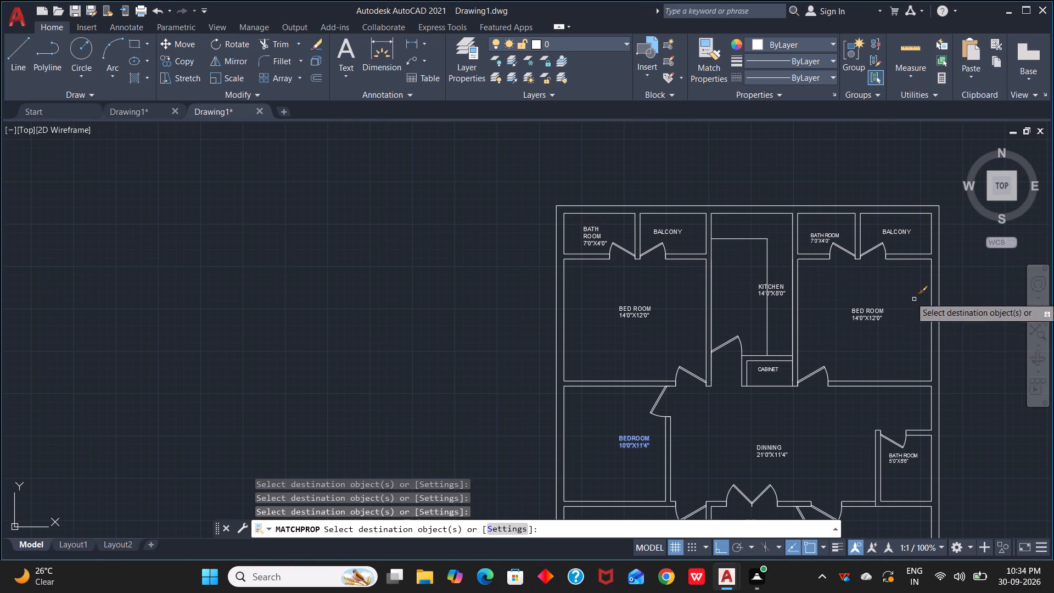
{"action": "left_click", "coordinate": [897, 232]}
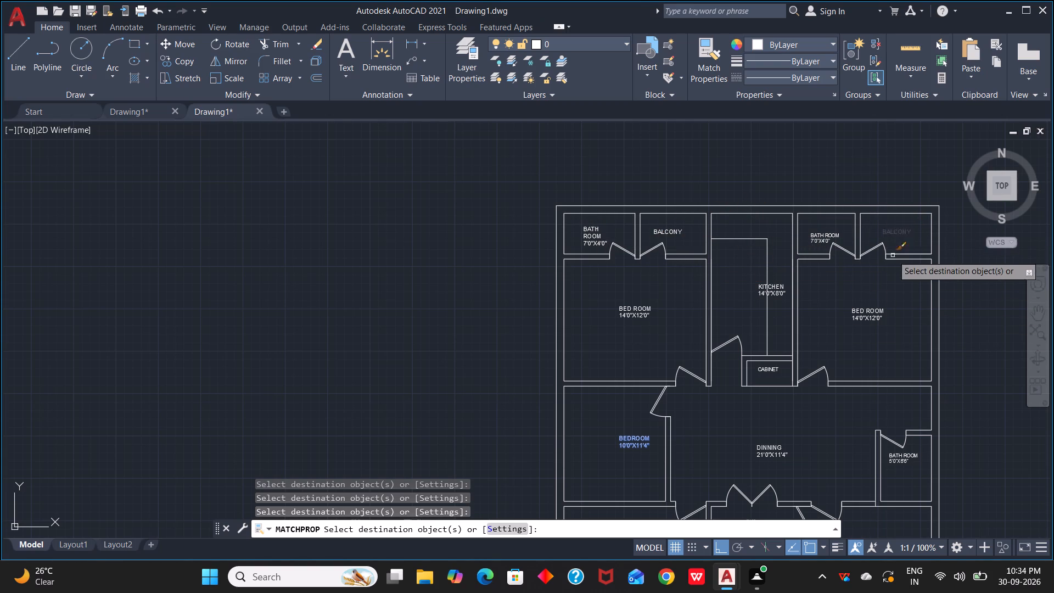
{"action": "left_click", "coordinate": [766, 370]}
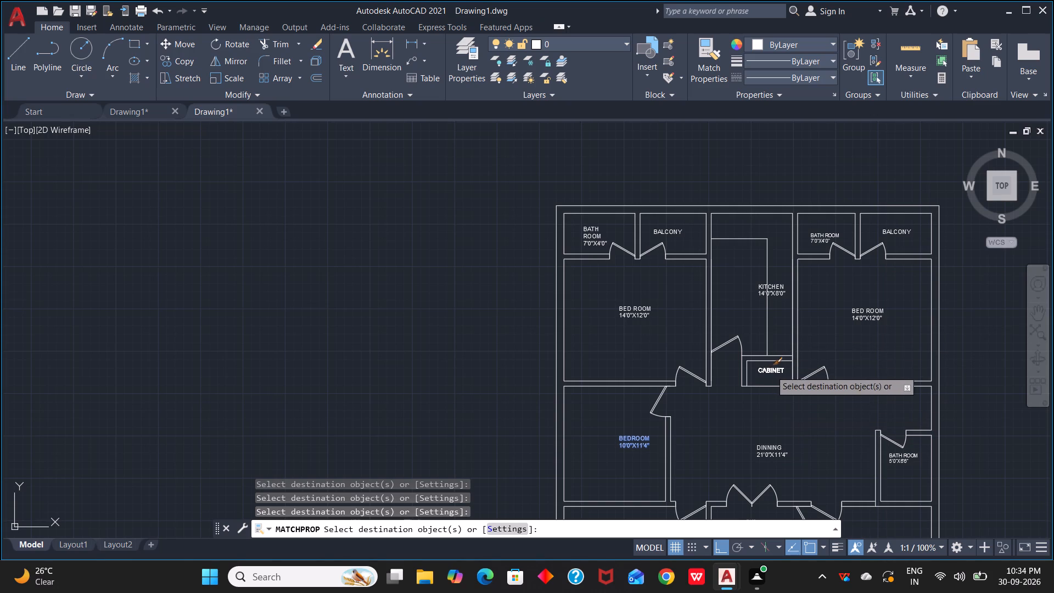
{"action": "left_click", "coordinate": [779, 295]}
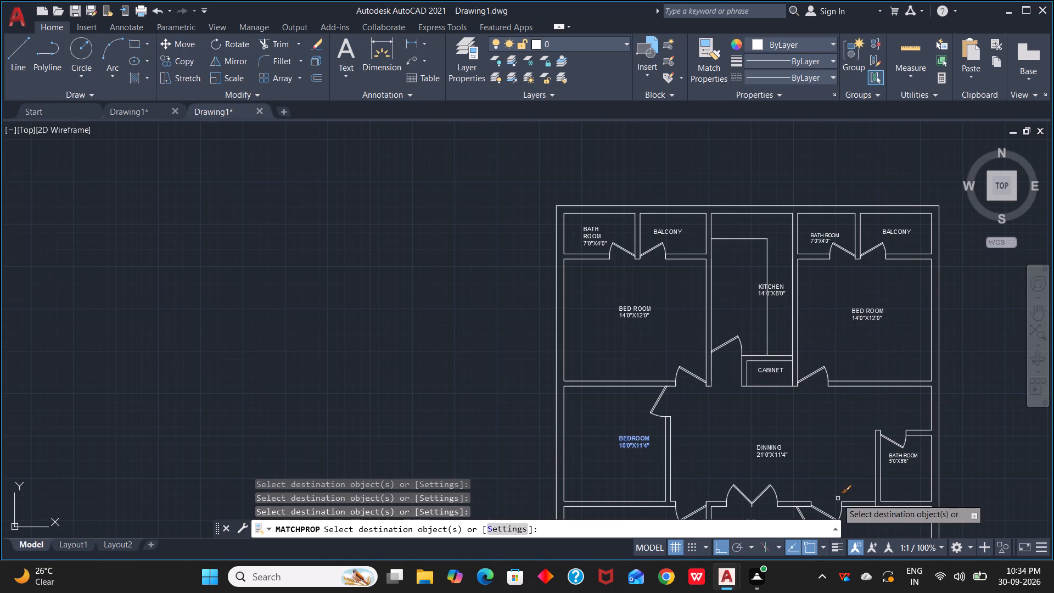
Apply the matched text properties to the BATH ROOM 5'0"X6'6", DRAW+BED, STAIR and BEDROOM 14'0"X13'0" labels.
{"action": "middle_click_drag", "start_coordinate": [837, 478], "coordinate": [788, 360]}
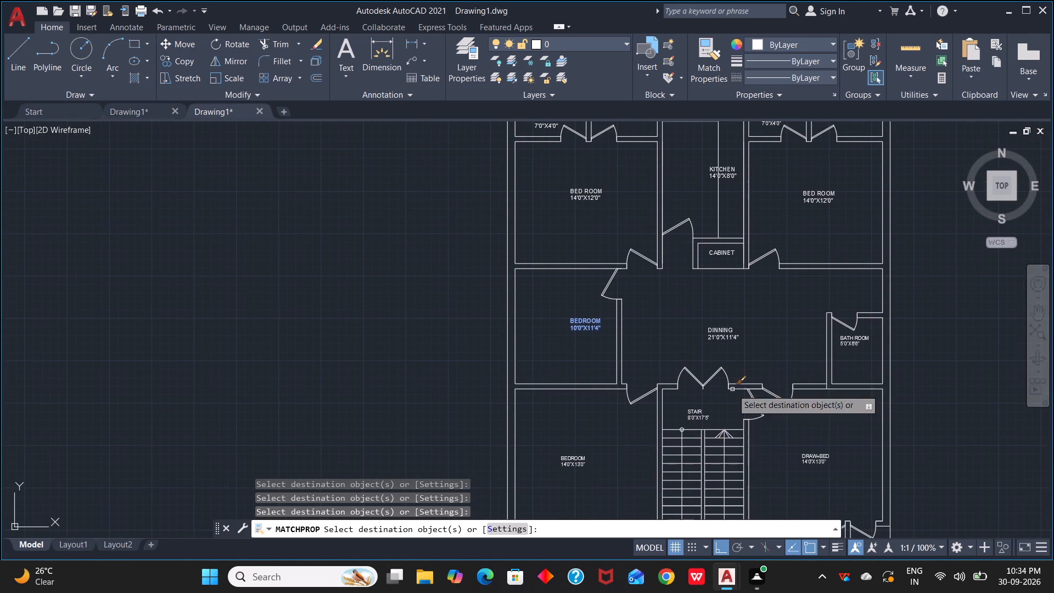
{"action": "left_click", "coordinate": [858, 342]}
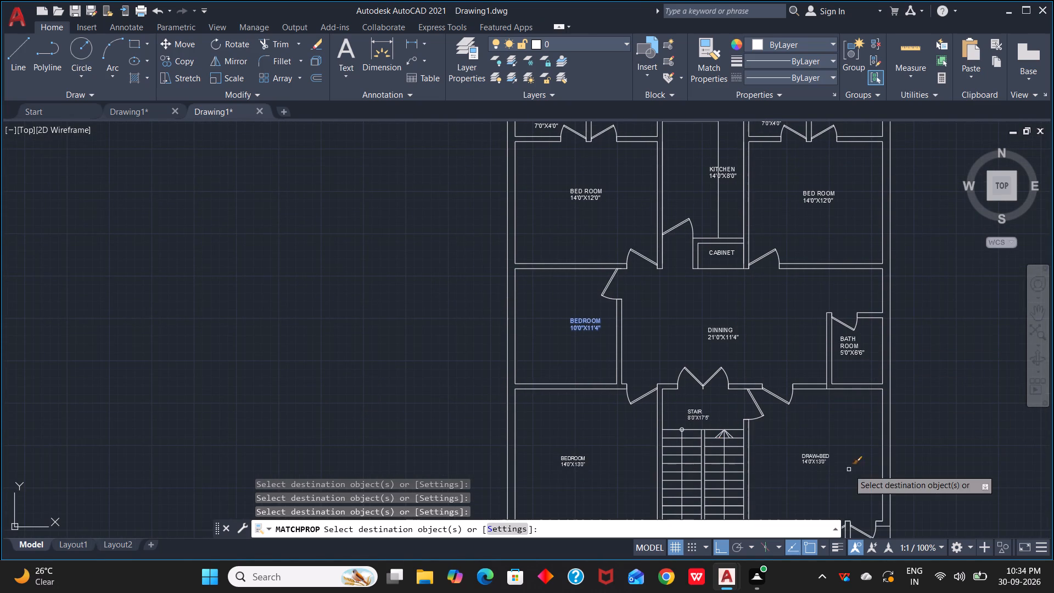
{"action": "left_click", "coordinate": [817, 459]}
{"action": "left_click", "coordinate": [698, 412]}
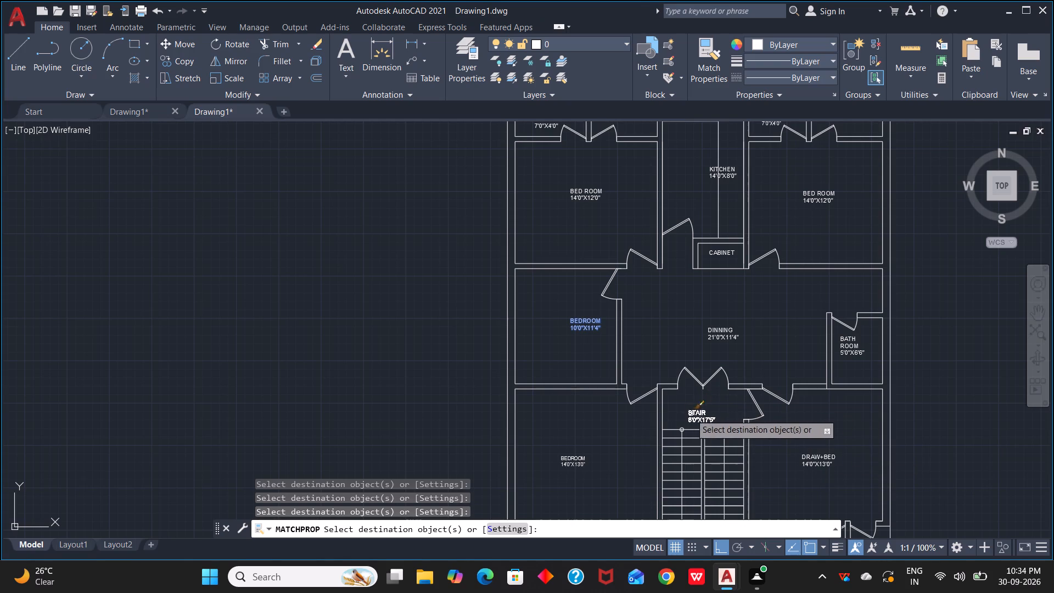
{"action": "left_click", "coordinate": [581, 464]}
Apply the matched text properties to both BALCONY labels, both BATH ROOM labels and the LANDING label along the plan's south side.
{"action": "middle_click_drag", "start_coordinate": [613, 459], "coordinate": [702, 287]}
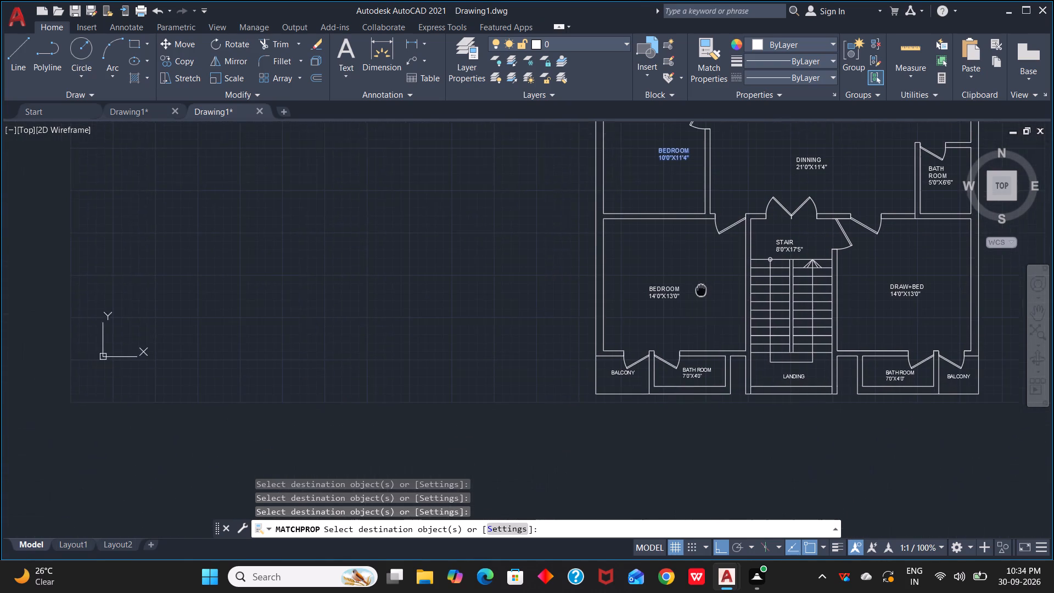
{"action": "middle_click_drag", "start_coordinate": [702, 287], "coordinate": [704, 284]}
{"action": "left_click", "coordinate": [627, 370]}
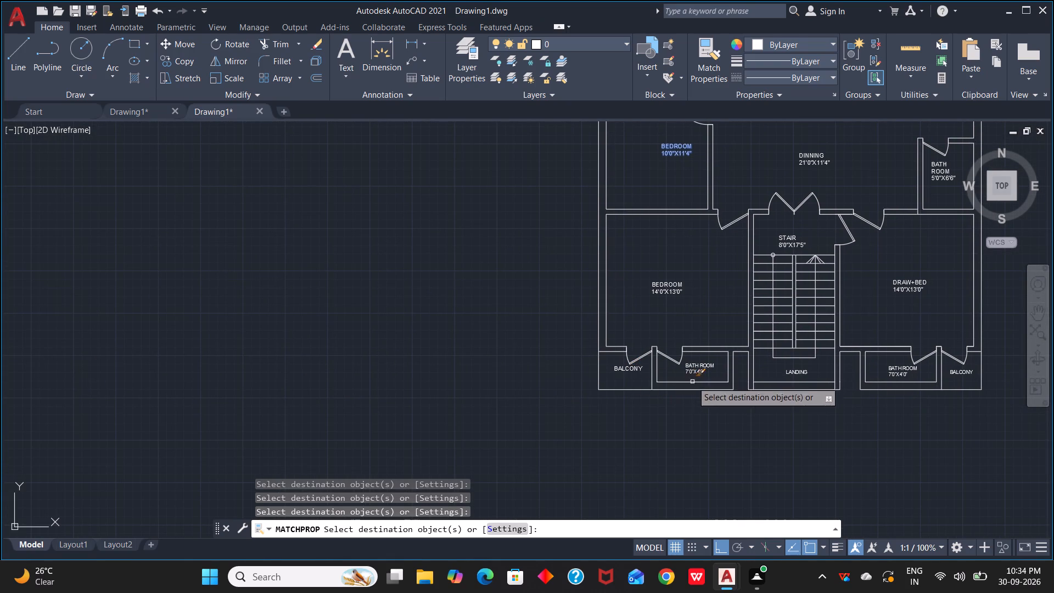
{"action": "left_click", "coordinate": [701, 370]}
{"action": "left_click", "coordinate": [802, 373]}
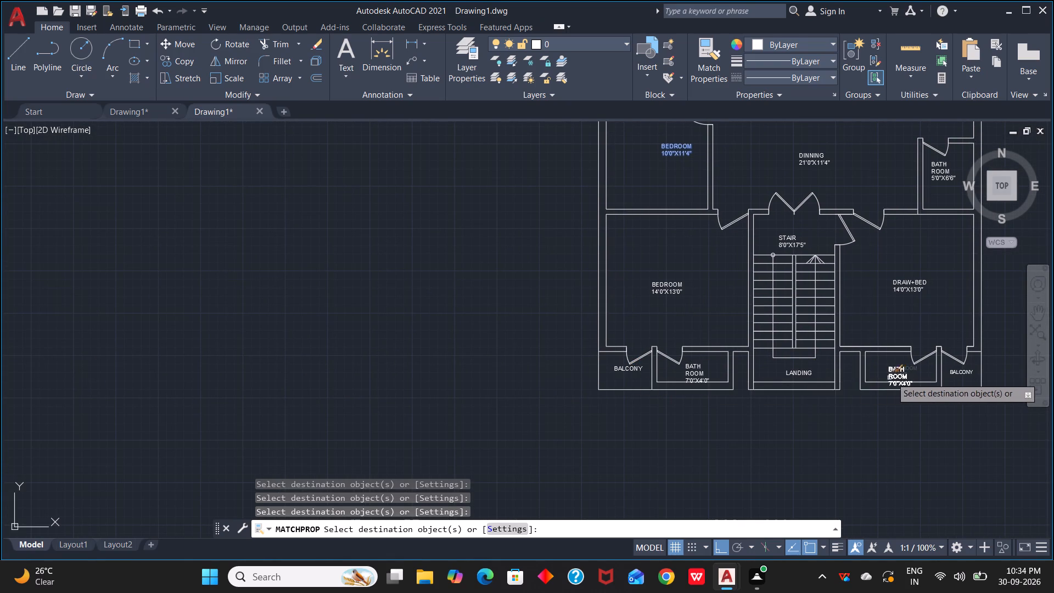
{"action": "left_click", "coordinate": [897, 373]}
{"action": "left_click", "coordinate": [964, 373]}
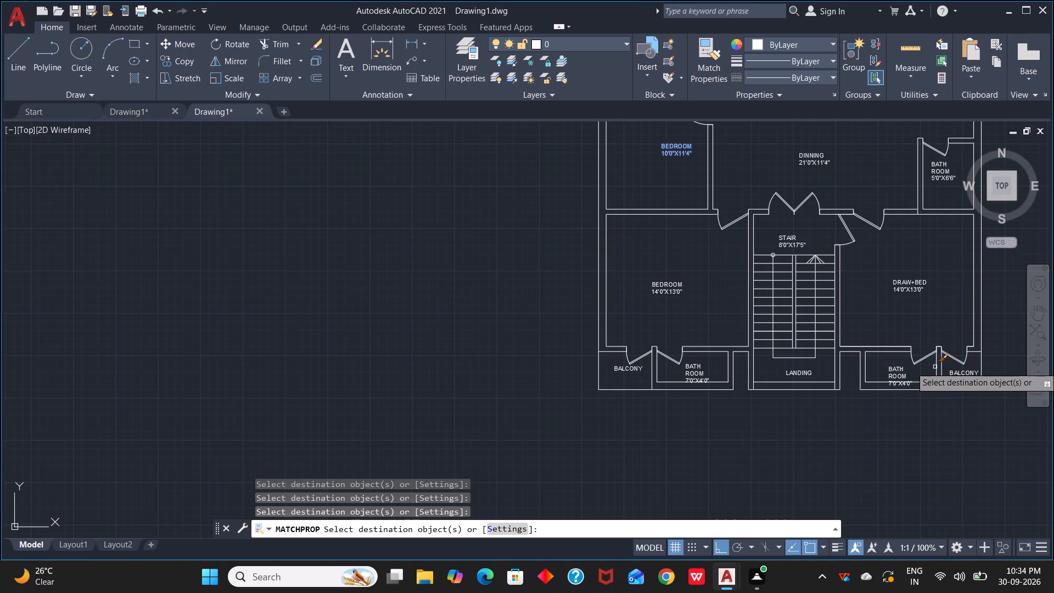
{"action": "key", "text": "Escape"}
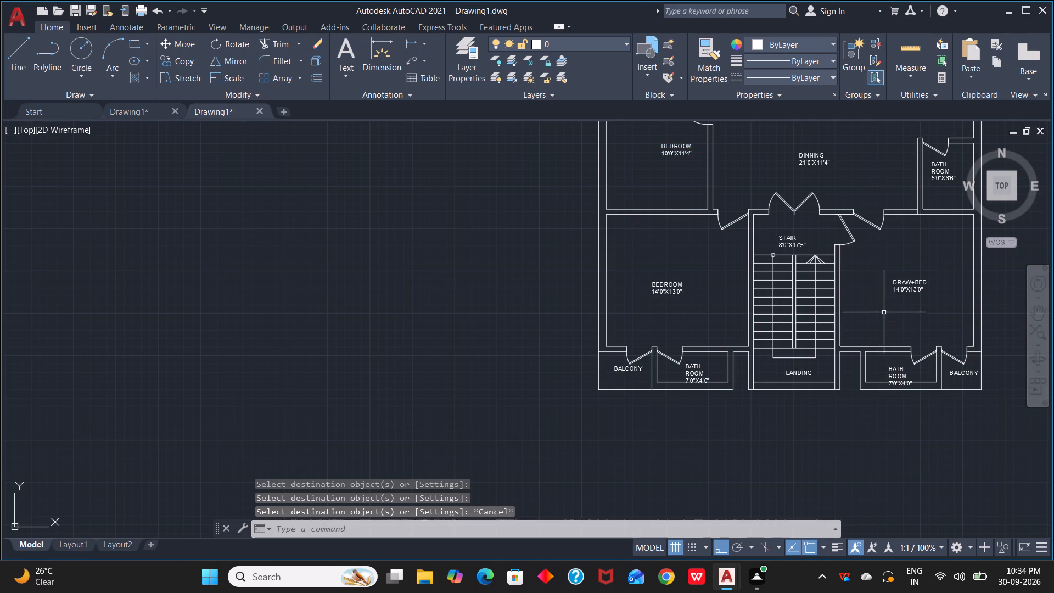
Widen the southeast BATH ROOM 7'0"X4'0" label to fit its name on one line and shift it northwest inside the room.
{"action": "scroll", "coordinate": [884, 312], "scroll_direction": "up", "scroll_amount": 2}
{"action": "middle_click_drag", "start_coordinate": [892, 321], "coordinate": [885, 259]}
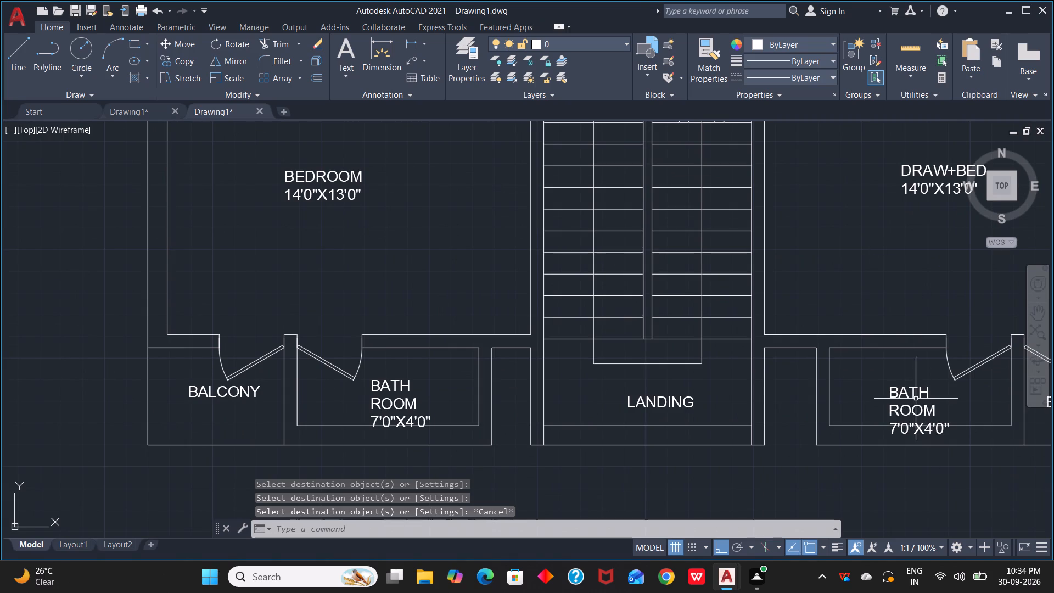
{"action": "left_click", "coordinate": [916, 399]}
{"action": "left_click_drag", "start_coordinate": [974, 385], "coordinate": [984, 385]}
{"action": "left_click", "coordinate": [984, 385]}
{"action": "left_click_drag", "start_coordinate": [891, 383], "coordinate": [859, 370]}
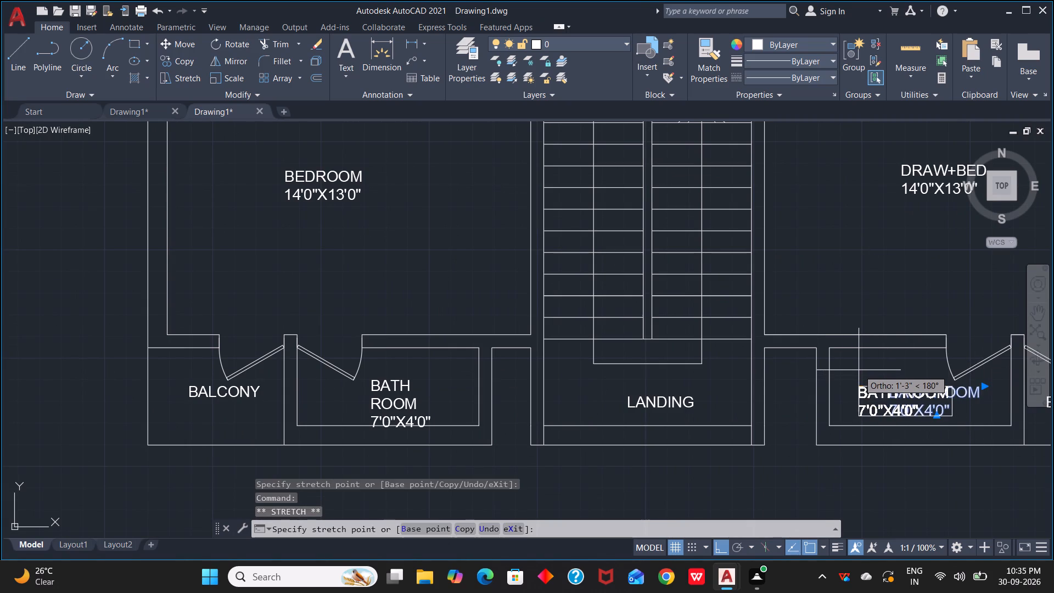
{"action": "left_click_drag", "start_coordinate": [859, 370], "coordinate": [855, 381]}
{"action": "key", "text": "F8"}
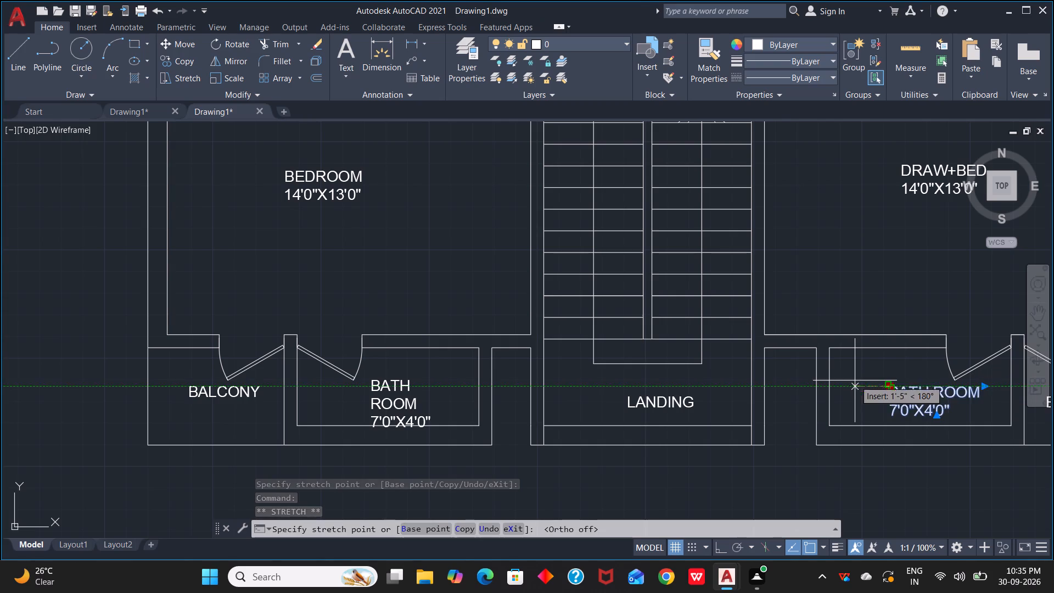
{"action": "left_click_drag", "start_coordinate": [855, 381], "coordinate": [851, 377]}
{"action": "left_click", "coordinate": [851, 377]}
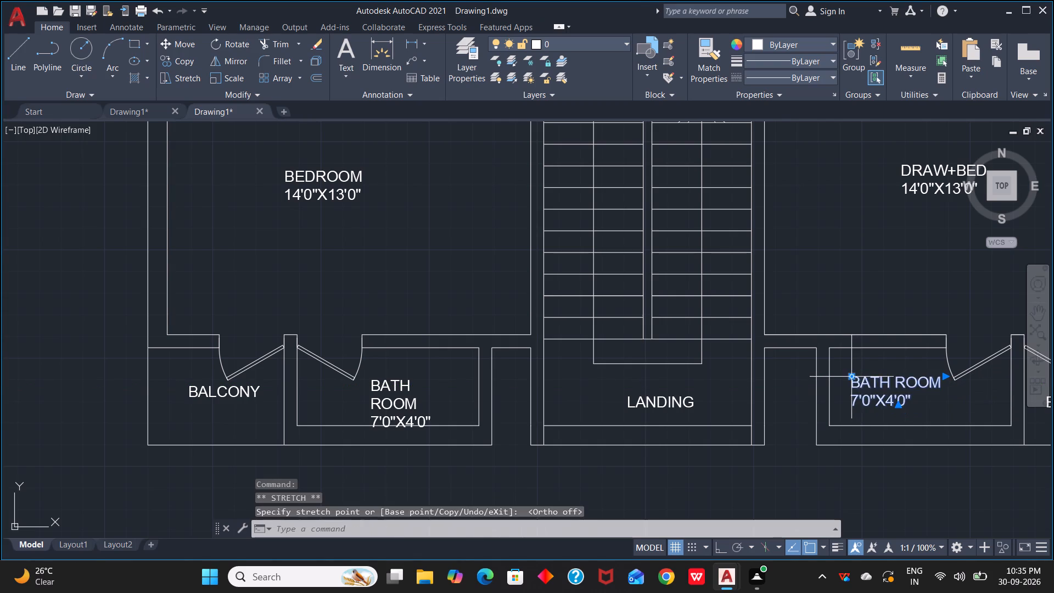
Widen the southwest BATH ROOM 7'0"X4'0" label to fit its name on one line and move it slightly north.
{"action": "left_click", "coordinate": [399, 394]}
{"action": "key", "text": "Escape"}
{"action": "left_click", "coordinate": [396, 387]}
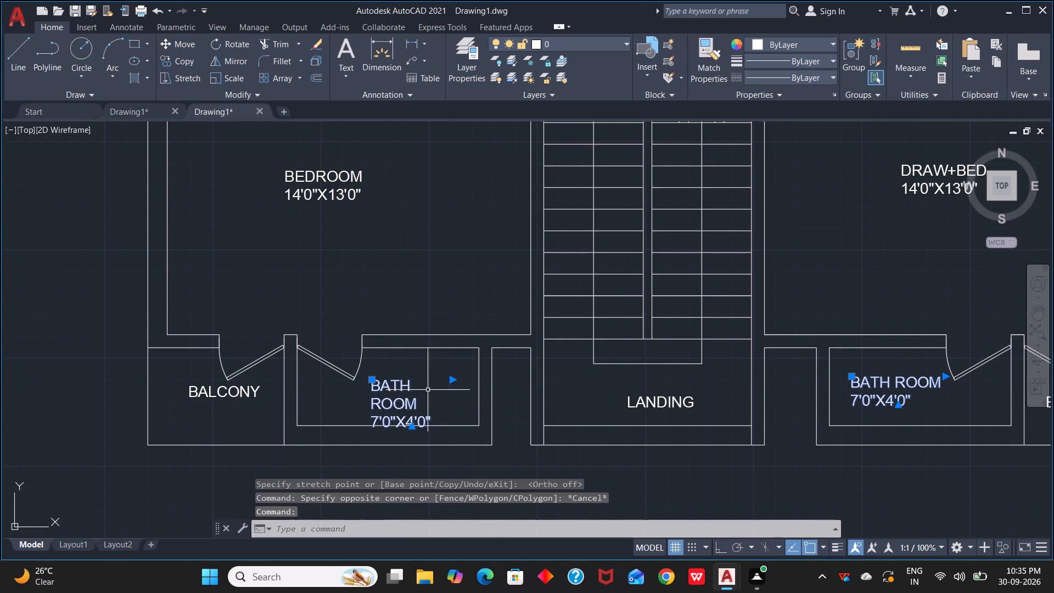
{"action": "left_click_drag", "start_coordinate": [451, 382], "coordinate": [469, 386]}
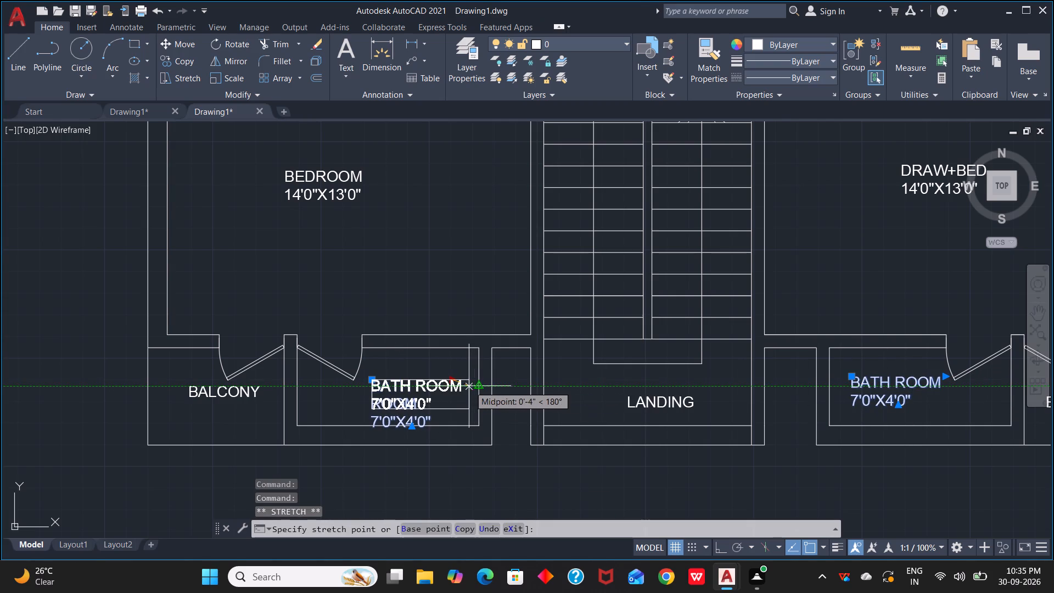
{"action": "left_click_drag", "start_coordinate": [469, 386], "coordinate": [468, 382]}
{"action": "left_click", "coordinate": [468, 382]}
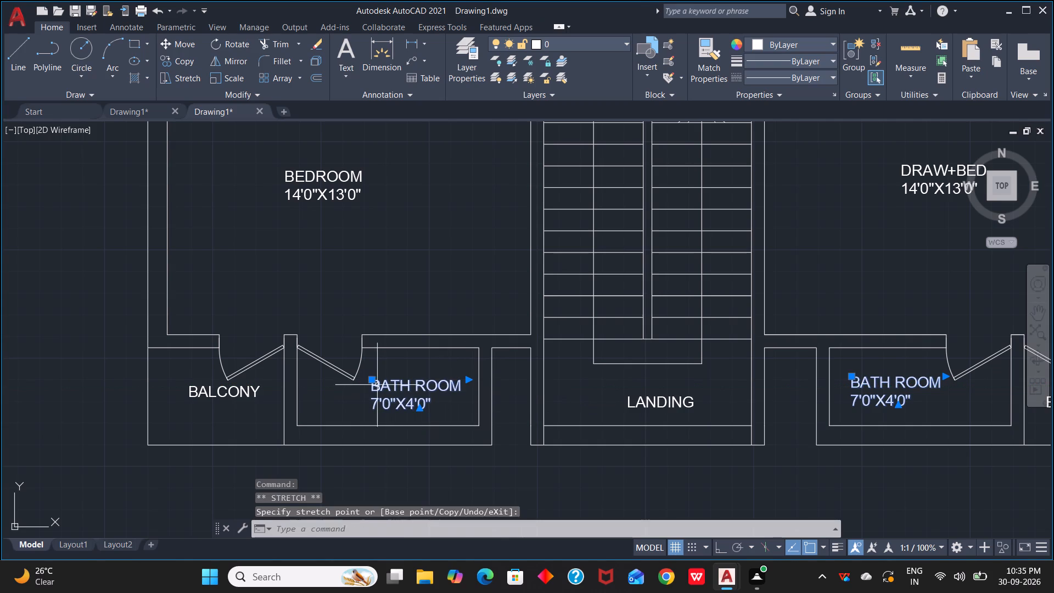
{"action": "left_click_drag", "start_coordinate": [374, 381], "coordinate": [373, 369]}
{"action": "left_click", "coordinate": [373, 369]}
{"action": "key", "text": "Escape"}
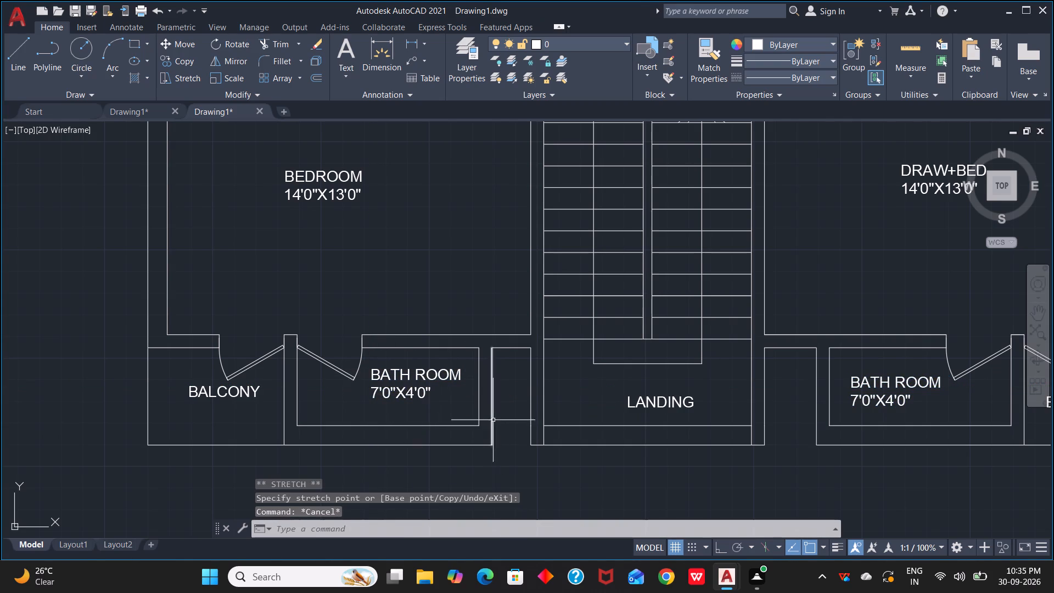
Widen the BATH ROOM 5'0"X6'6" label beside the dining area so its name fits on one line.
{"action": "scroll", "coordinate": [489, 398], "scroll_direction": "down", "scroll_amount": 1}
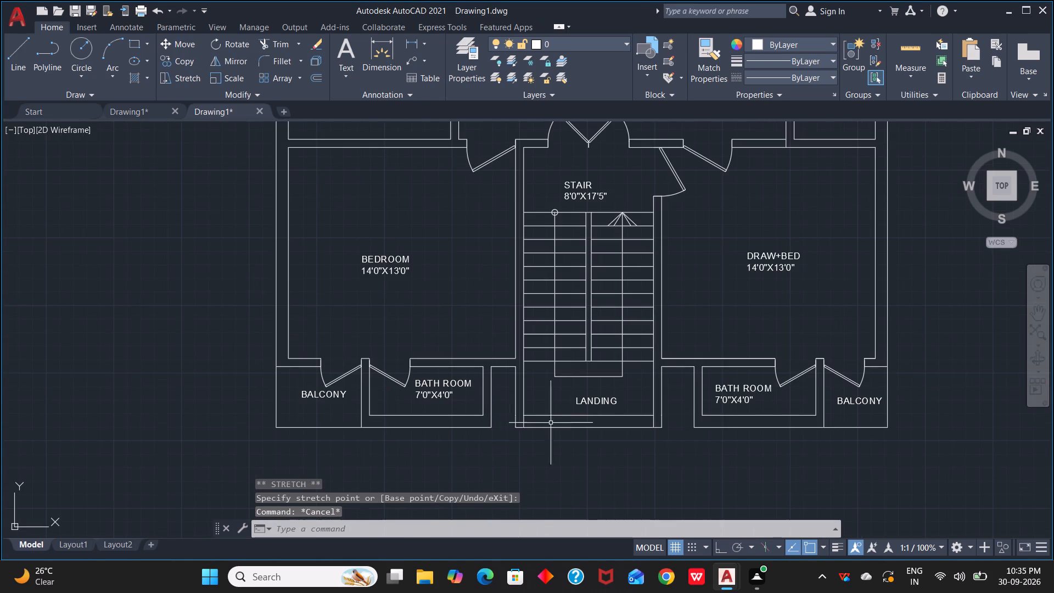
{"action": "middle_click_drag", "start_coordinate": [717, 320], "coordinate": [655, 480]}
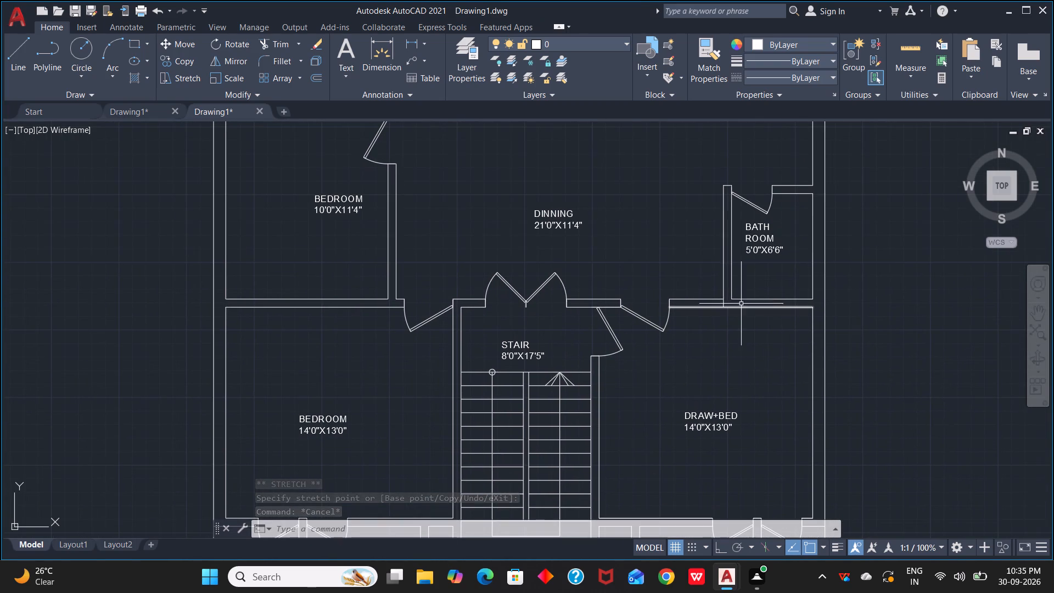
{"action": "left_click", "coordinate": [755, 244]}
{"action": "double_click", "coordinate": [758, 239]}
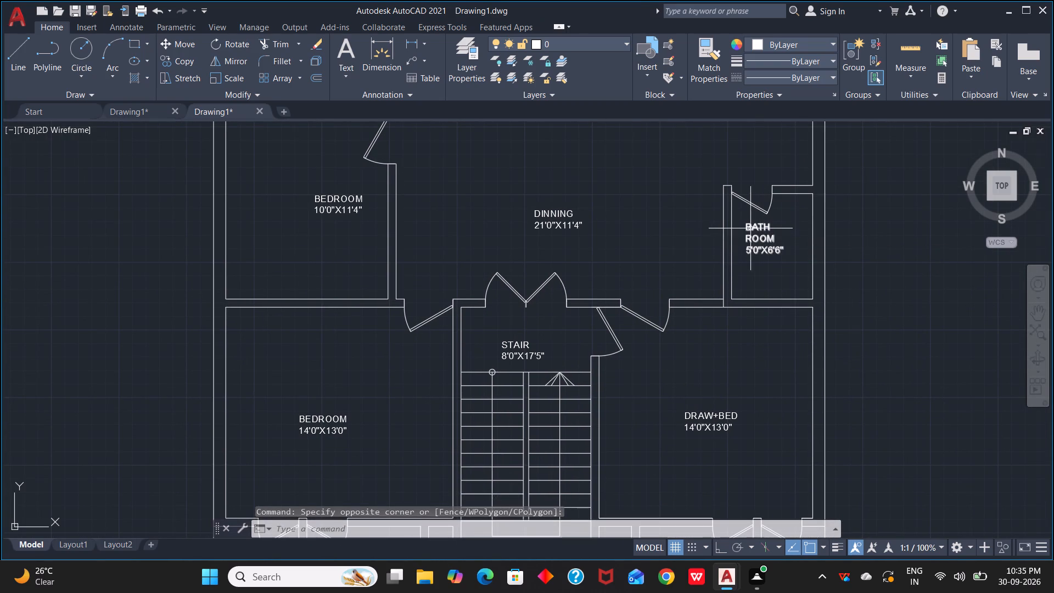
{"action": "left_click", "coordinate": [749, 227]}
{"action": "left_click_drag", "start_coordinate": [797, 224], "coordinate": [799, 224]}
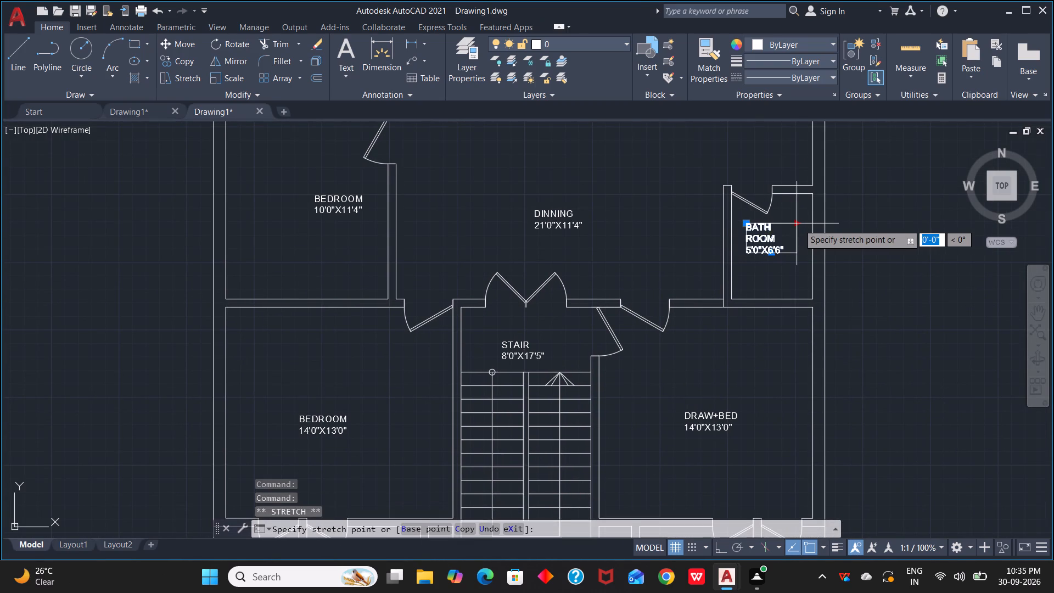
{"action": "left_click_drag", "start_coordinate": [799, 224], "coordinate": [805, 225]}
{"action": "left_click", "coordinate": [805, 225]}
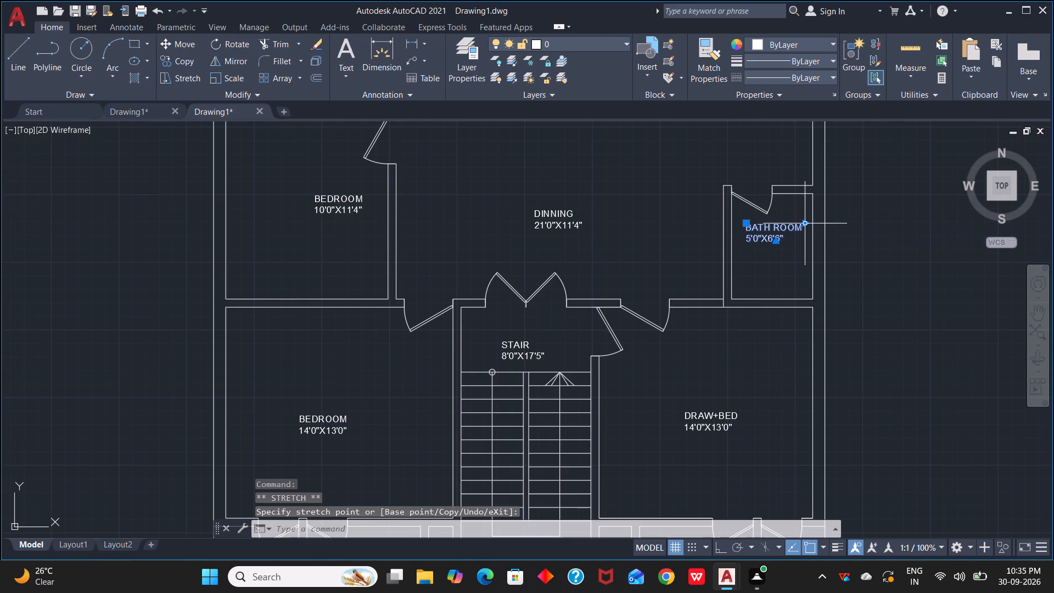
Move the KITCHEN 14'0"X8'0" label northwest, off the counter line and into the kitchen's open floor area.
{"action": "scroll", "coordinate": [753, 269], "scroll_direction": "down", "scroll_amount": 1}
{"action": "middle_click_drag", "start_coordinate": [753, 269], "coordinate": [749, 468]}
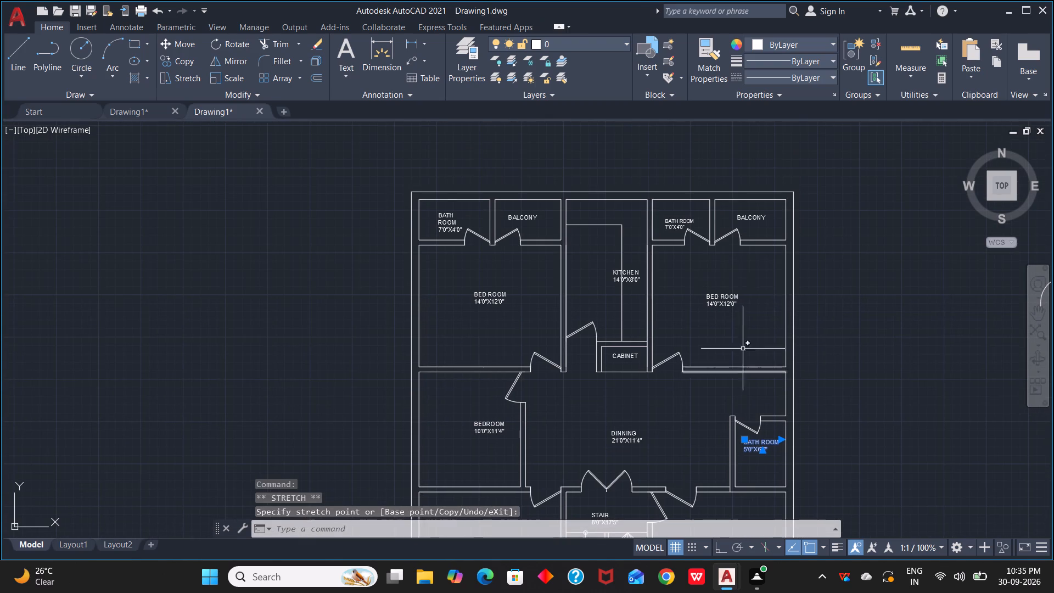
{"action": "middle_click_drag", "start_coordinate": [741, 269], "coordinate": [833, 301]}
{"action": "left_click", "coordinate": [722, 304]}
{"action": "left_click_drag", "start_coordinate": [706, 298], "coordinate": [686, 295]}
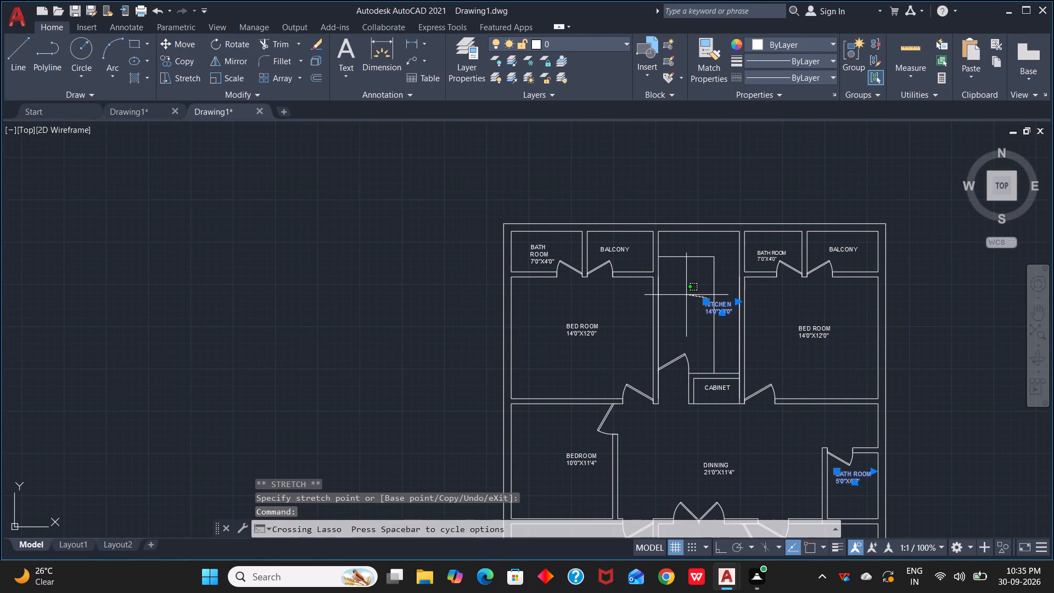
{"action": "left_click_drag", "start_coordinate": [686, 295], "coordinate": [687, 295]}
{"action": "key", "text": "Escape"}
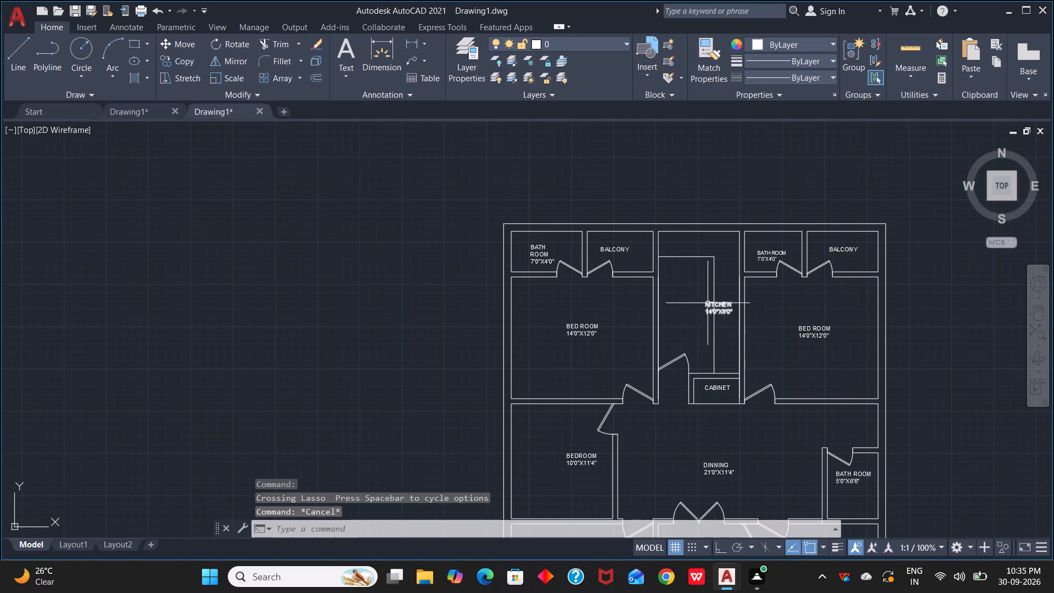
{"action": "left_click", "coordinate": [716, 303]}
{"action": "left_click_drag", "start_coordinate": [707, 302], "coordinate": [683, 297]}
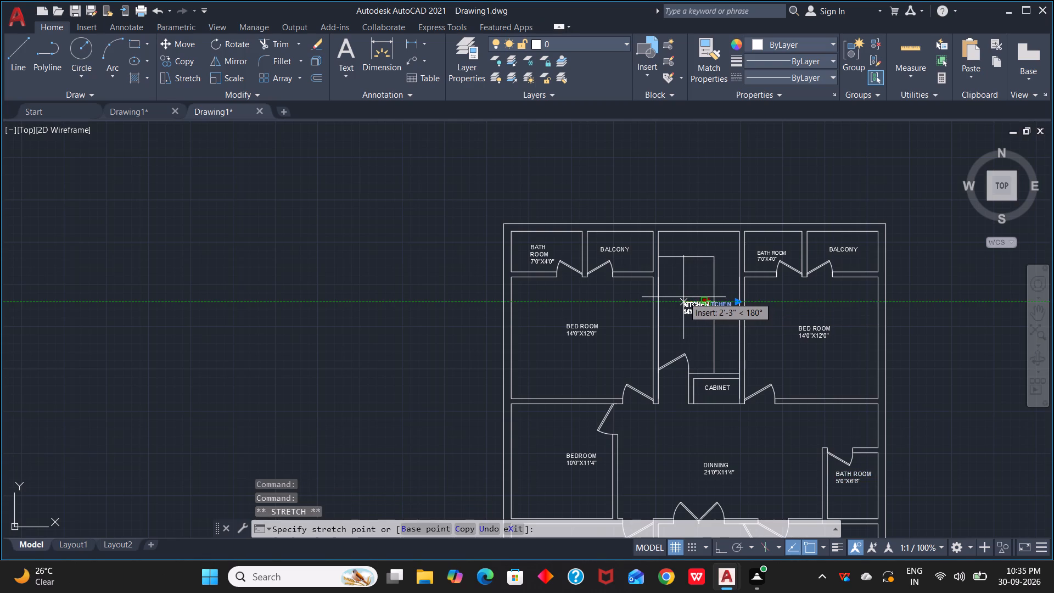
{"action": "left_click_drag", "start_coordinate": [683, 297], "coordinate": [672, 286]}
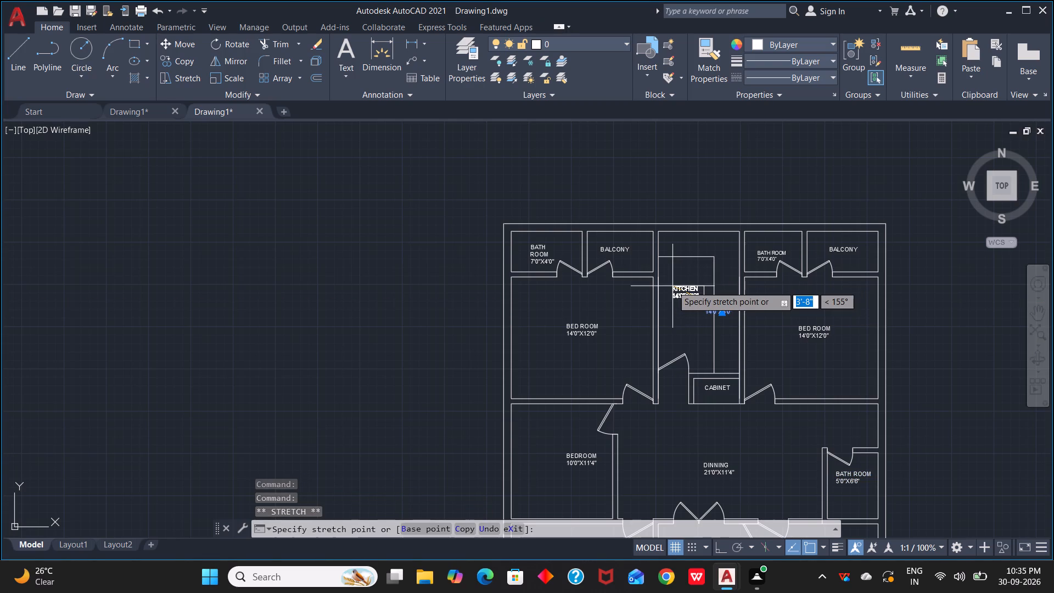
{"action": "left_click_drag", "start_coordinate": [672, 286], "coordinate": [675, 285]}
{"action": "left_click", "coordinate": [675, 285]}
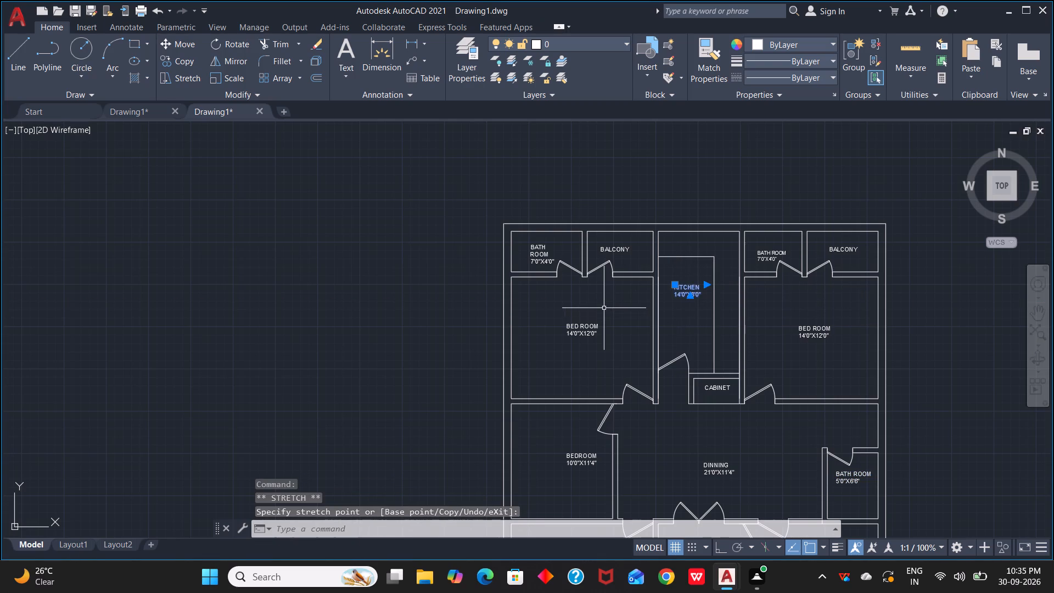
Resize the northwest BATH ROOM 7'0"X4'0" label's text frame to hold its name on one line within the room's walls.
{"action": "left_click", "coordinate": [548, 256]}
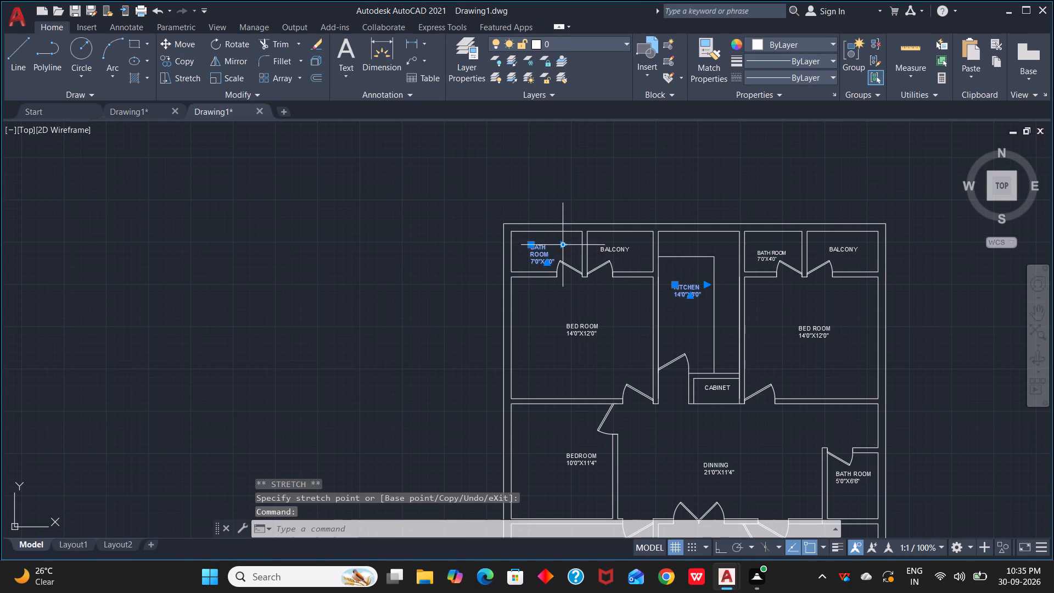
{"action": "left_click_drag", "start_coordinate": [564, 243], "coordinate": [579, 242]}
{"action": "left_click", "coordinate": [579, 242]}
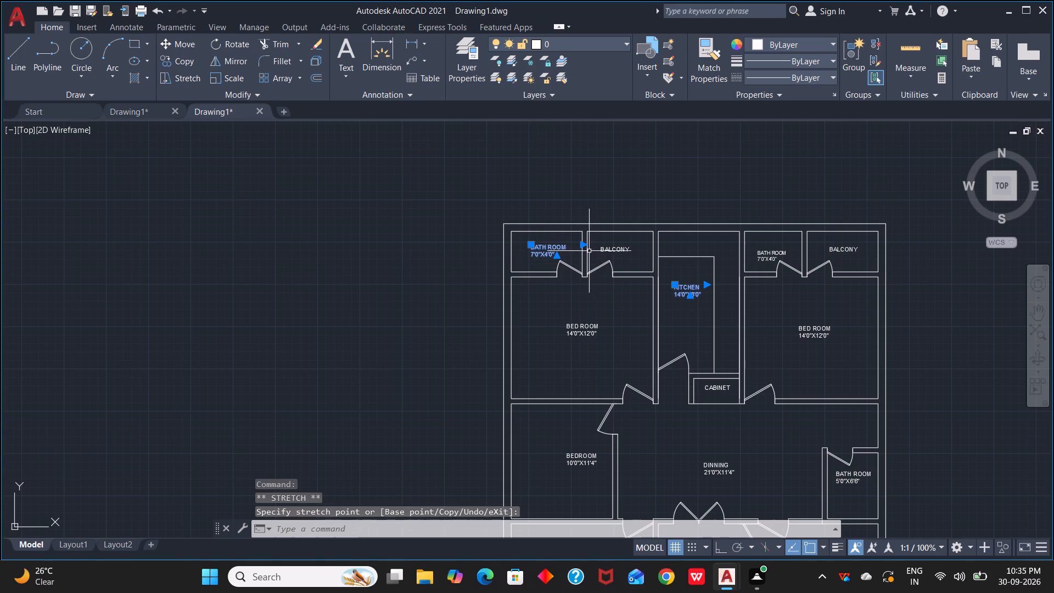
{"action": "left_click_drag", "start_coordinate": [584, 244], "coordinate": [570, 243]}
{"action": "left_click", "coordinate": [570, 243]}
{"action": "scroll", "coordinate": [578, 243], "scroll_direction": "up", "scroll_amount": 4}
{"action": "left_click_drag", "start_coordinate": [613, 251], "coordinate": [535, 264]}
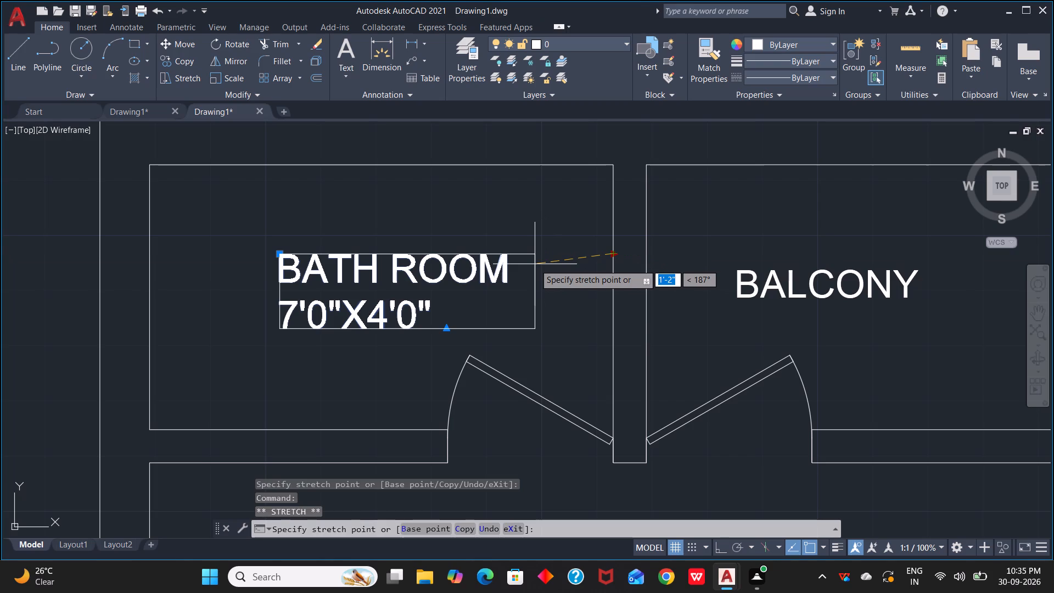
{"action": "left_click", "coordinate": [535, 264]}
{"action": "scroll", "coordinate": [552, 297], "scroll_direction": "down", "scroll_amount": 2}
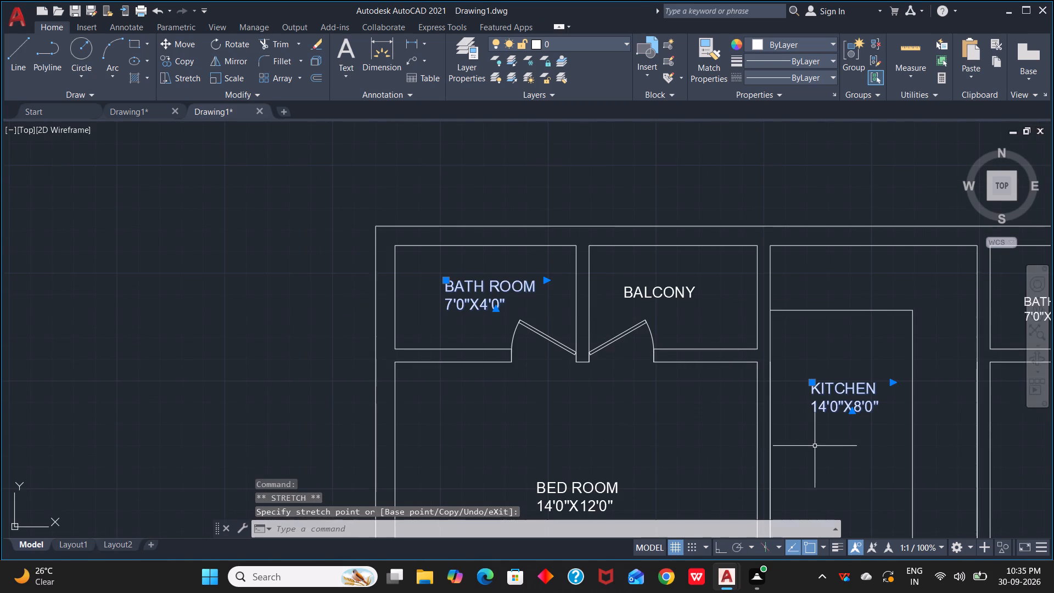
{"action": "middle_click_drag", "start_coordinate": [816, 444], "coordinate": [651, 331]}
{"action": "scroll", "coordinate": [653, 326], "scroll_direction": "down", "scroll_amount": 1}
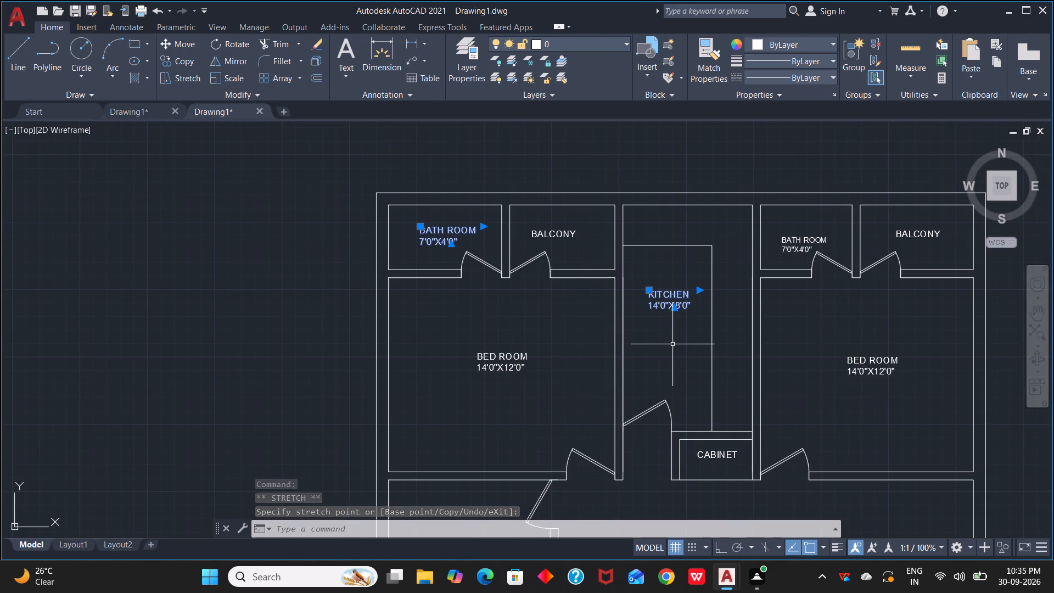
{"action": "key", "text": "Escape"}
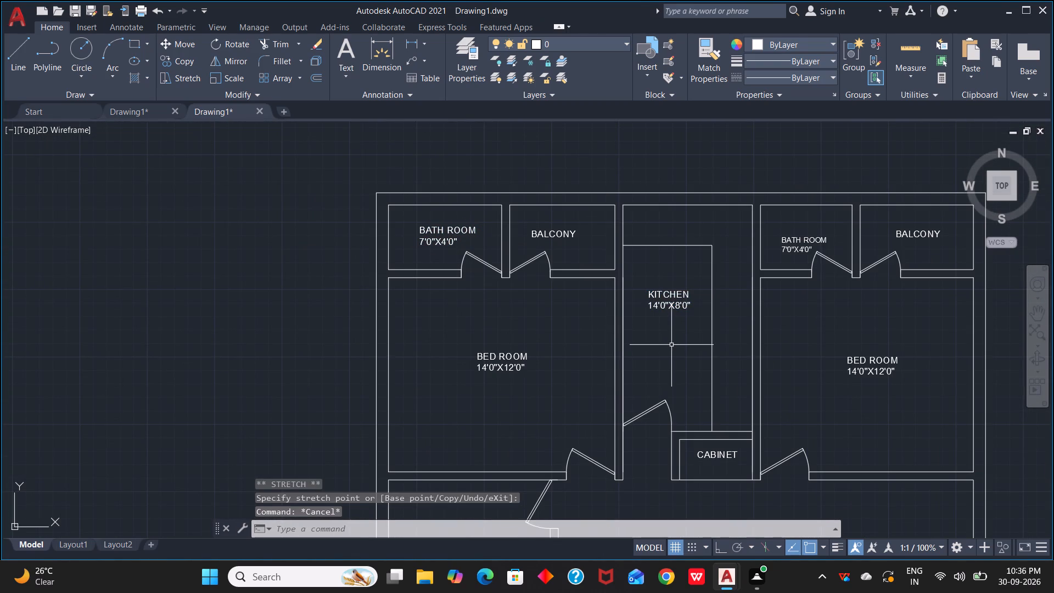
Rotate the KITCHEN 14'0"X8'0" label to 270° so it reads vertically downward.
{"action": "key", "text": "r"}
{"action": "key", "text": "o"}
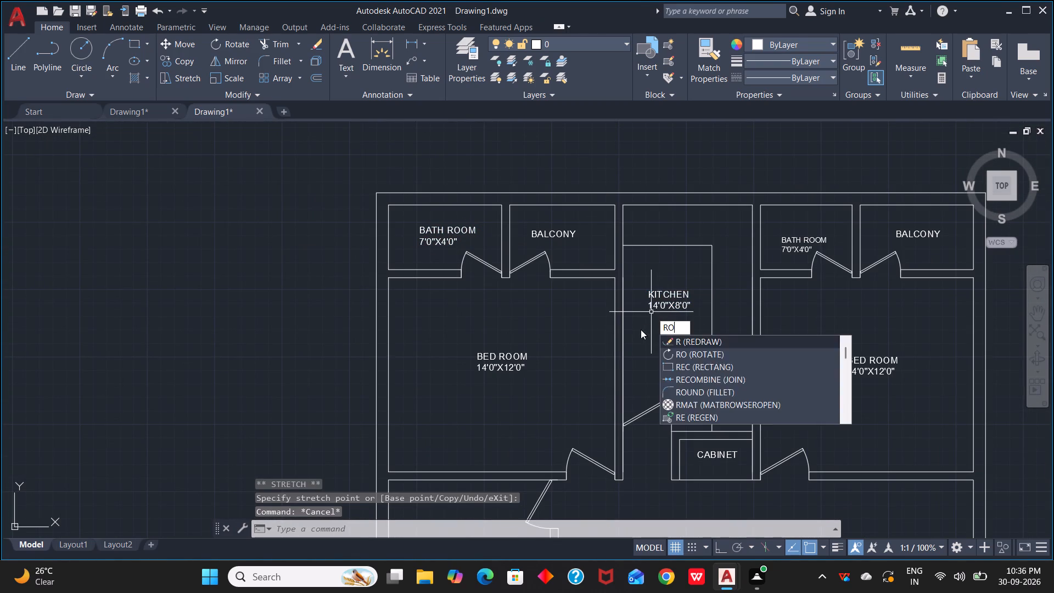
{"action": "key", "text": "space"}
{"action": "left_click", "coordinate": [660, 289]}
{"action": "key", "text": "space"}
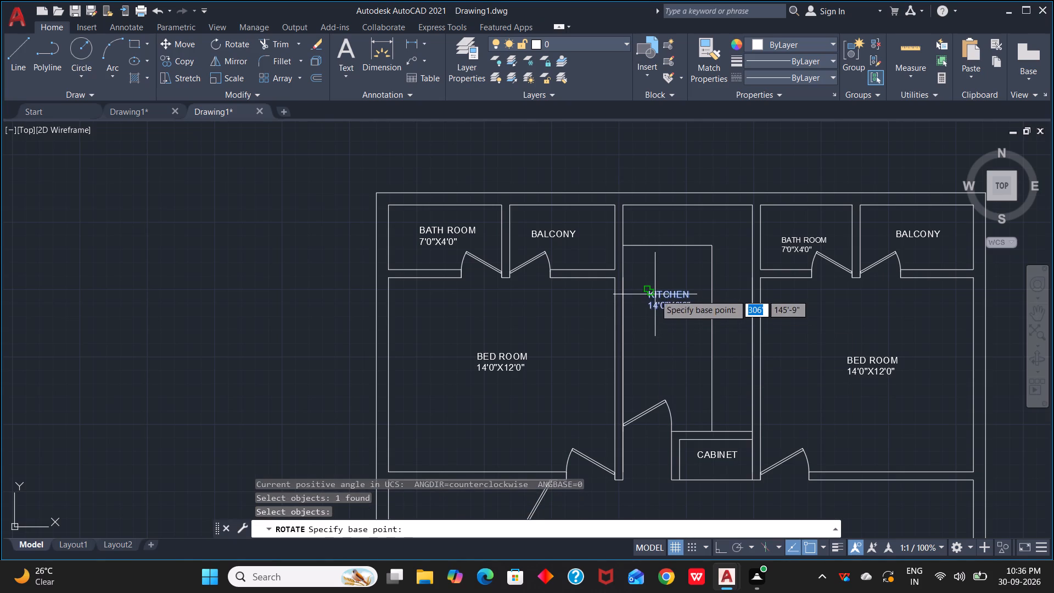
{"action": "left_click", "coordinate": [653, 292]}
{"action": "left_click", "coordinate": [654, 323]}
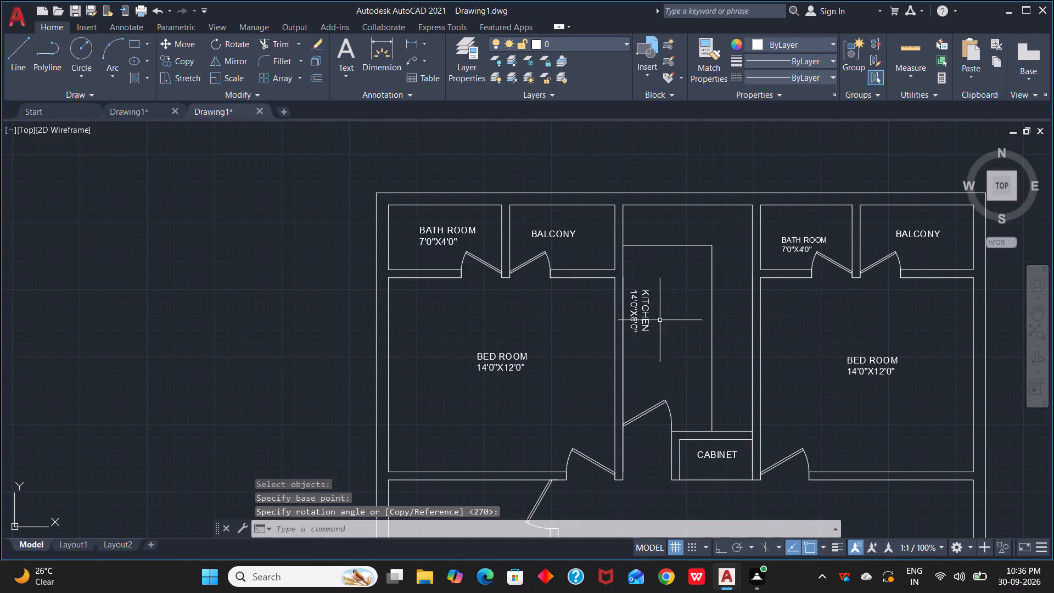
Shift the rotated KITCHEN label east, to just inside the counter line.
{"action": "left_click", "coordinate": [649, 296]}
{"action": "left_click_drag", "start_coordinate": [649, 289], "coordinate": [694, 288]}
{"action": "left_click", "coordinate": [694, 288]}
{"action": "key", "text": "Escape"}
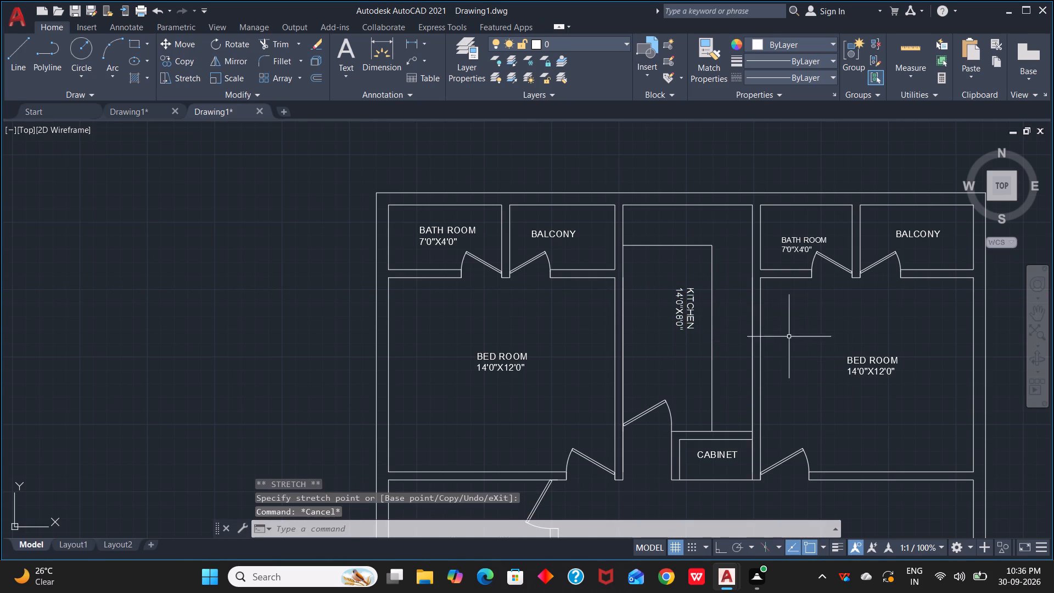
Match the northeast BED ROOM 14'0"X12'0" label's properties onto the northeast BATH ROOM 7'0"X4'0" label.
{"action": "scroll", "coordinate": [789, 337], "scroll_direction": "down", "scroll_amount": 3}
{"action": "scroll", "coordinate": [799, 349], "scroll_direction": "up", "scroll_amount": 2}
{"action": "middle_click_drag", "start_coordinate": [799, 346], "coordinate": [747, 229]}
{"action": "scroll", "coordinate": [744, 230], "scroll_direction": "down", "scroll_amount": 1}
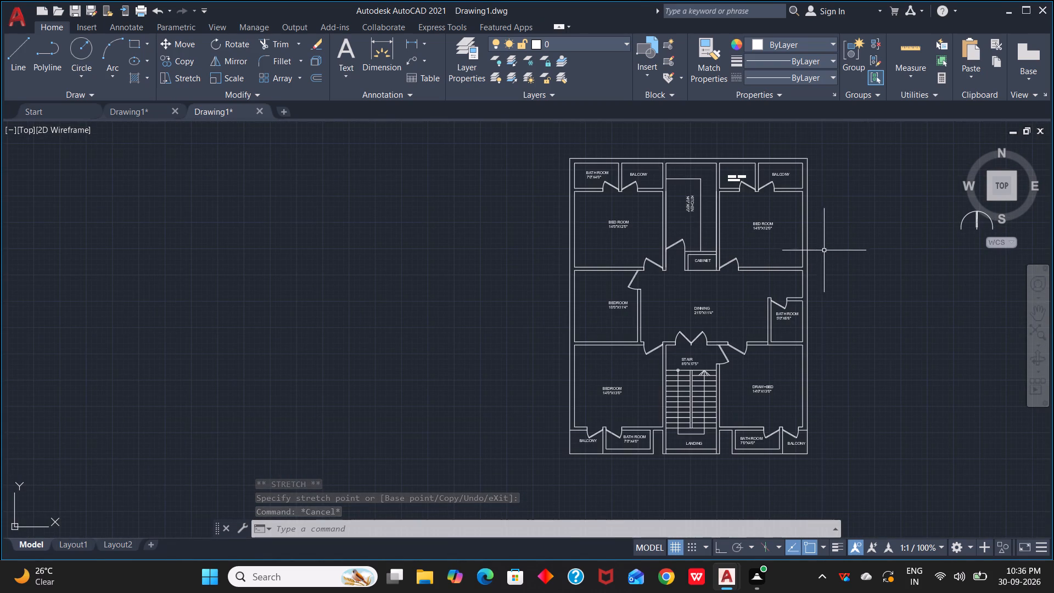
{"action": "scroll", "coordinate": [791, 231], "scroll_direction": "up", "scroll_amount": 1}
{"action": "middle_click_drag", "start_coordinate": [784, 231], "coordinate": [795, 279]}
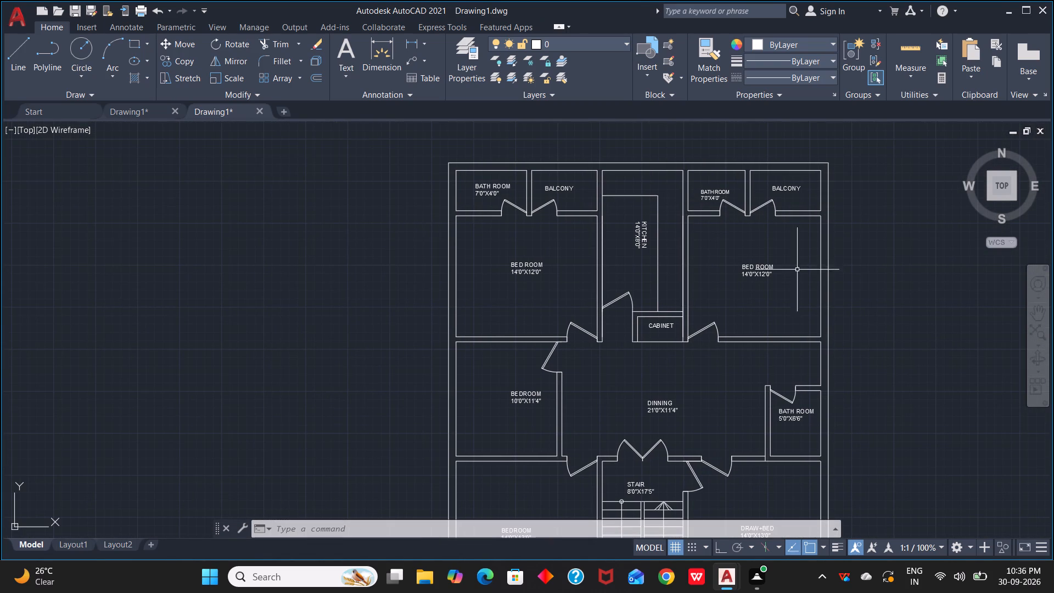
{"action": "key", "text": "Escape"}
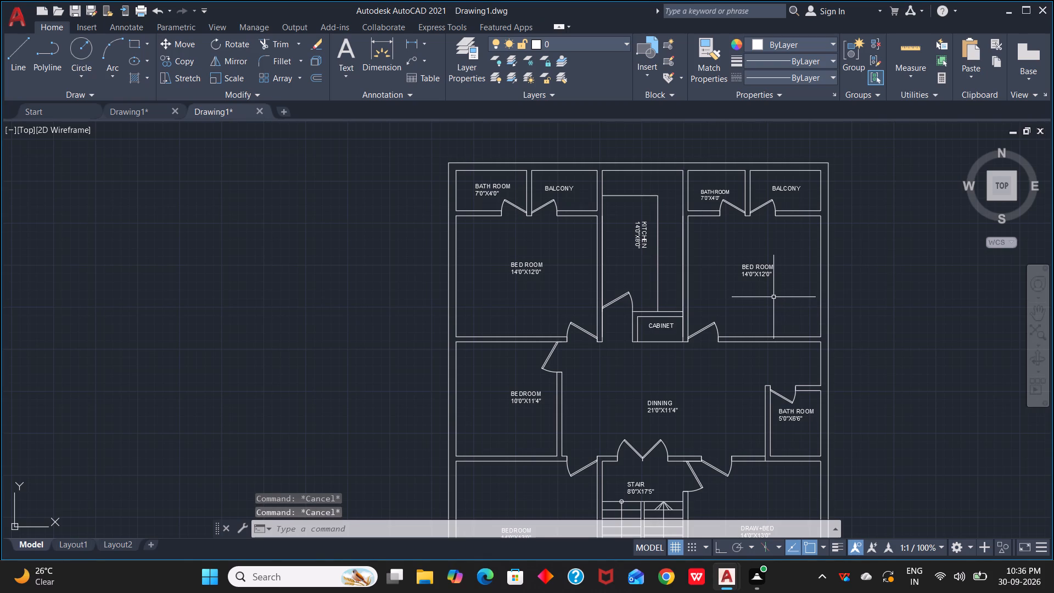
{"action": "key", "text": "m"}
{"action": "key", "text": "a"}
{"action": "key", "text": "space"}
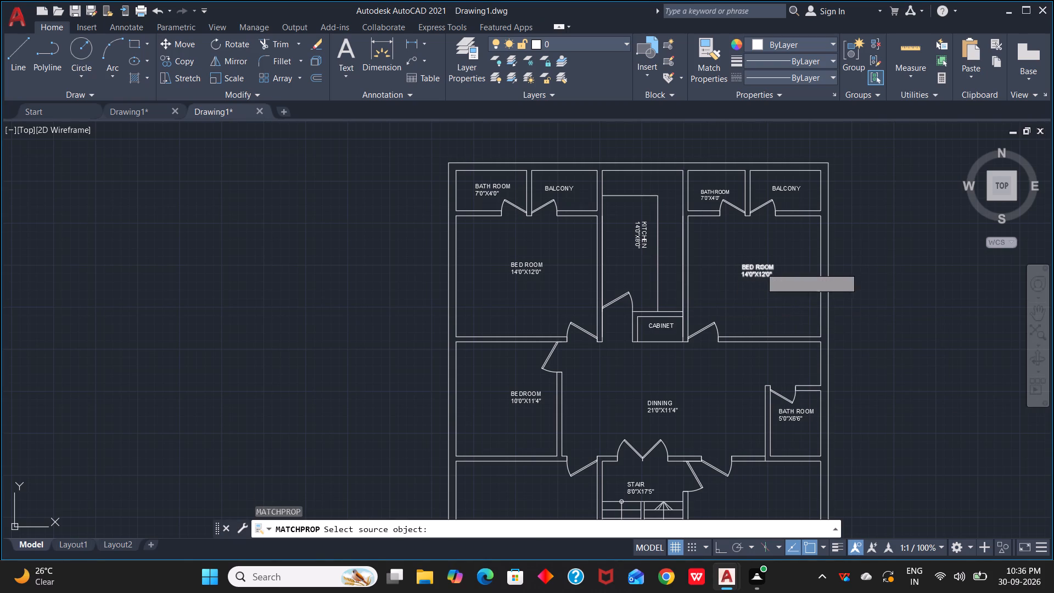
{"action": "left_click", "coordinate": [761, 268]}
{"action": "left_click", "coordinate": [710, 193]}
{"action": "key", "text": "Escape"}
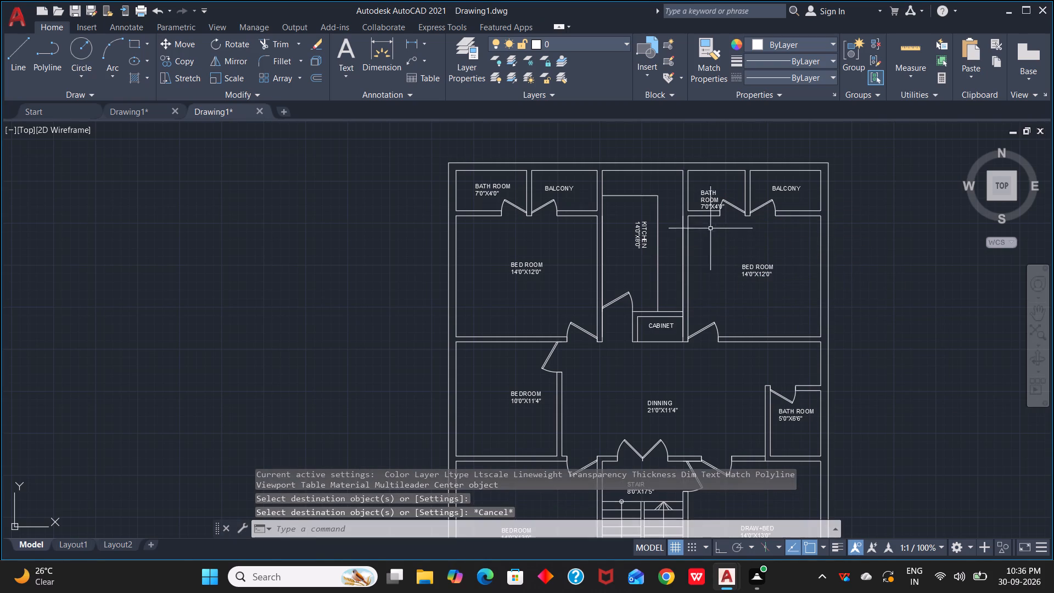
Move the northeast BATH ROOM 7'0"X4'0" label up inside its room and widen its text frame to hold the name on one line.
{"action": "scroll", "coordinate": [715, 222], "scroll_direction": "up", "scroll_amount": 2}
{"action": "middle_click_drag", "start_coordinate": [708, 178], "coordinate": [735, 291]}
{"action": "left_click", "coordinate": [724, 253]}
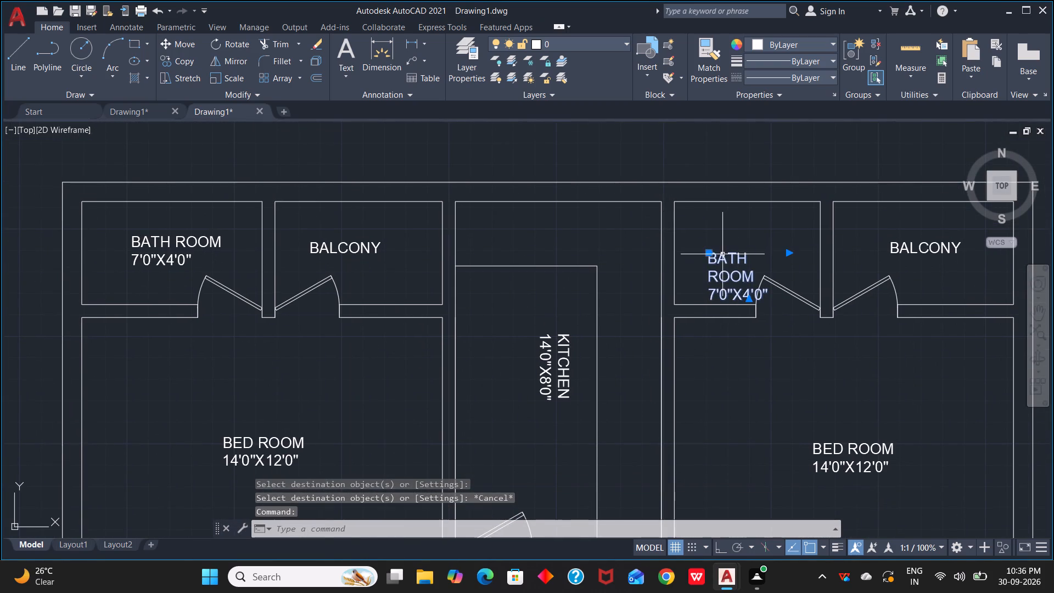
{"action": "left_click_drag", "start_coordinate": [711, 252], "coordinate": [696, 219]}
{"action": "left_click", "coordinate": [696, 219]}
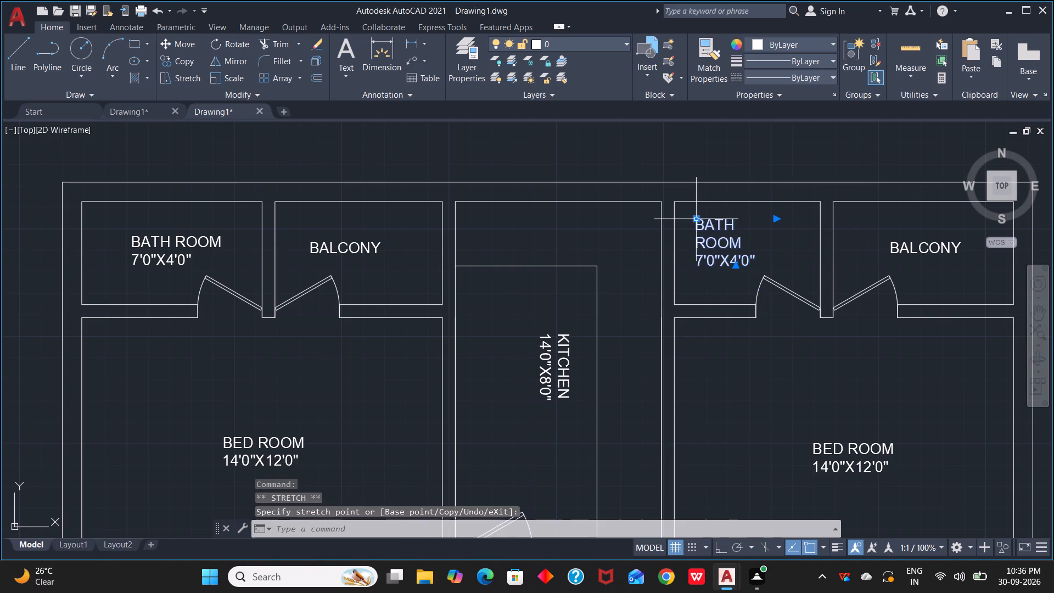
{"action": "left_click_drag", "start_coordinate": [774, 218], "coordinate": [779, 218]}
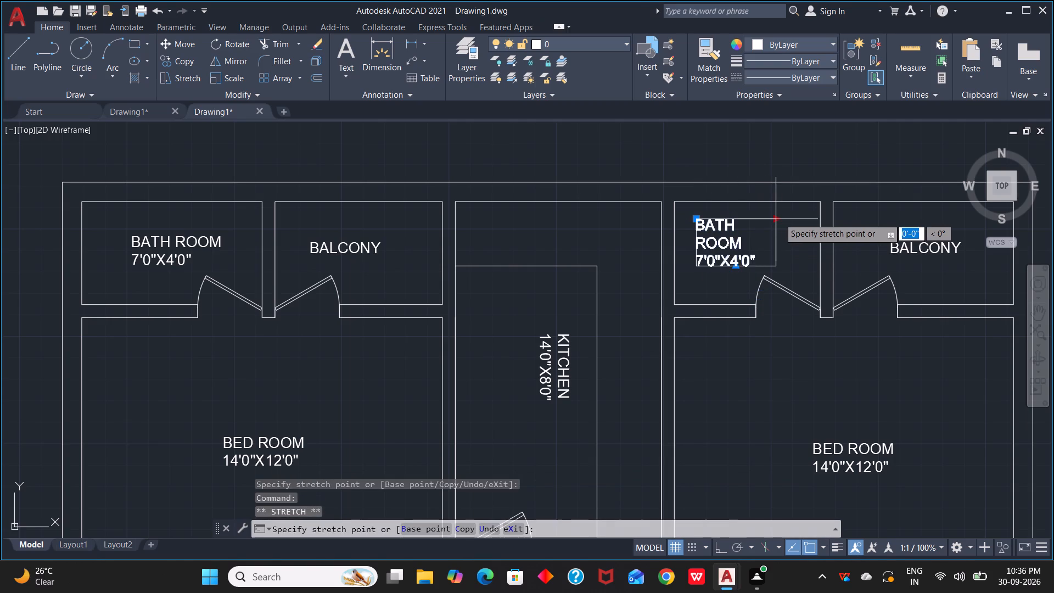
{"action": "left_click_drag", "start_coordinate": [779, 218], "coordinate": [788, 219]}
{"action": "left_click", "coordinate": [788, 219]}
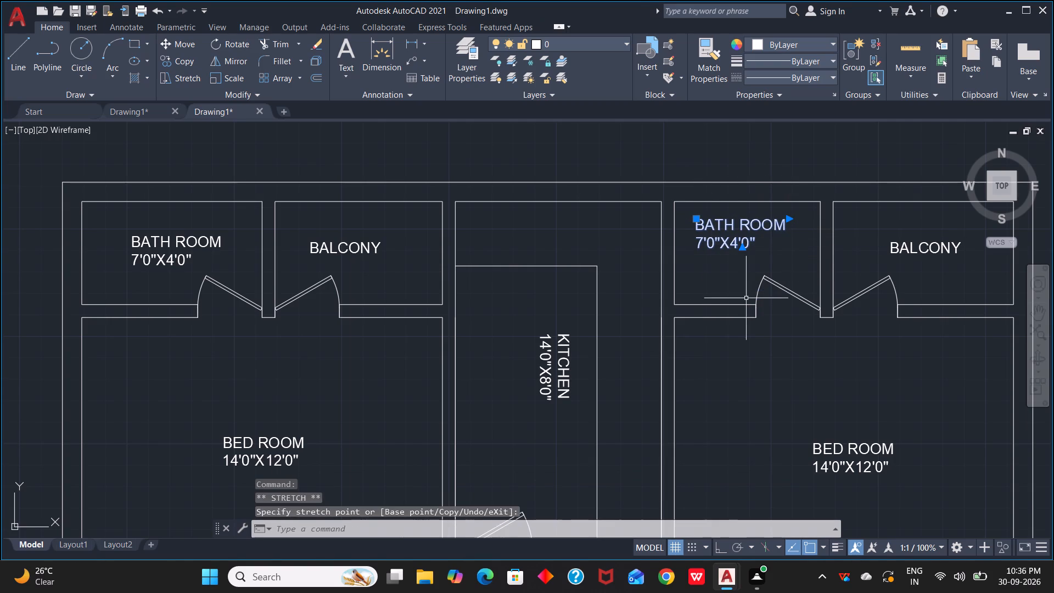
{"action": "key", "text": "Escape"}
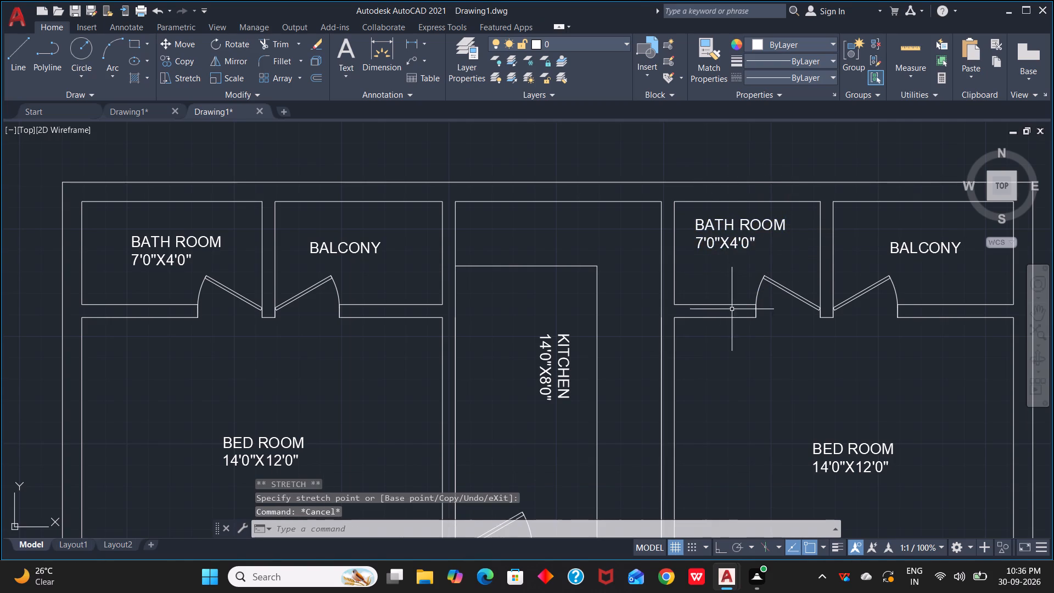
Start a solid Hatch in dark red 153,27,30 and try to fill the outer east wall beside the northeast bedroom.
{"action": "scroll", "coordinate": [733, 314], "scroll_direction": "down", "scroll_amount": 3}
{"action": "middle_click_drag", "start_coordinate": [753, 349], "coordinate": [743, 230]}
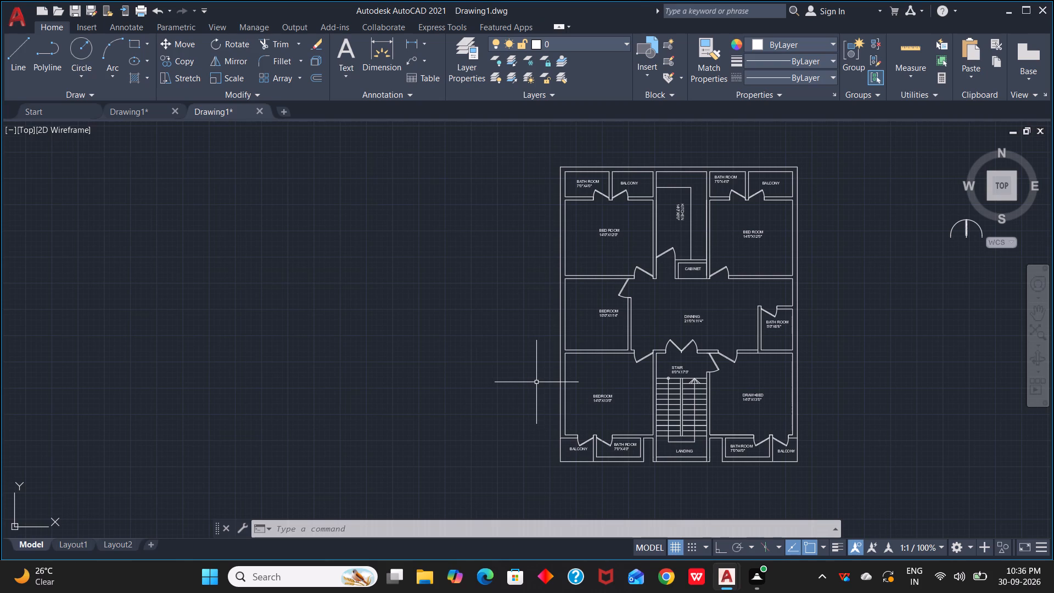
{"action": "key", "text": "h"}
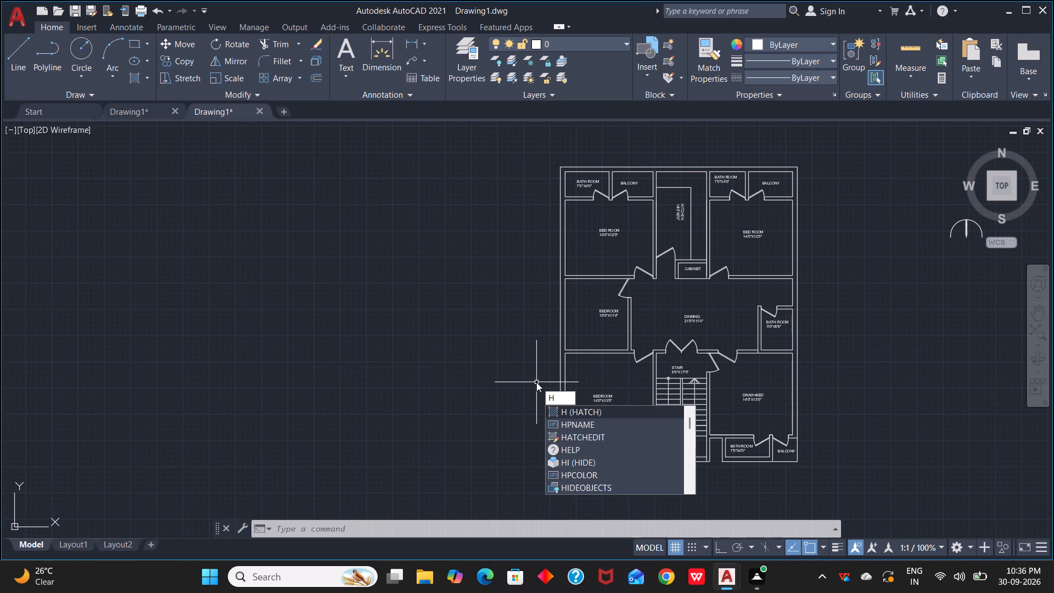
{"action": "key", "text": "space"}
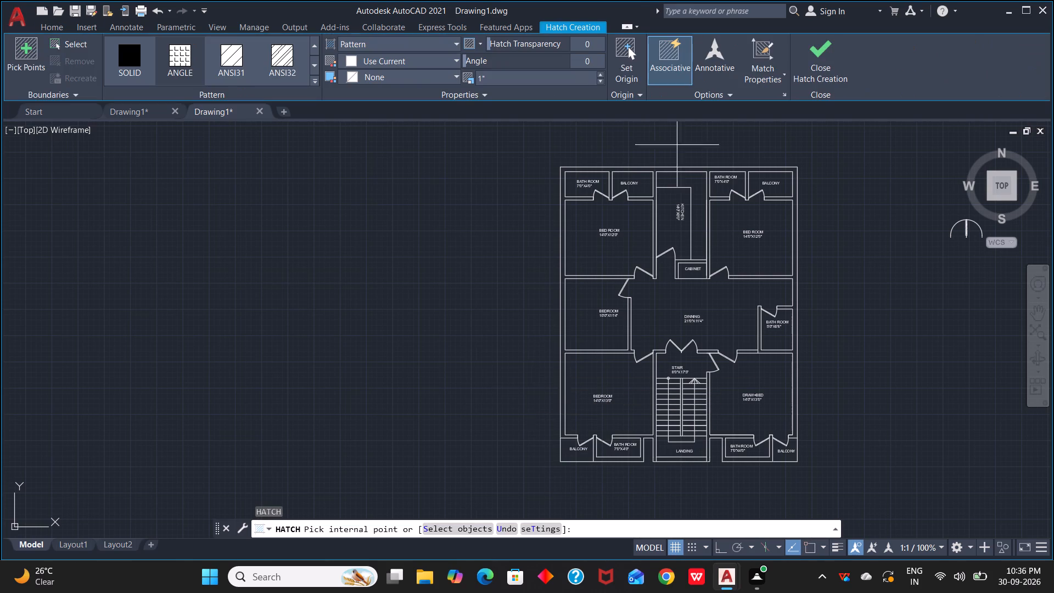
{"action": "left_click", "coordinate": [144, 53]}
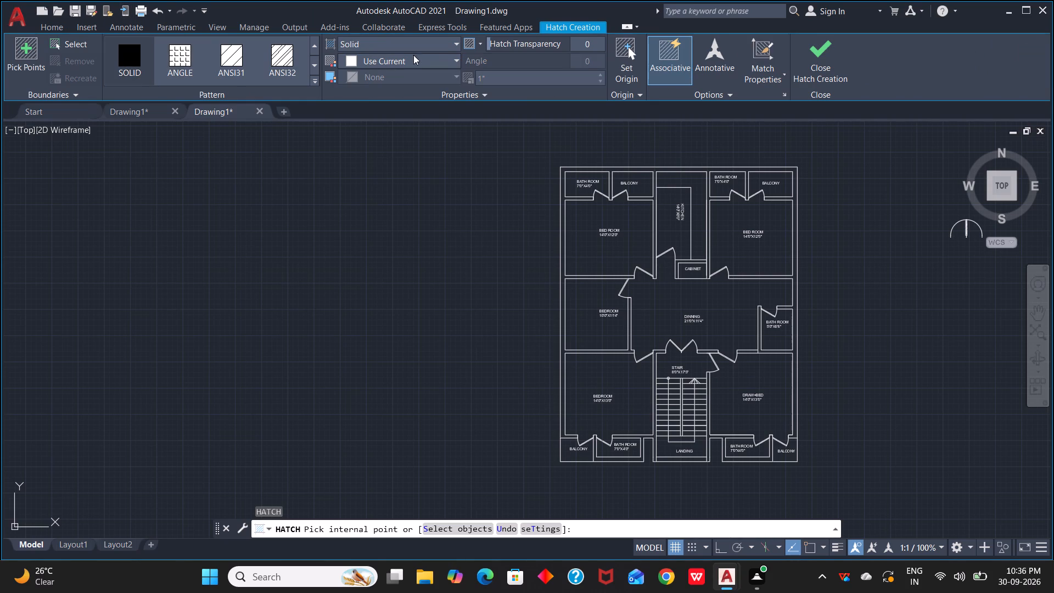
{"action": "left_click", "coordinate": [457, 59]}
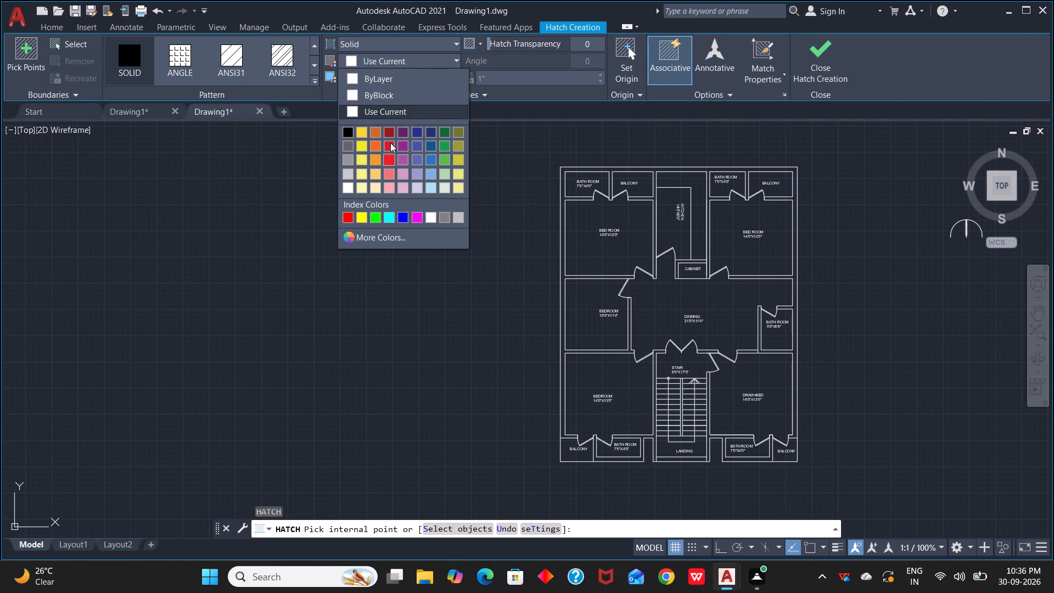
{"action": "left_click", "coordinate": [386, 132]}
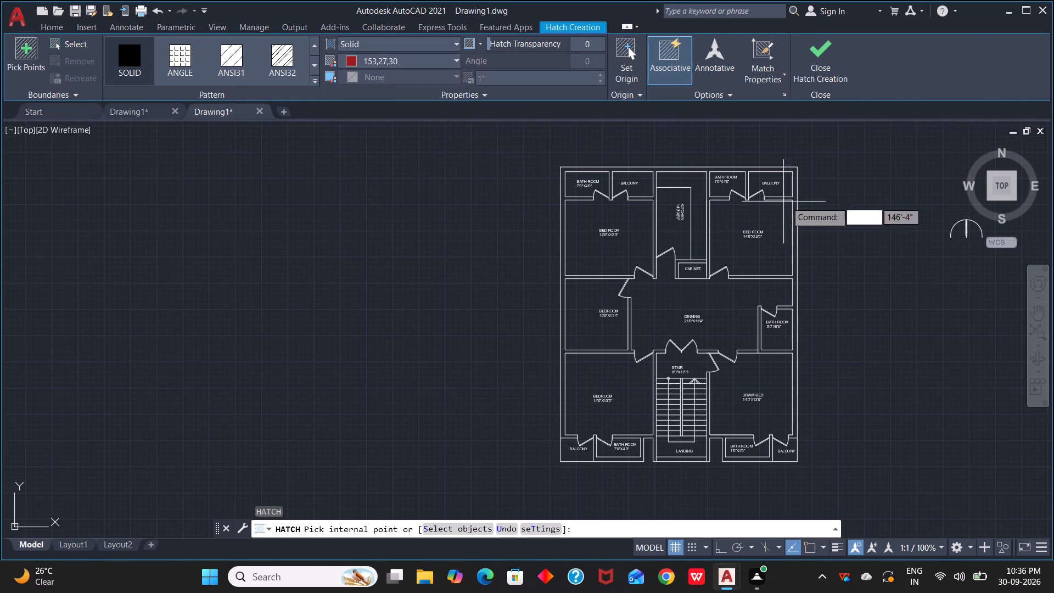
{"action": "scroll", "coordinate": [796, 216], "scroll_direction": "up", "scroll_amount": 3}
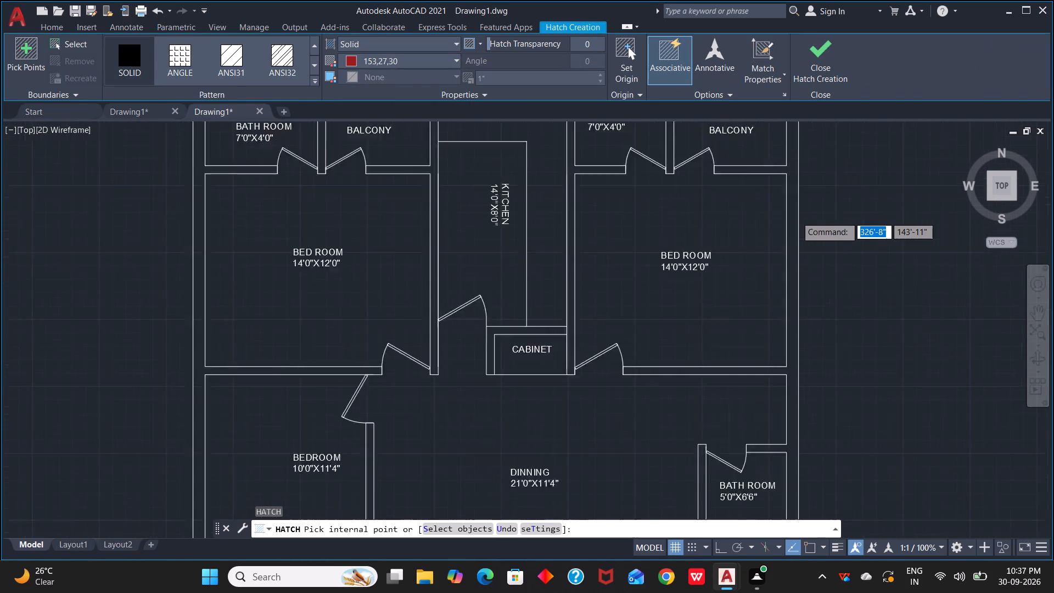
{"action": "left_click", "coordinate": [792, 216]}
{"action": "left_click", "coordinate": [792, 216]}
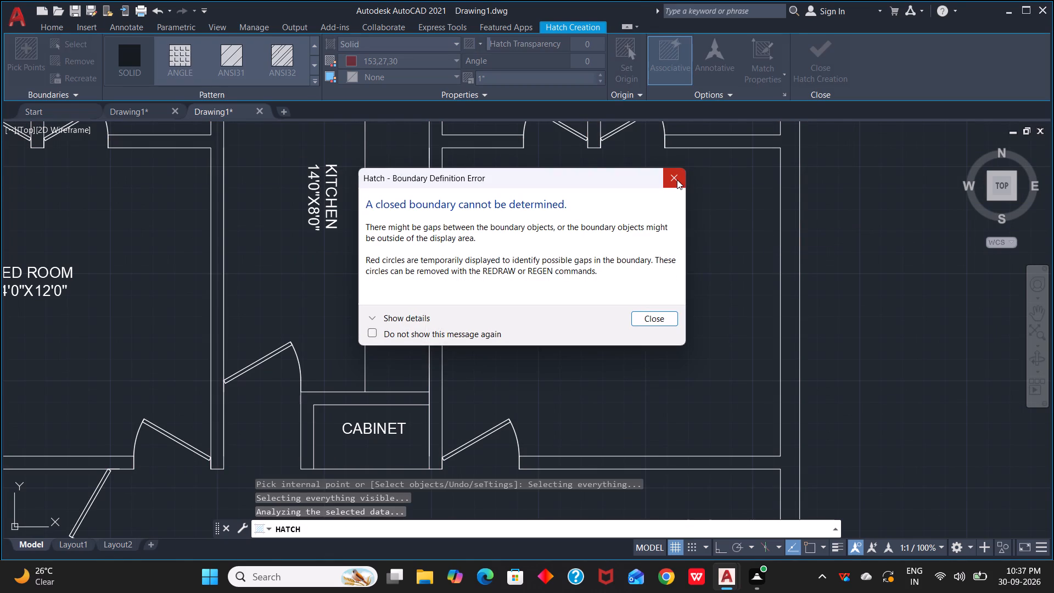
{"action": "left_click", "coordinate": [657, 320]}
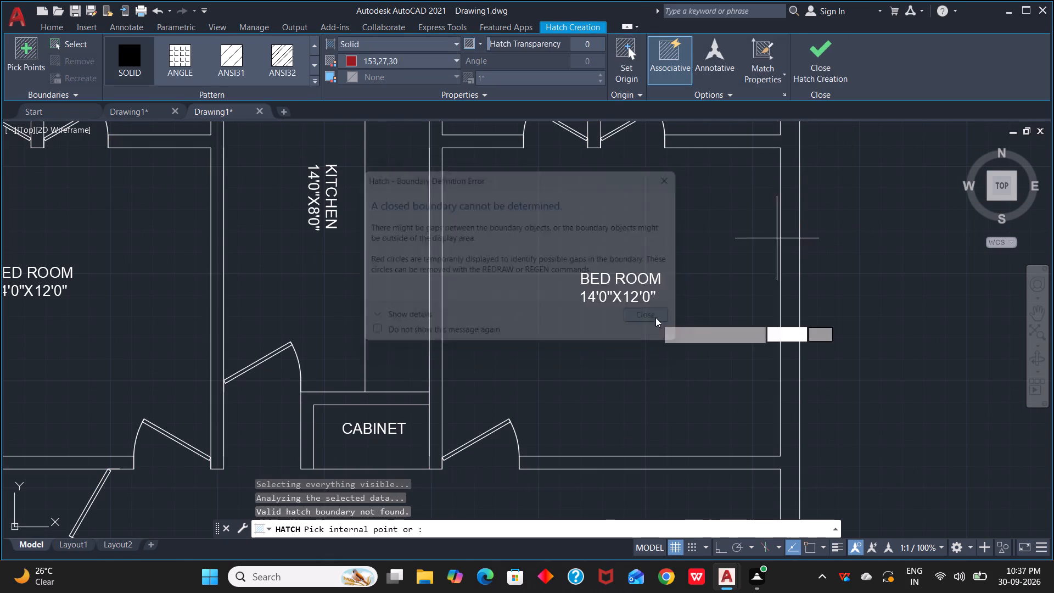
Fill the cabinet's wall and the wall between the kitchen and northeast bedroom, with their connected walls, using the solid red hatch.
{"action": "scroll", "coordinate": [703, 240], "scroll_direction": "down", "scroll_amount": 1}
{"action": "middle_click_drag", "start_coordinate": [707, 249], "coordinate": [707, 184]}
{"action": "scroll", "coordinate": [707, 249], "scroll_direction": "down", "scroll_amount": 1}
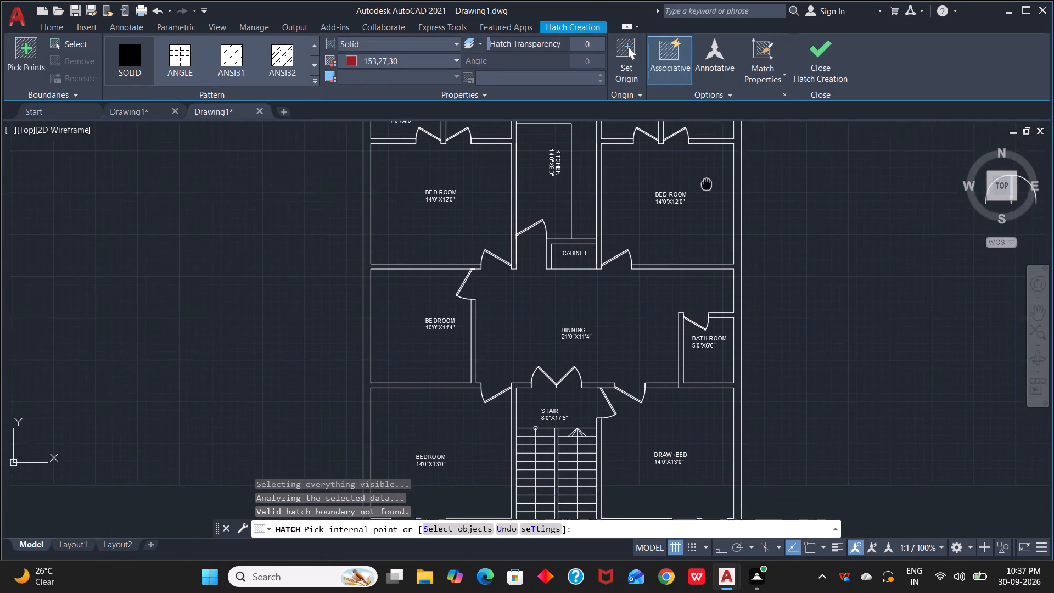
{"action": "middle_click_drag", "start_coordinate": [707, 184], "coordinate": [722, 153]}
{"action": "scroll", "coordinate": [652, 234], "scroll_direction": "up", "scroll_amount": 5}
{"action": "scroll", "coordinate": [652, 234], "scroll_direction": "down", "scroll_amount": 3}
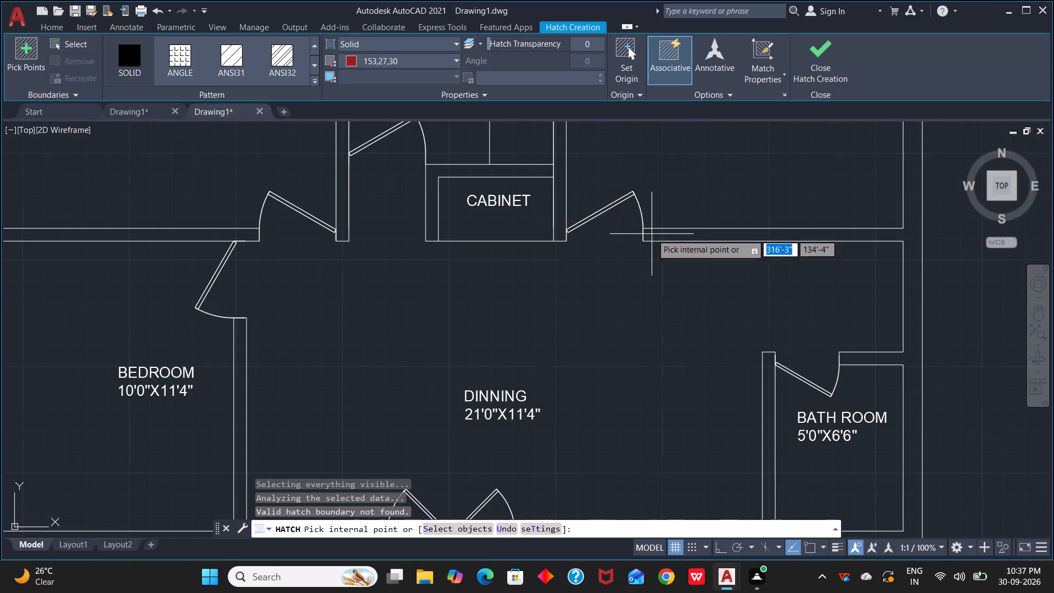
{"action": "left_click", "coordinate": [435, 190]}
{"action": "left_click", "coordinate": [559, 202]}
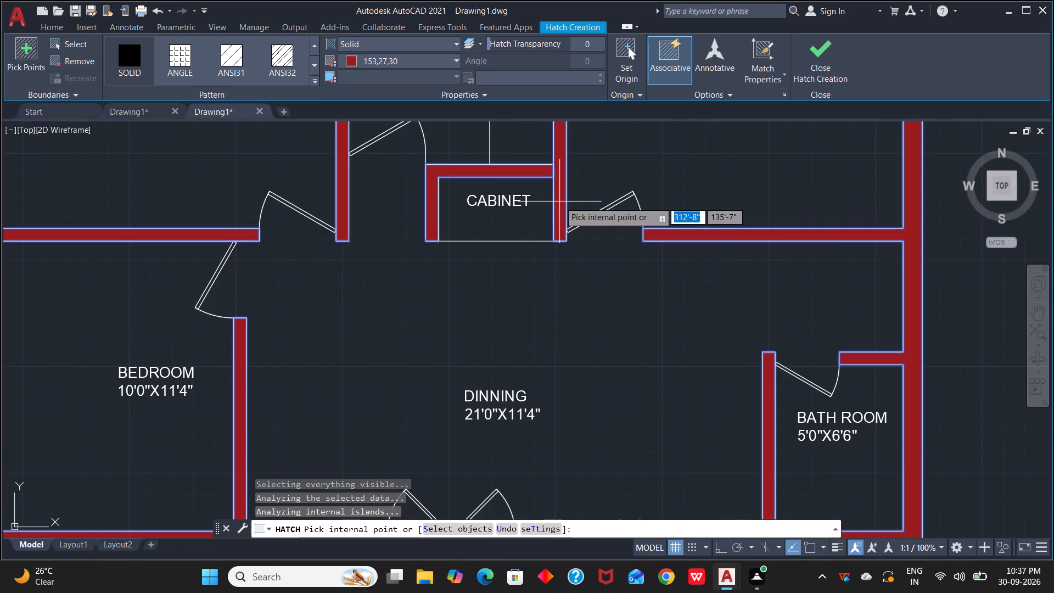
Fill the walls around the southwest and southeast bathrooms and along both sides of the stair with the solid red hatch.
{"action": "scroll", "coordinate": [600, 308], "scroll_direction": "down", "scroll_amount": 4}
{"action": "middle_click_drag", "start_coordinate": [613, 264], "coordinate": [626, 244]}
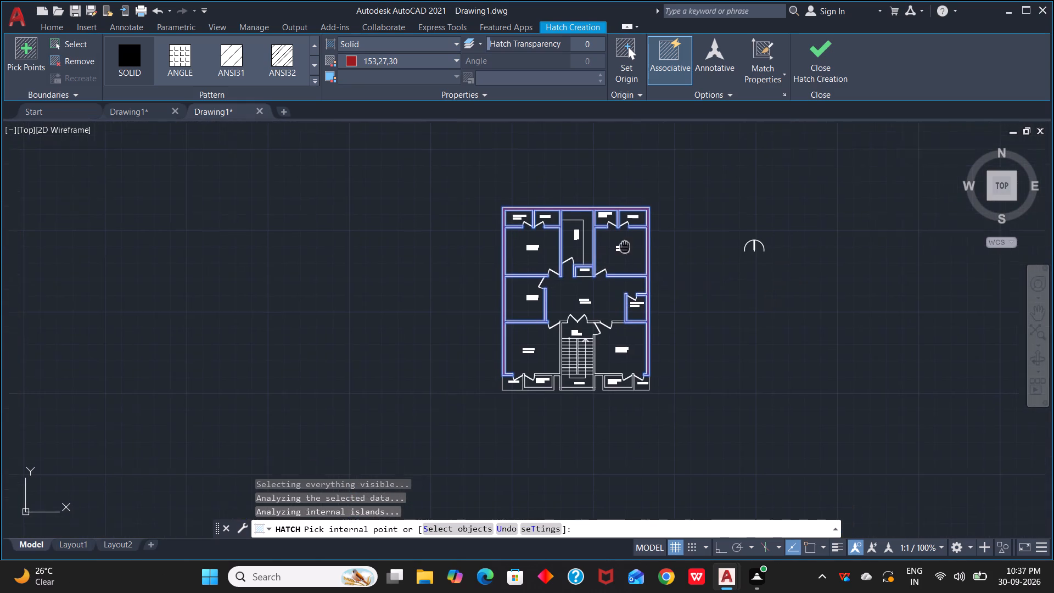
{"action": "middle_click_drag", "start_coordinate": [626, 244], "coordinate": [720, 116]}
{"action": "scroll", "coordinate": [697, 202], "scroll_direction": "up", "scroll_amount": 2}
{"action": "middle_click_drag", "start_coordinate": [692, 226], "coordinate": [748, 137]}
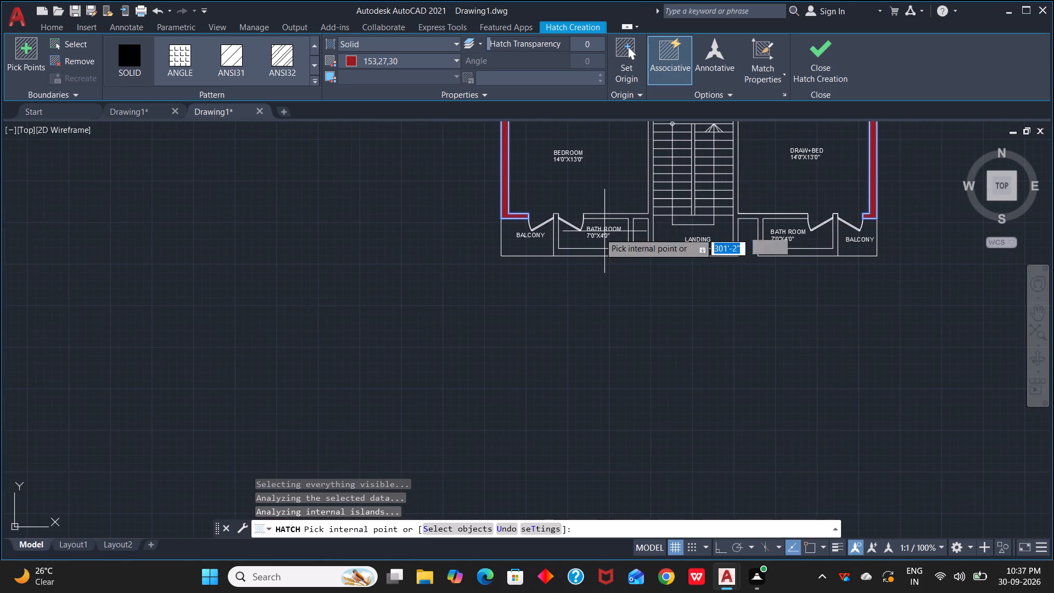
{"action": "scroll", "coordinate": [571, 231], "scroll_direction": "up", "scroll_amount": 1}
{"action": "left_click", "coordinate": [549, 223]}
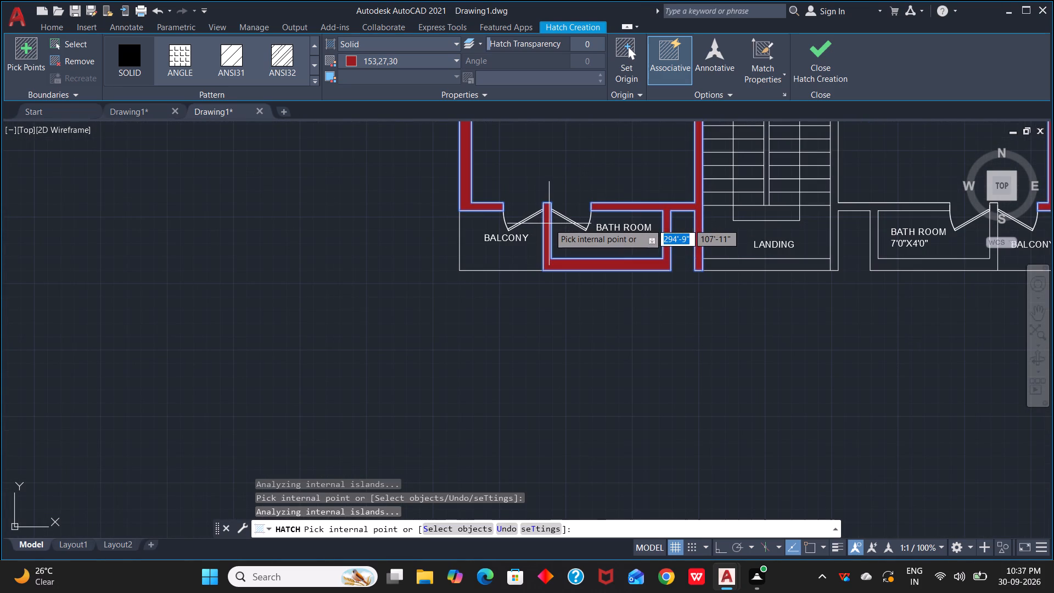
{"action": "middle_click_drag", "start_coordinate": [840, 288], "coordinate": [743, 334]}
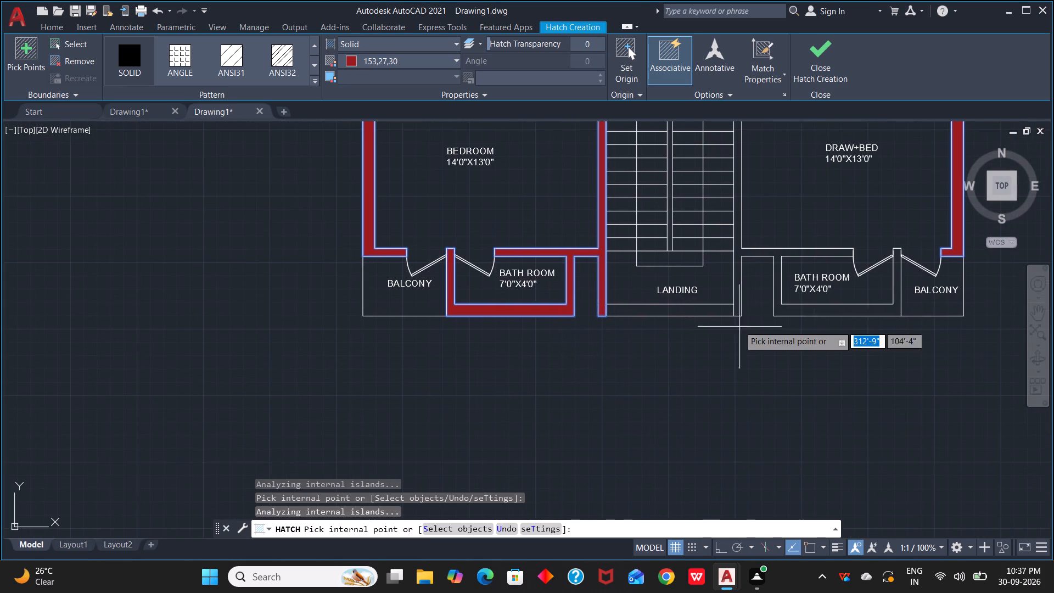
{"action": "left_click", "coordinate": [738, 296]}
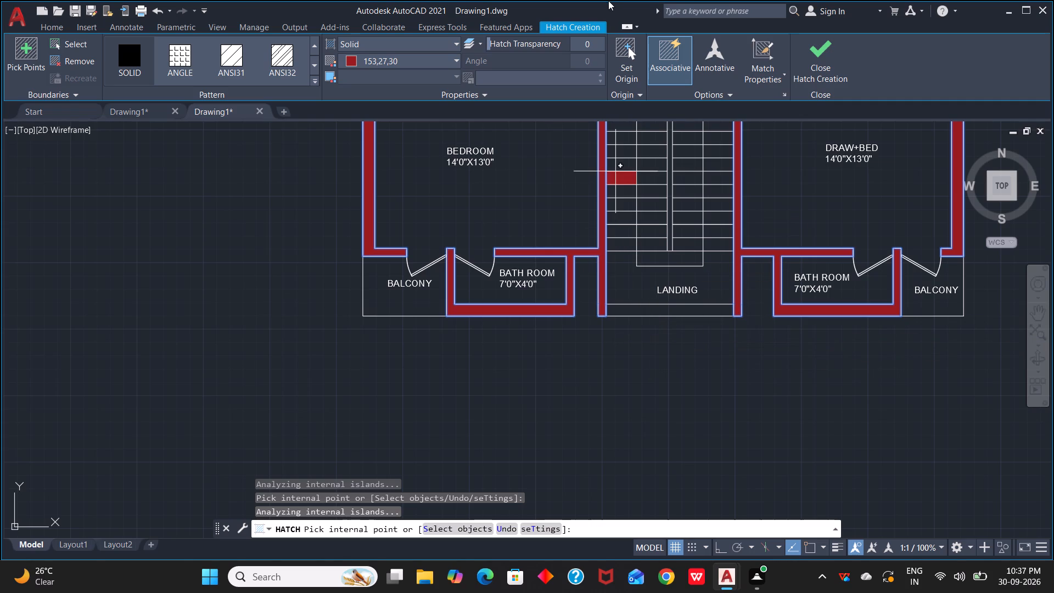
Fill the south wall strip below the LANDING with the solid red hatch and end the Hatch command.
{"action": "scroll", "coordinate": [677, 247], "scroll_direction": "up", "scroll_amount": 3}
{"action": "scroll", "coordinate": [664, 288], "scroll_direction": "down", "scroll_amount": 3}
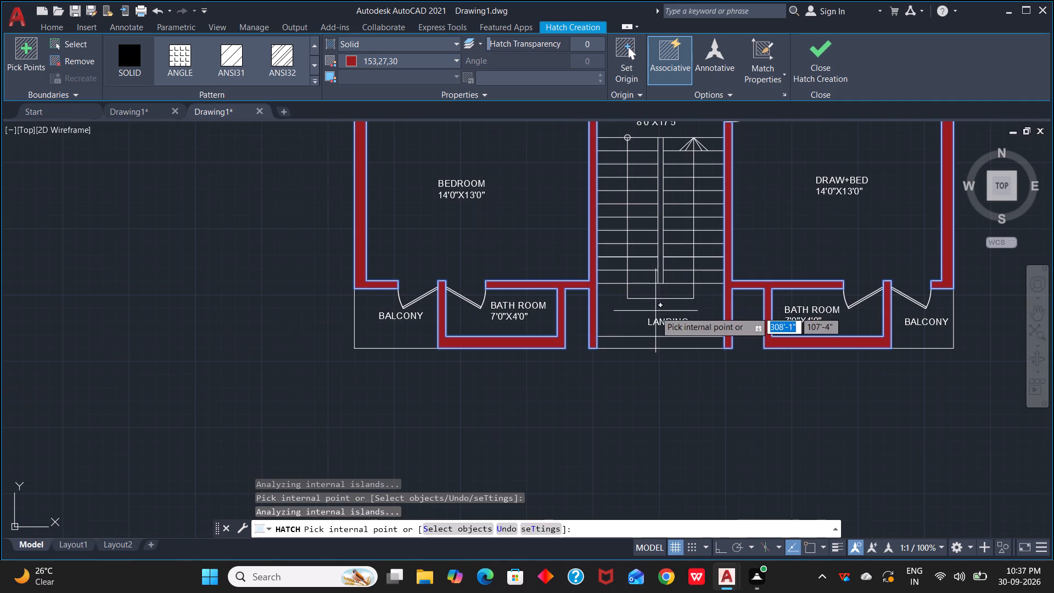
{"action": "left_click", "coordinate": [648, 347]}
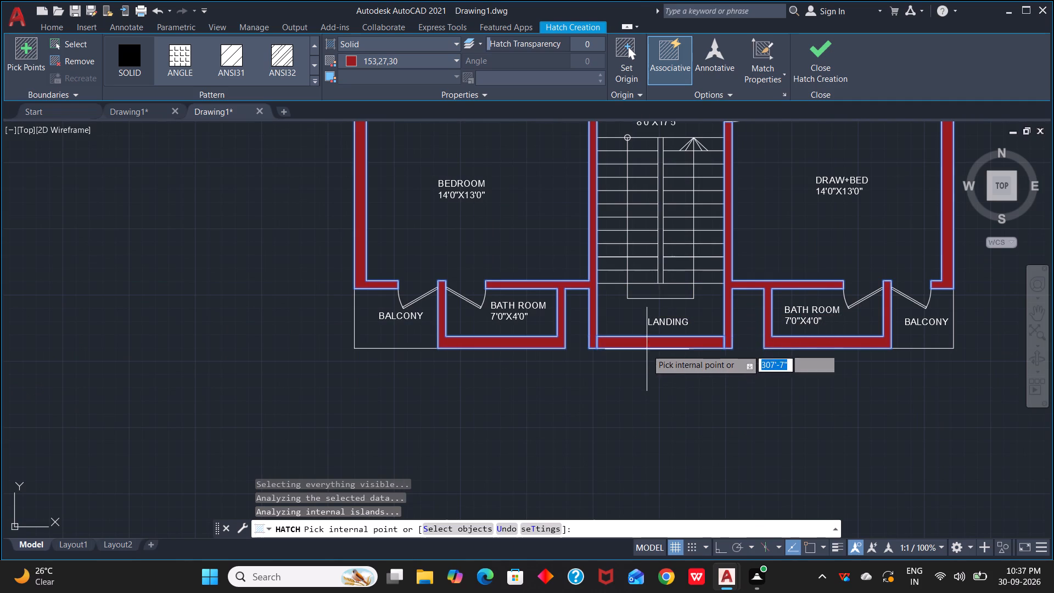
{"action": "scroll", "coordinate": [624, 356], "scroll_direction": "up", "scroll_amount": 3}
{"action": "key", "text": "Escape"}
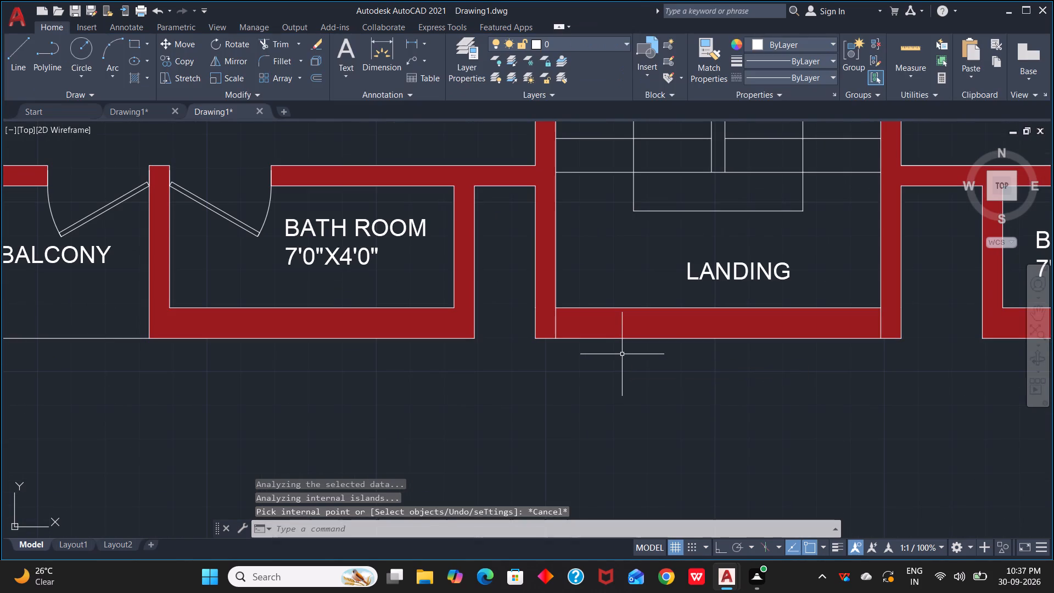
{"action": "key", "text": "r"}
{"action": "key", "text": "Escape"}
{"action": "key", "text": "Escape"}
Trim the short wall lines crossing both ends of the landing's south wall, where it meets the stair side walls.
{"action": "key", "text": "t"}
{"action": "key", "text": "r"}
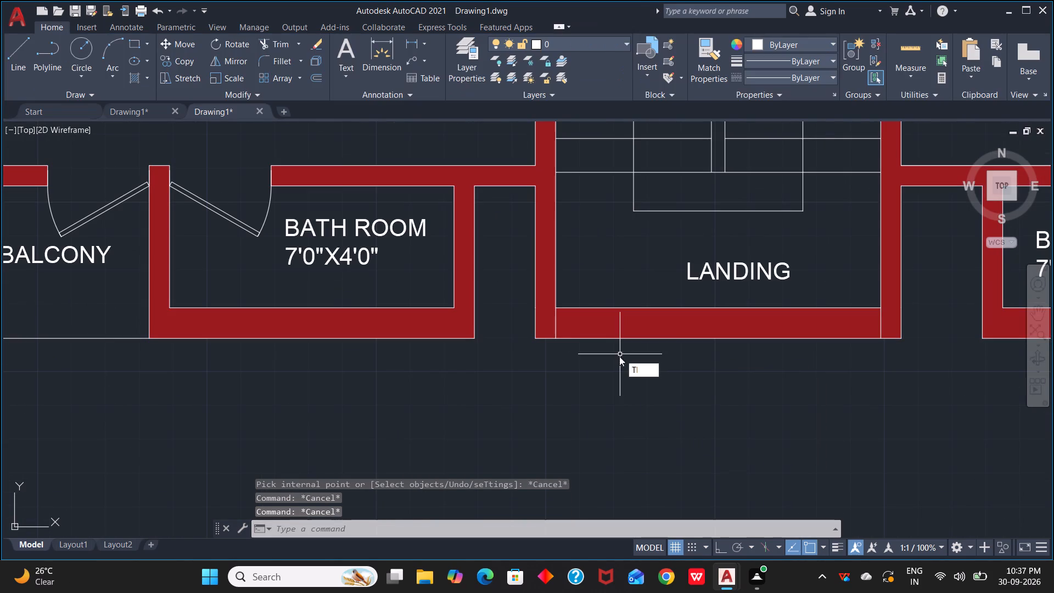
{"action": "key", "text": "space"}
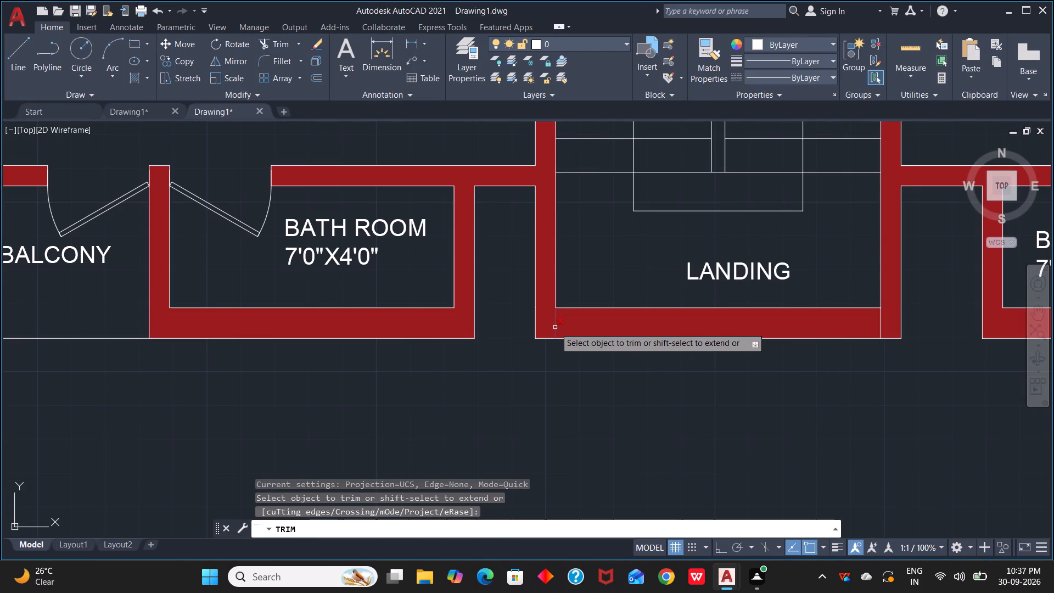
{"action": "left_click", "coordinate": [555, 327]}
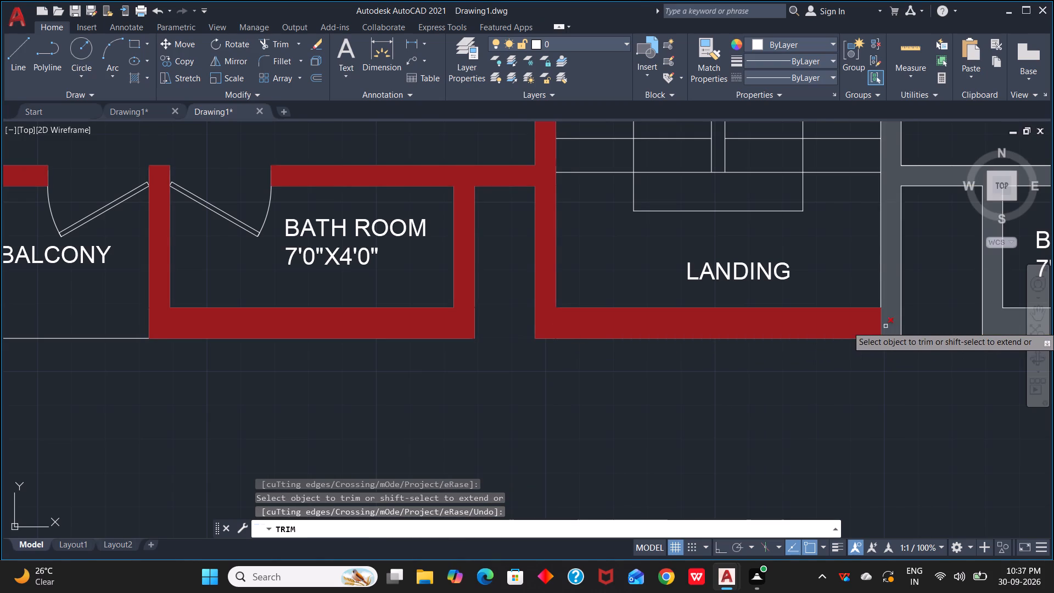
{"action": "left_click", "coordinate": [881, 323]}
{"action": "scroll", "coordinate": [795, 428], "scroll_direction": "down", "scroll_amount": 2}
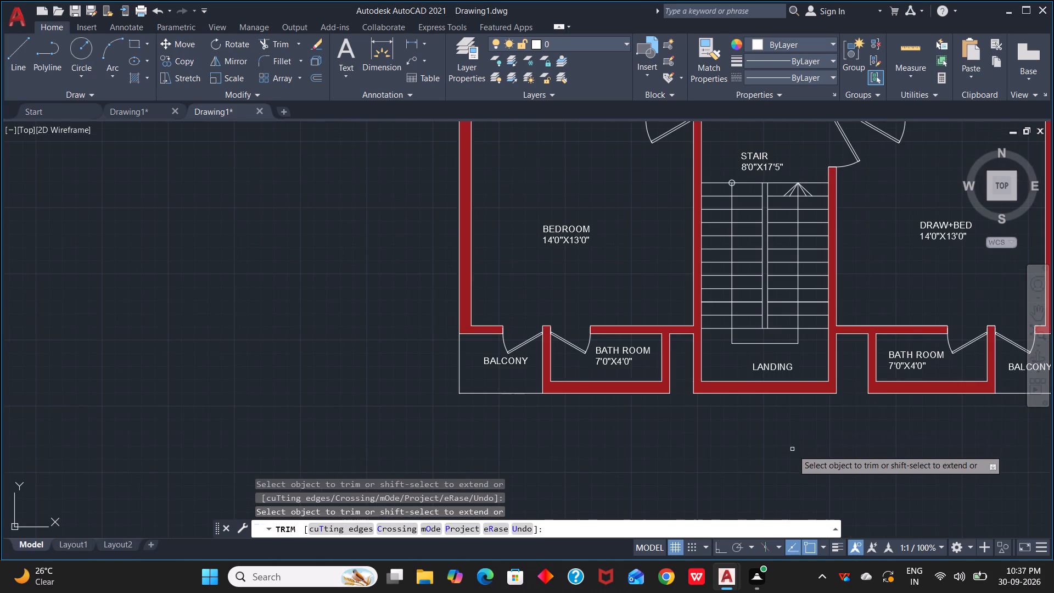
{"action": "scroll", "coordinate": [840, 463], "scroll_direction": "down", "scroll_amount": 1}
{"action": "middle_click_drag", "start_coordinate": [878, 463], "coordinate": [805, 461]}
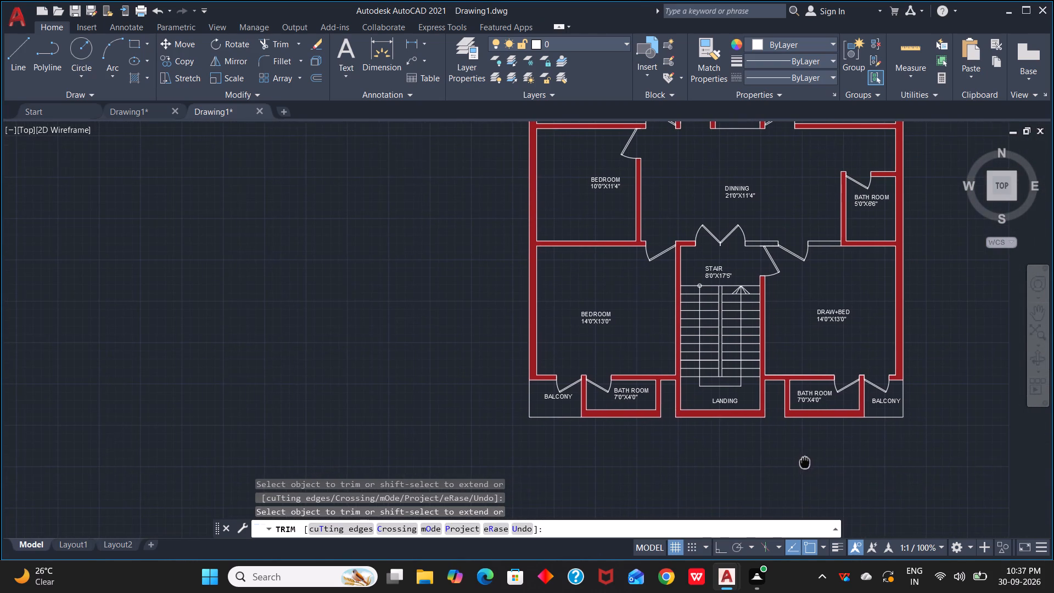
{"action": "middle_click_drag", "start_coordinate": [805, 461], "coordinate": [806, 461]}
{"action": "key", "text": "Escape"}
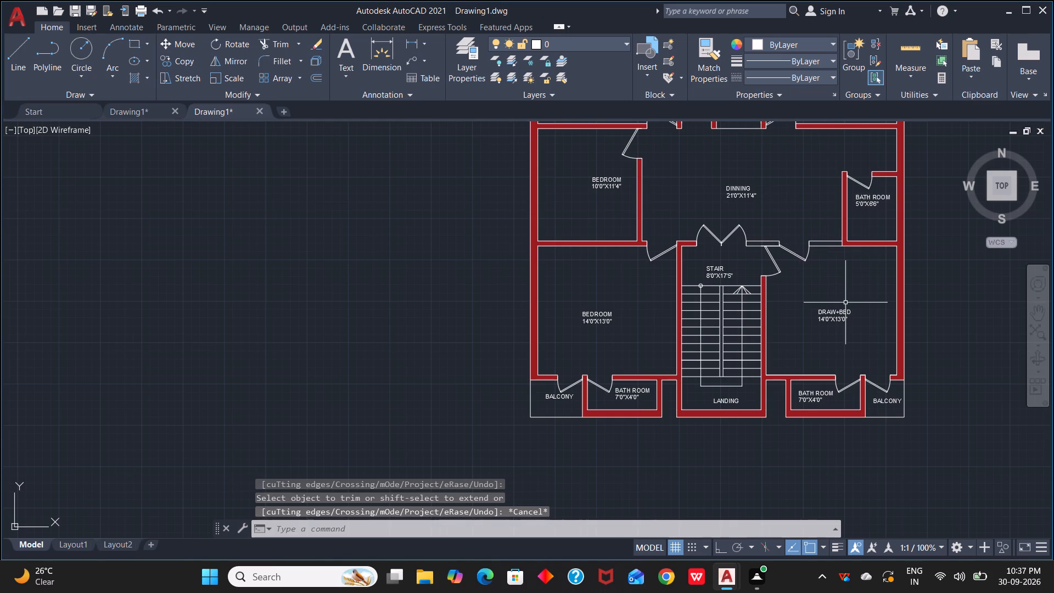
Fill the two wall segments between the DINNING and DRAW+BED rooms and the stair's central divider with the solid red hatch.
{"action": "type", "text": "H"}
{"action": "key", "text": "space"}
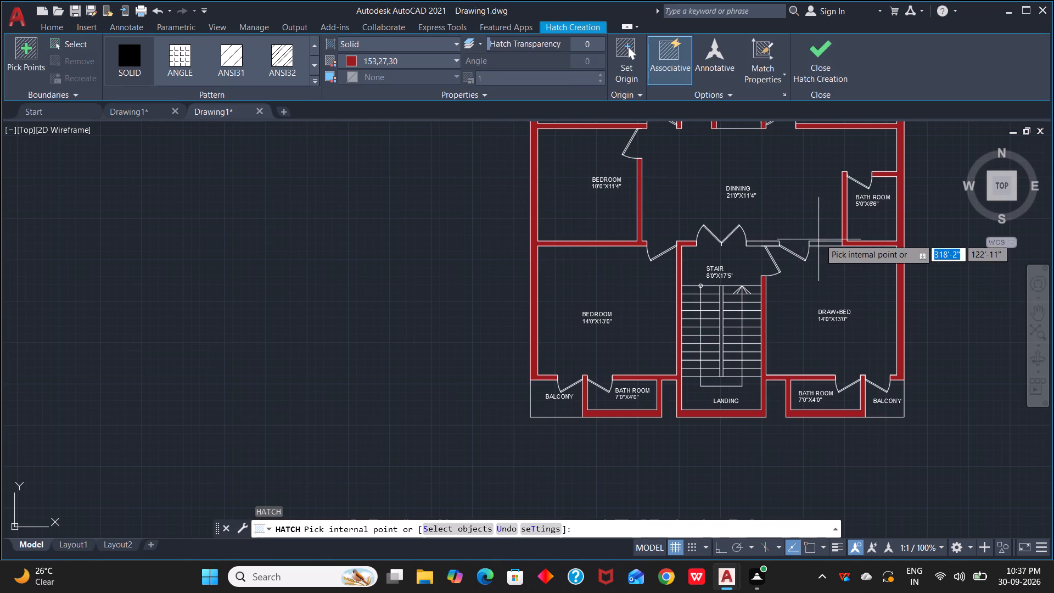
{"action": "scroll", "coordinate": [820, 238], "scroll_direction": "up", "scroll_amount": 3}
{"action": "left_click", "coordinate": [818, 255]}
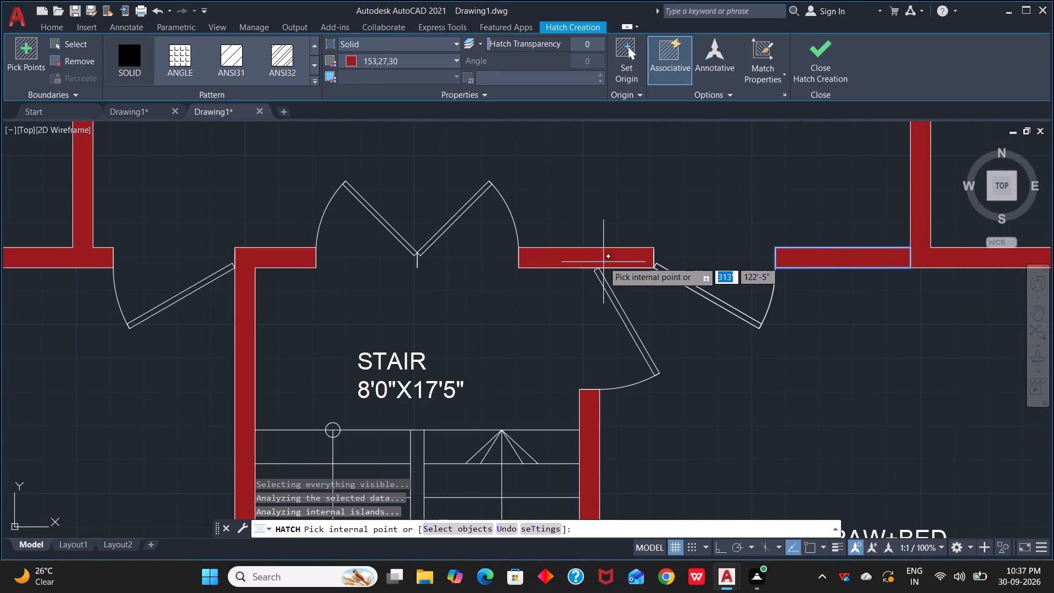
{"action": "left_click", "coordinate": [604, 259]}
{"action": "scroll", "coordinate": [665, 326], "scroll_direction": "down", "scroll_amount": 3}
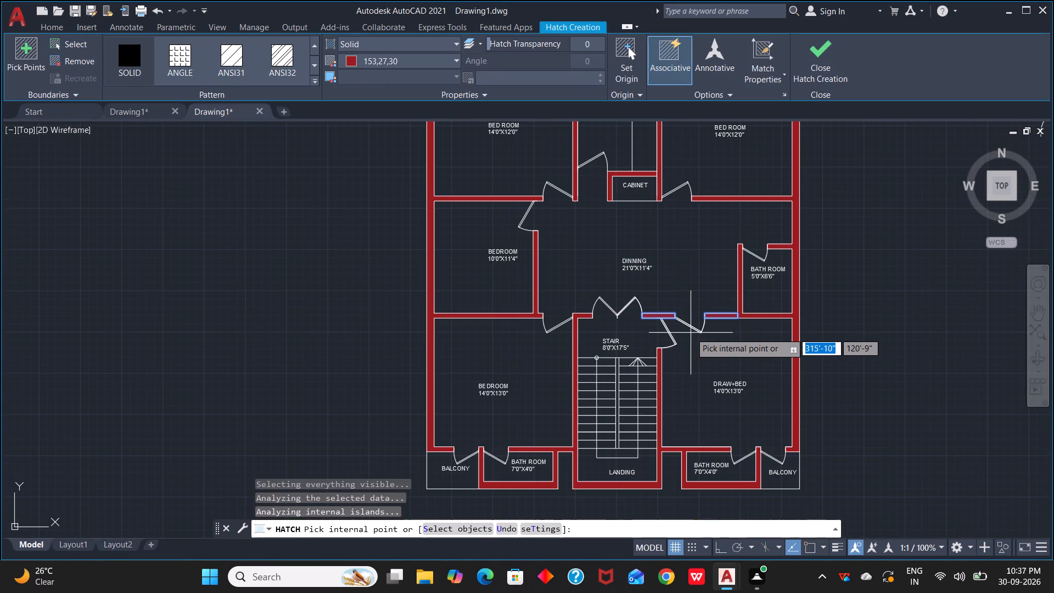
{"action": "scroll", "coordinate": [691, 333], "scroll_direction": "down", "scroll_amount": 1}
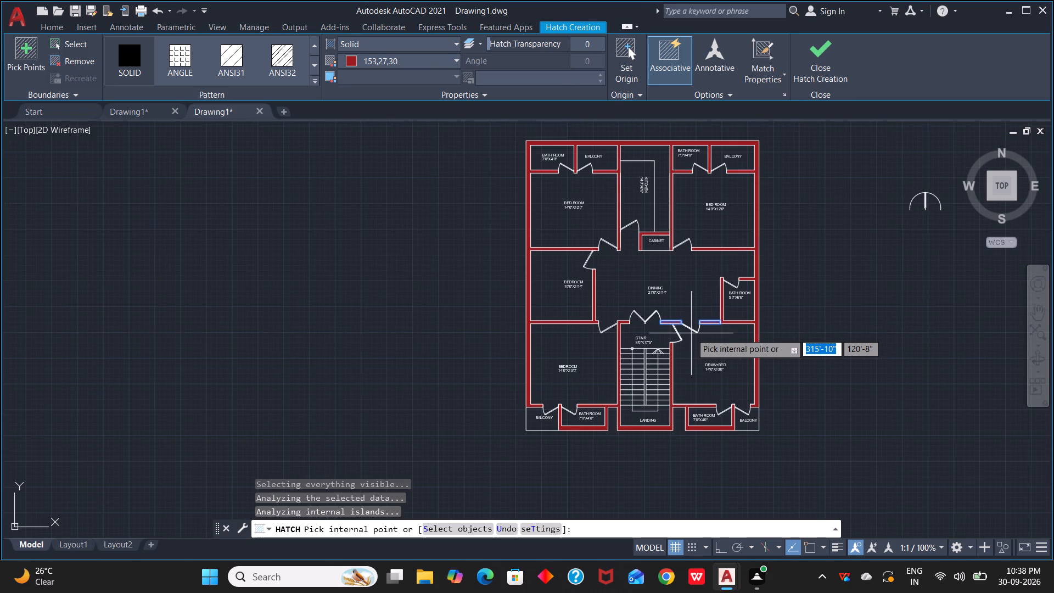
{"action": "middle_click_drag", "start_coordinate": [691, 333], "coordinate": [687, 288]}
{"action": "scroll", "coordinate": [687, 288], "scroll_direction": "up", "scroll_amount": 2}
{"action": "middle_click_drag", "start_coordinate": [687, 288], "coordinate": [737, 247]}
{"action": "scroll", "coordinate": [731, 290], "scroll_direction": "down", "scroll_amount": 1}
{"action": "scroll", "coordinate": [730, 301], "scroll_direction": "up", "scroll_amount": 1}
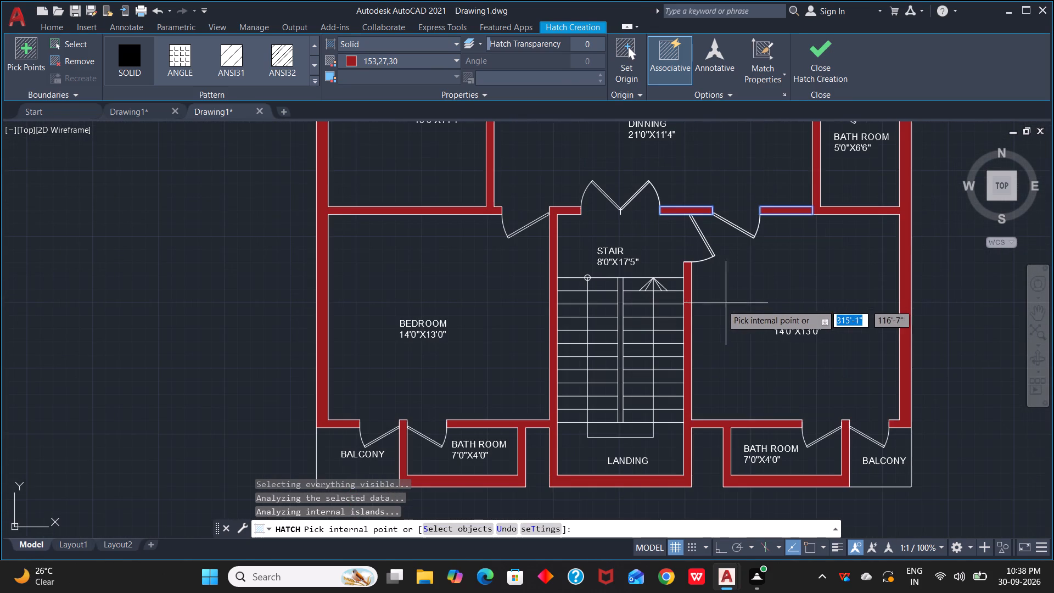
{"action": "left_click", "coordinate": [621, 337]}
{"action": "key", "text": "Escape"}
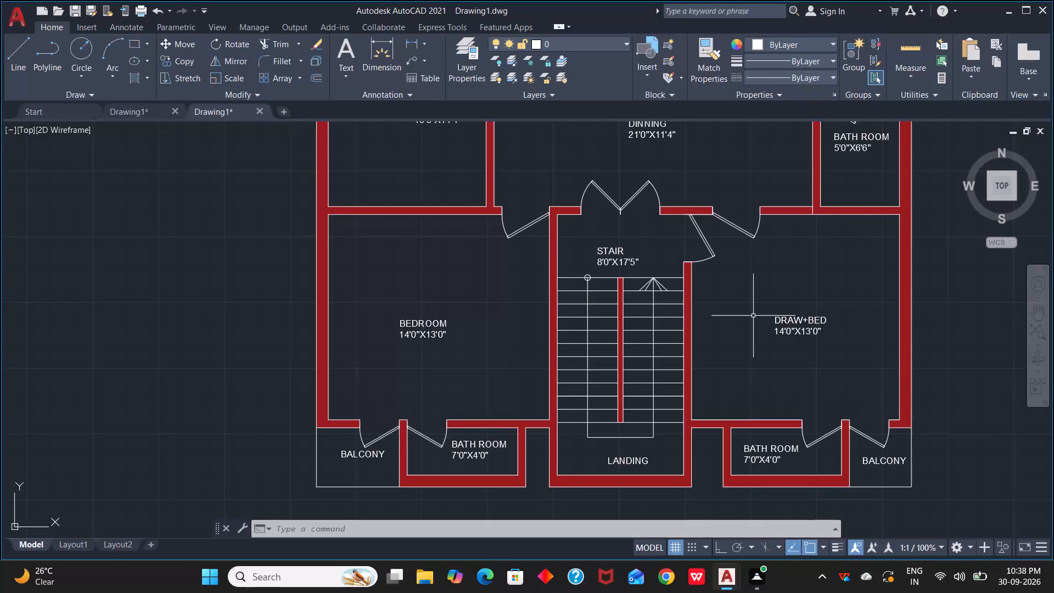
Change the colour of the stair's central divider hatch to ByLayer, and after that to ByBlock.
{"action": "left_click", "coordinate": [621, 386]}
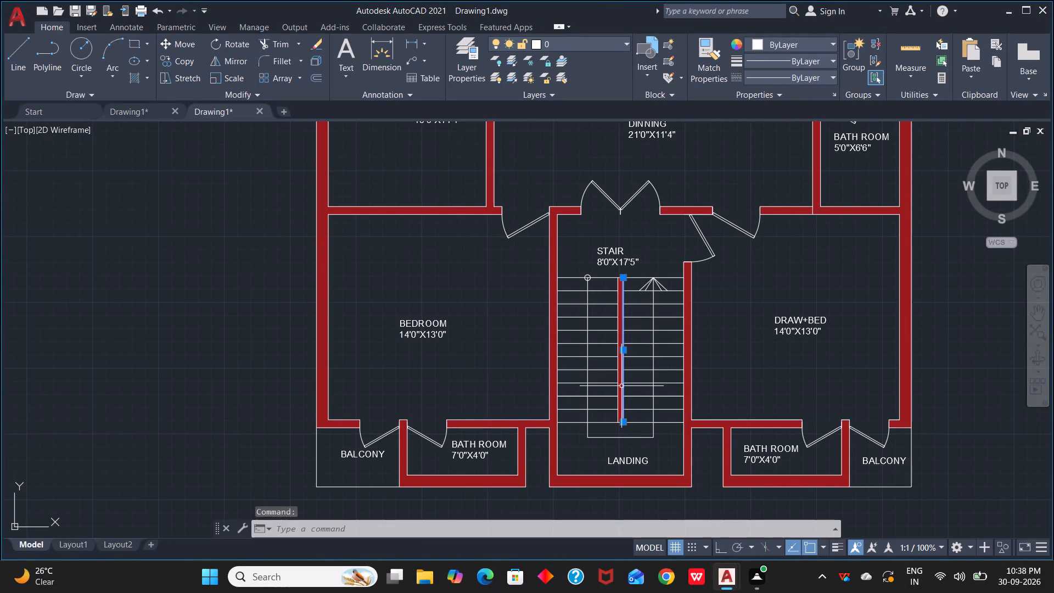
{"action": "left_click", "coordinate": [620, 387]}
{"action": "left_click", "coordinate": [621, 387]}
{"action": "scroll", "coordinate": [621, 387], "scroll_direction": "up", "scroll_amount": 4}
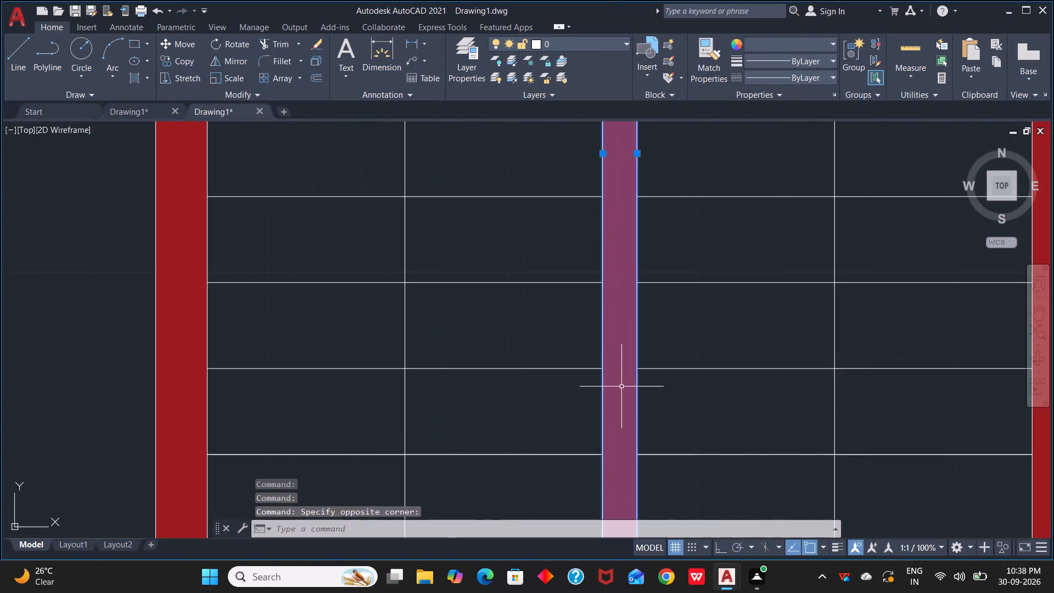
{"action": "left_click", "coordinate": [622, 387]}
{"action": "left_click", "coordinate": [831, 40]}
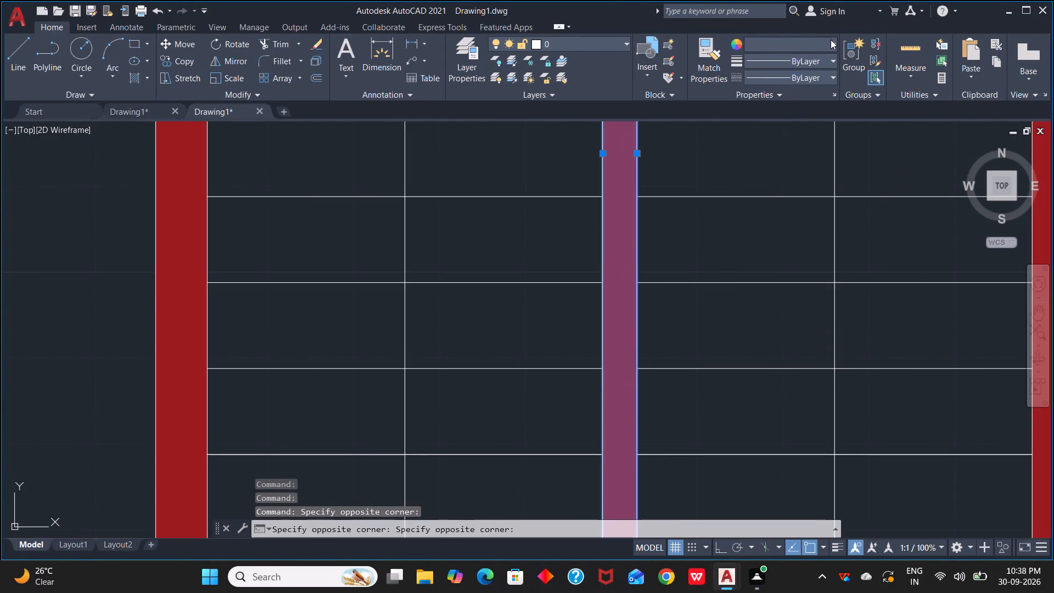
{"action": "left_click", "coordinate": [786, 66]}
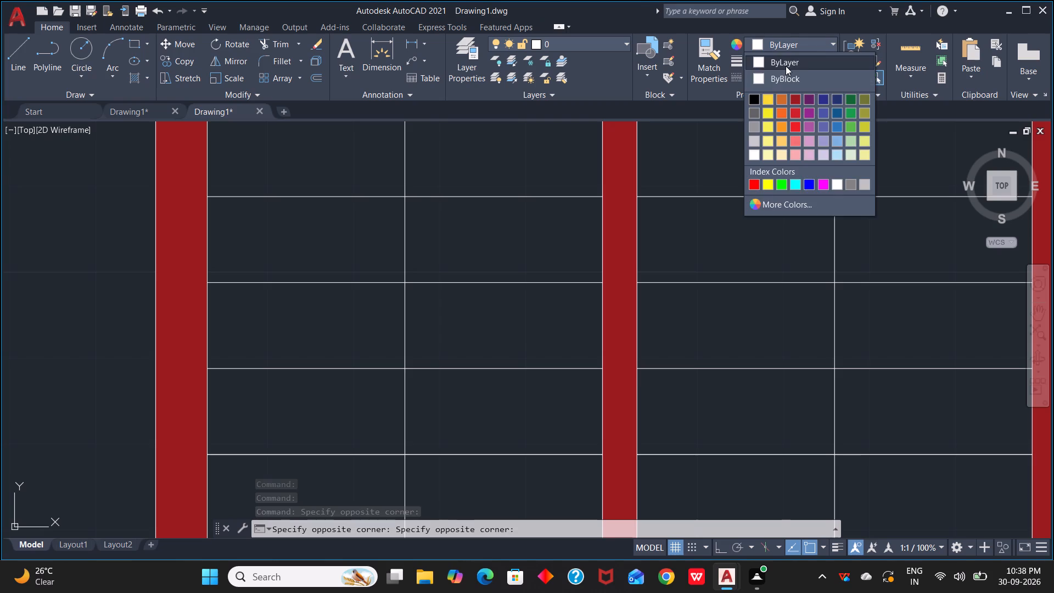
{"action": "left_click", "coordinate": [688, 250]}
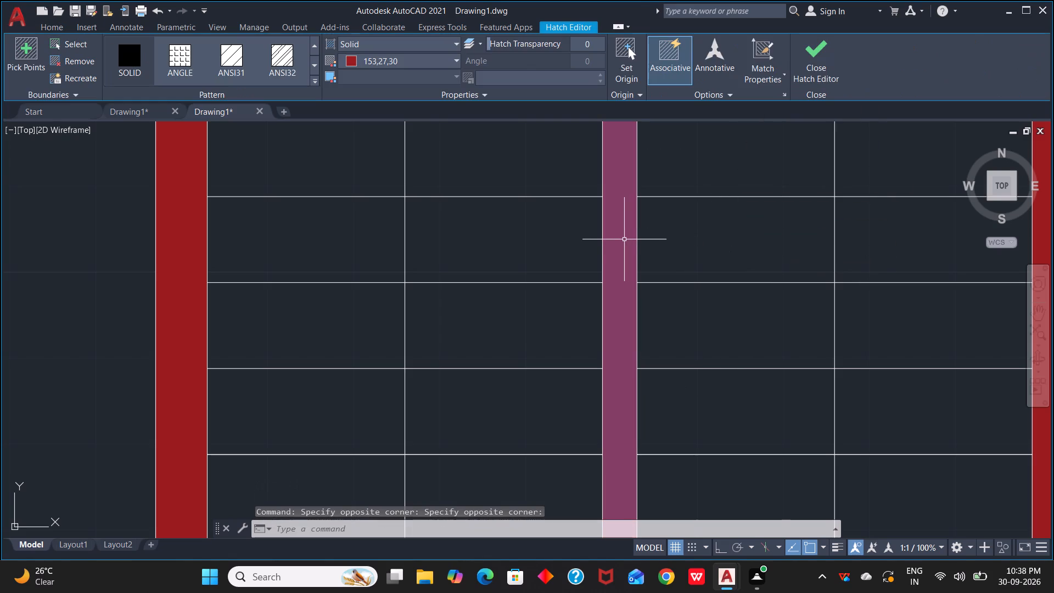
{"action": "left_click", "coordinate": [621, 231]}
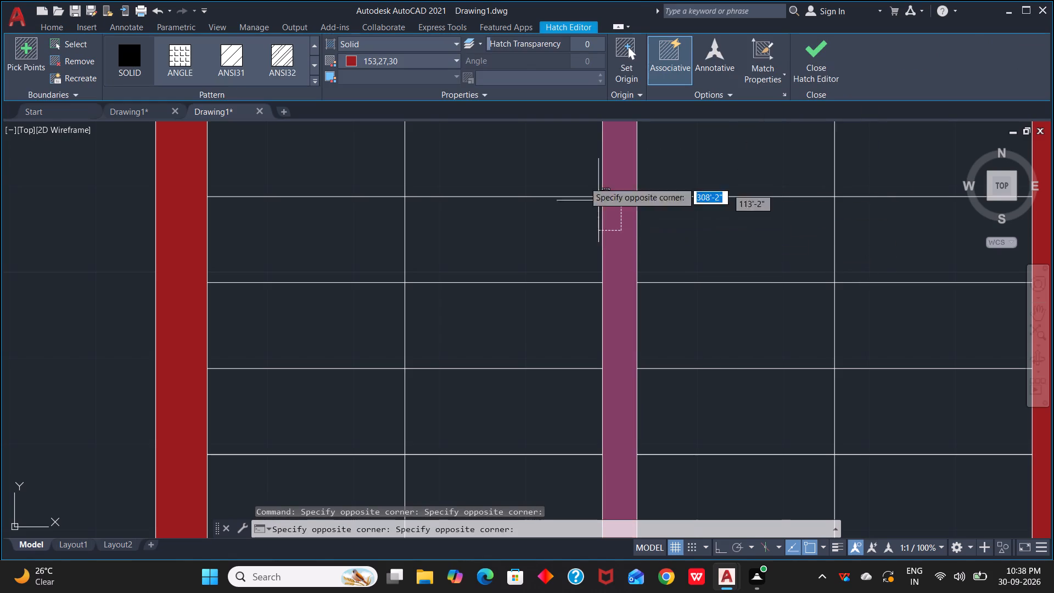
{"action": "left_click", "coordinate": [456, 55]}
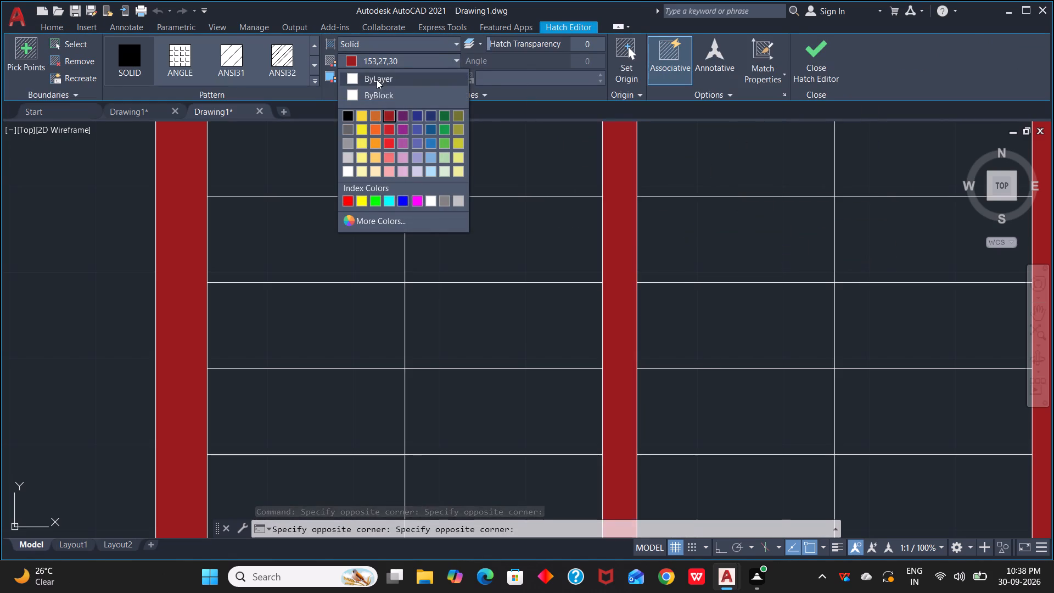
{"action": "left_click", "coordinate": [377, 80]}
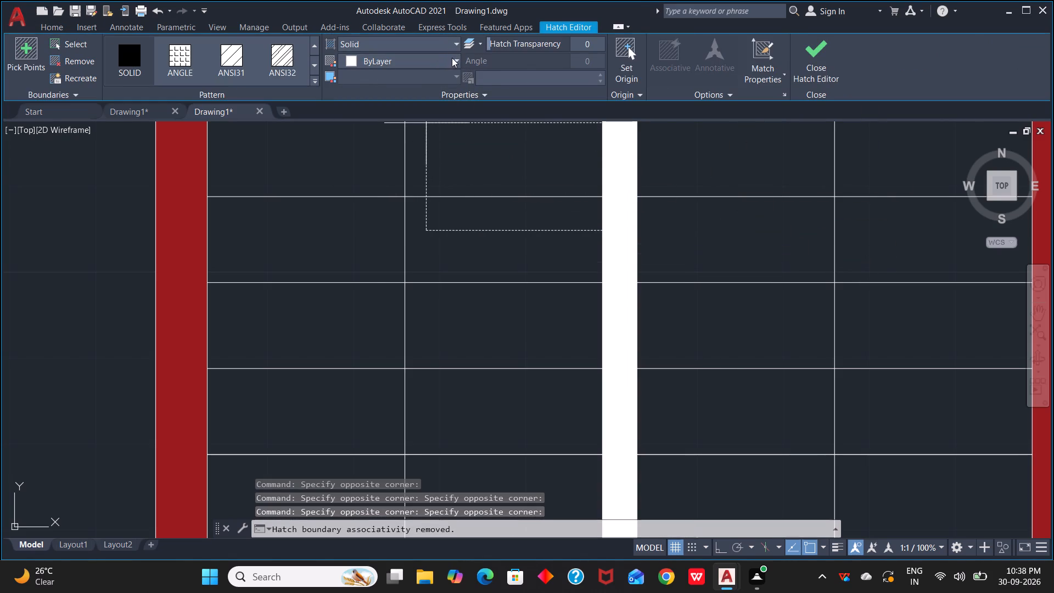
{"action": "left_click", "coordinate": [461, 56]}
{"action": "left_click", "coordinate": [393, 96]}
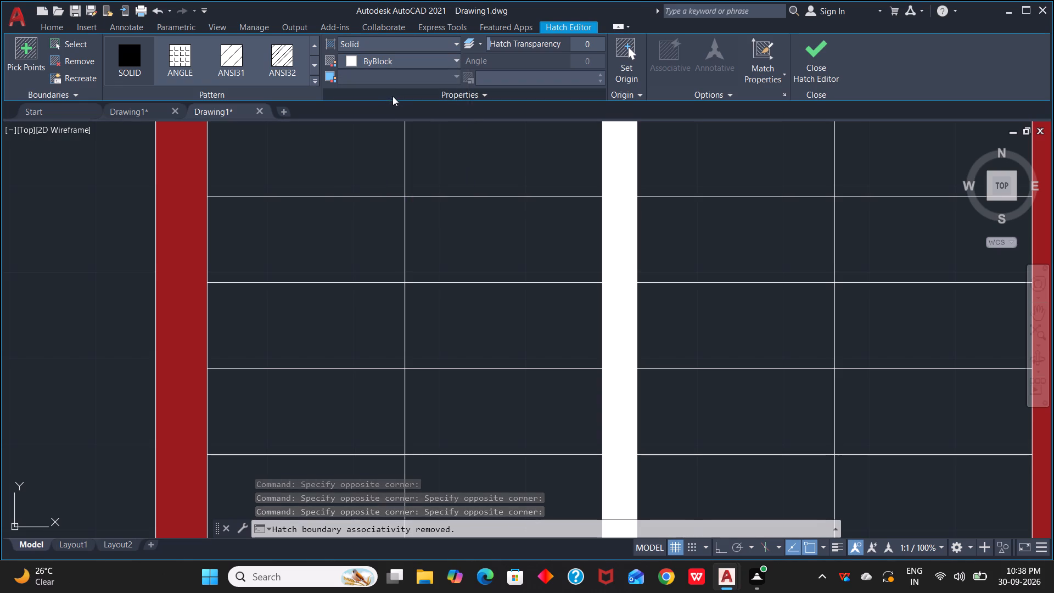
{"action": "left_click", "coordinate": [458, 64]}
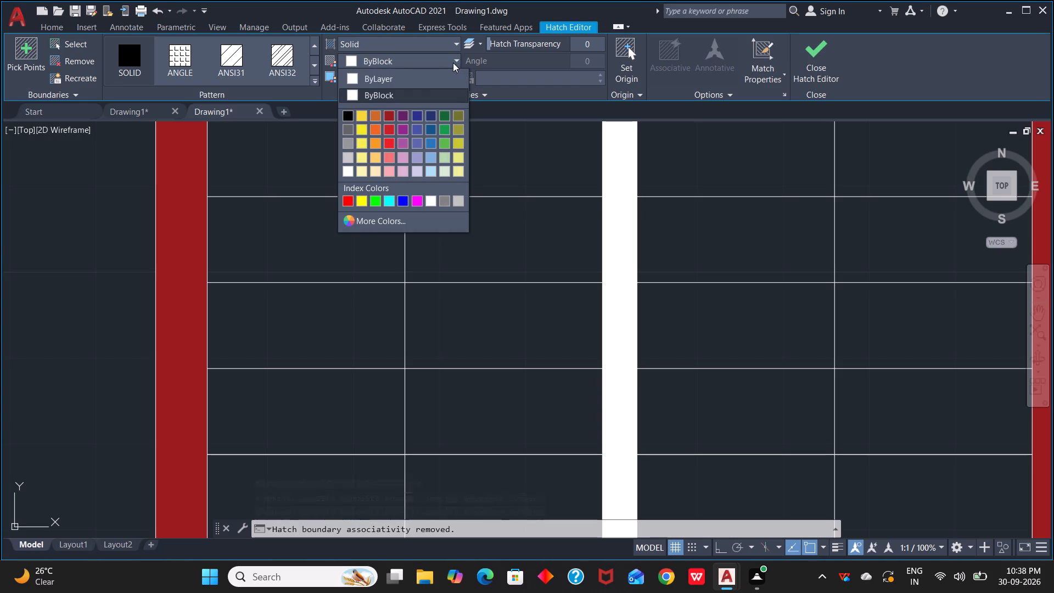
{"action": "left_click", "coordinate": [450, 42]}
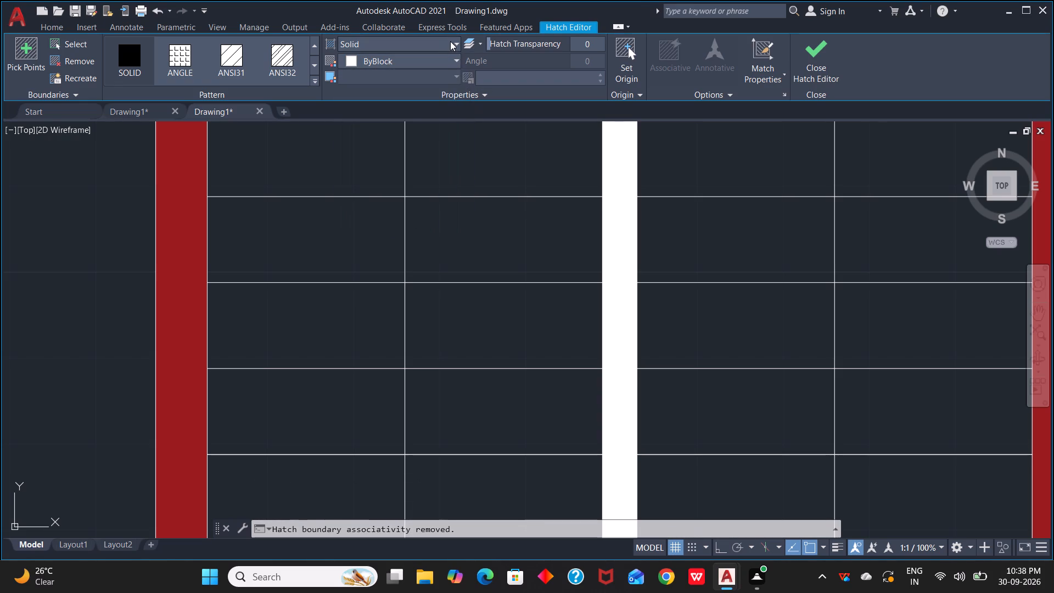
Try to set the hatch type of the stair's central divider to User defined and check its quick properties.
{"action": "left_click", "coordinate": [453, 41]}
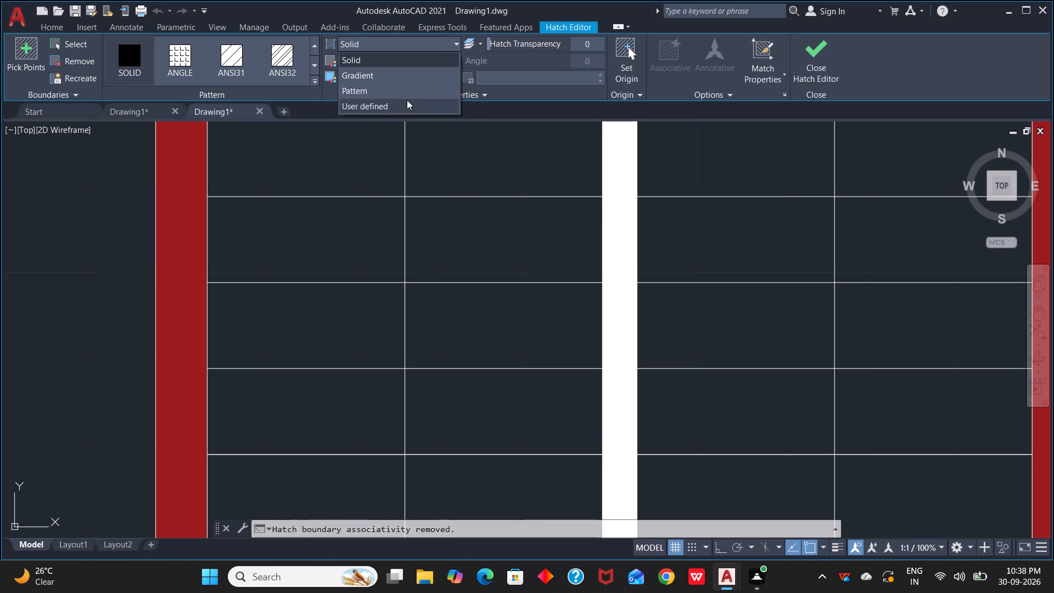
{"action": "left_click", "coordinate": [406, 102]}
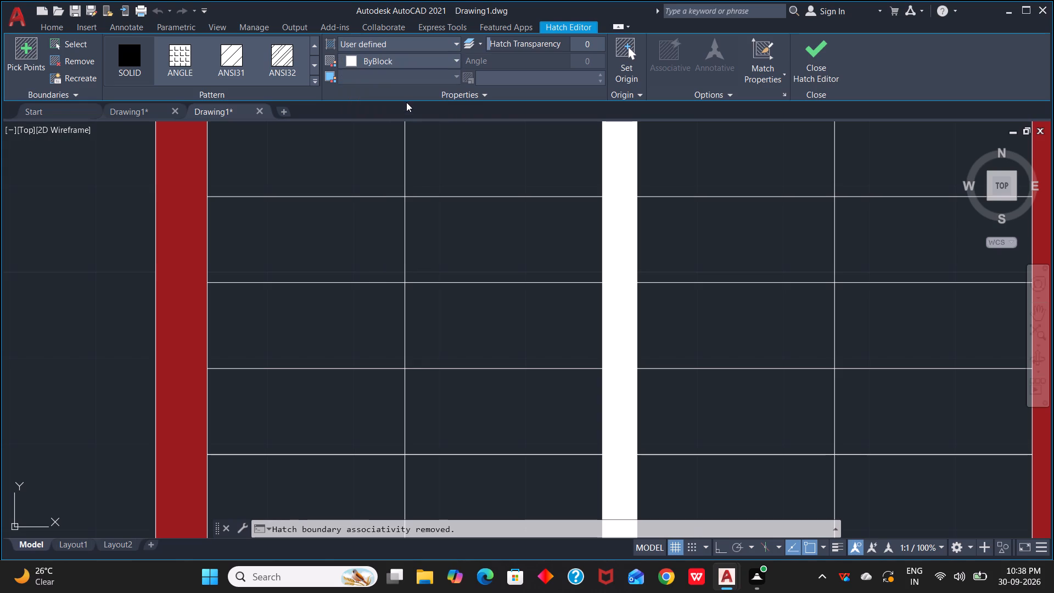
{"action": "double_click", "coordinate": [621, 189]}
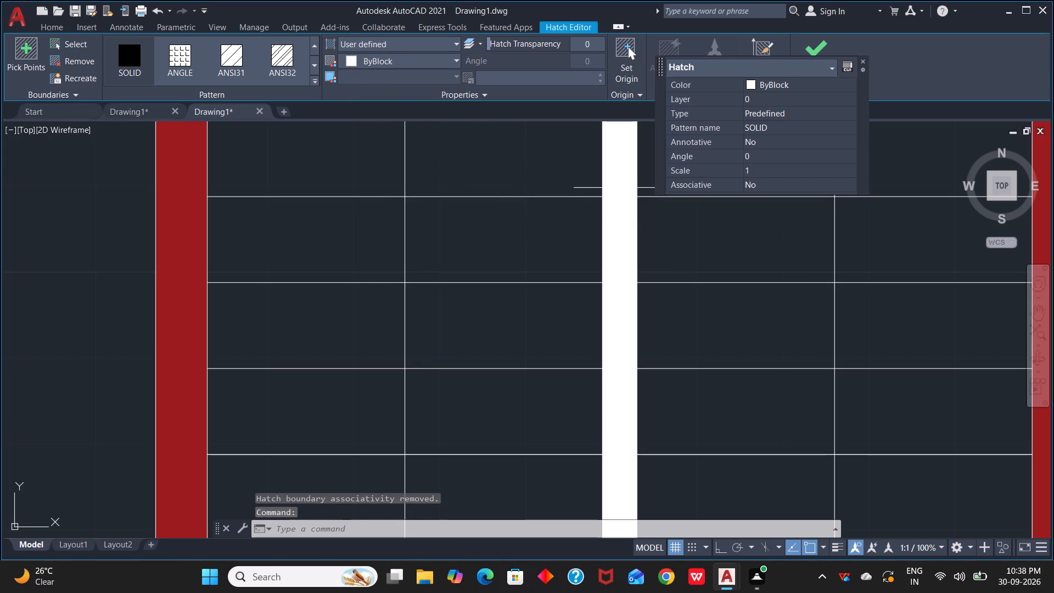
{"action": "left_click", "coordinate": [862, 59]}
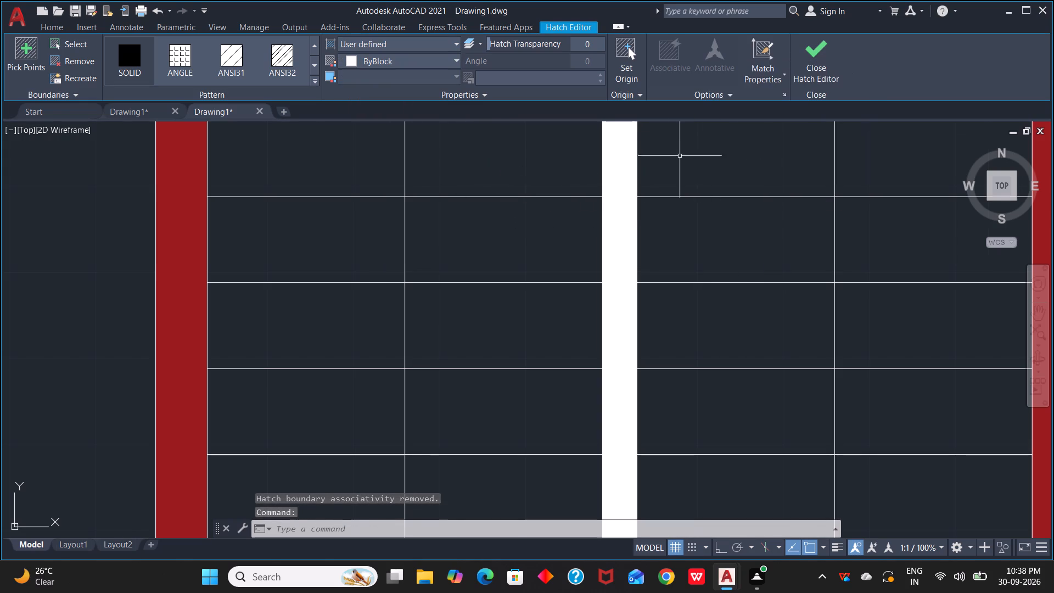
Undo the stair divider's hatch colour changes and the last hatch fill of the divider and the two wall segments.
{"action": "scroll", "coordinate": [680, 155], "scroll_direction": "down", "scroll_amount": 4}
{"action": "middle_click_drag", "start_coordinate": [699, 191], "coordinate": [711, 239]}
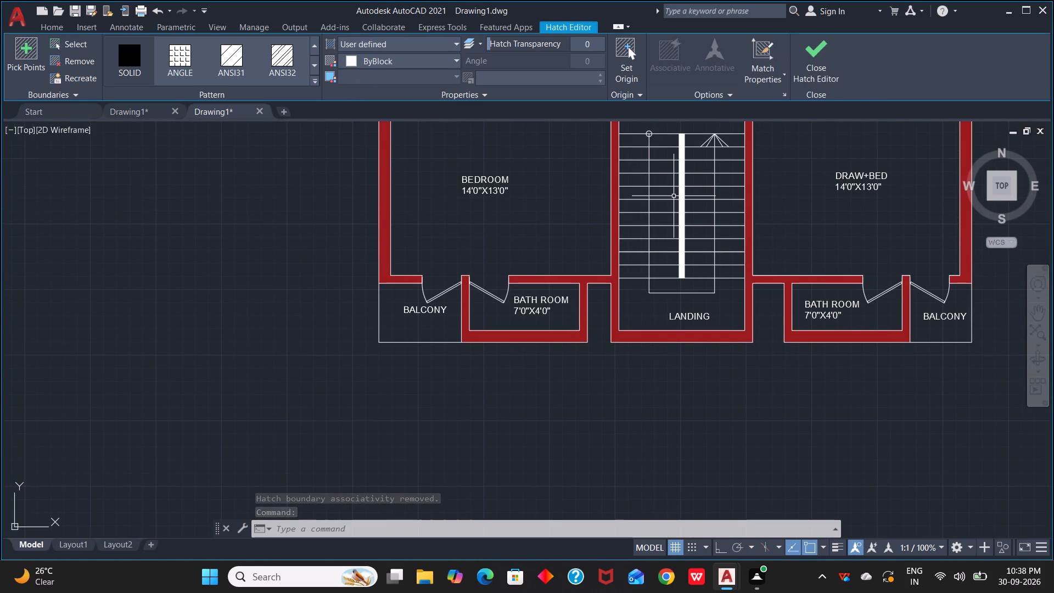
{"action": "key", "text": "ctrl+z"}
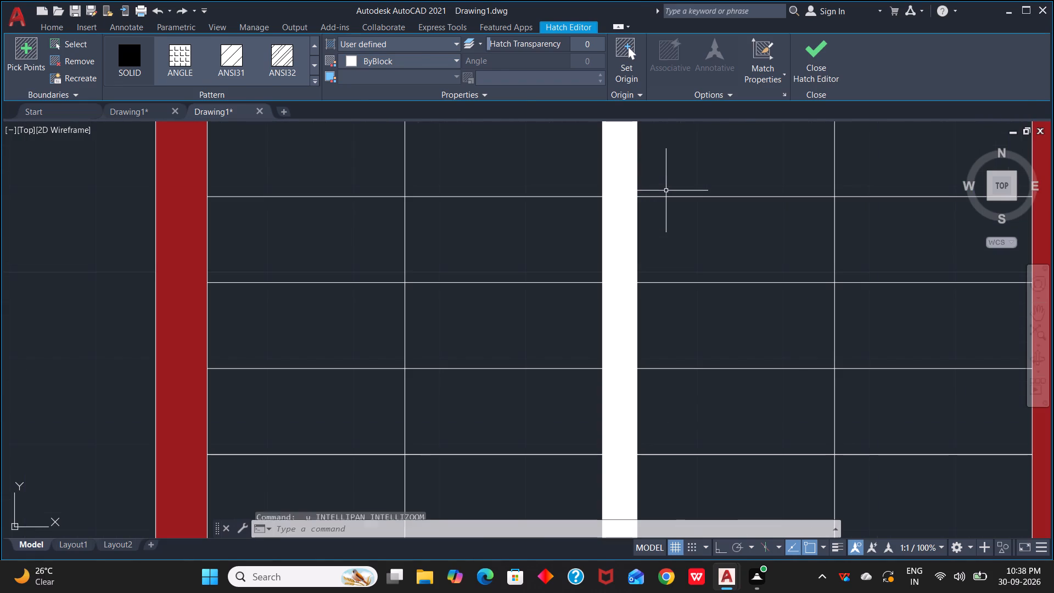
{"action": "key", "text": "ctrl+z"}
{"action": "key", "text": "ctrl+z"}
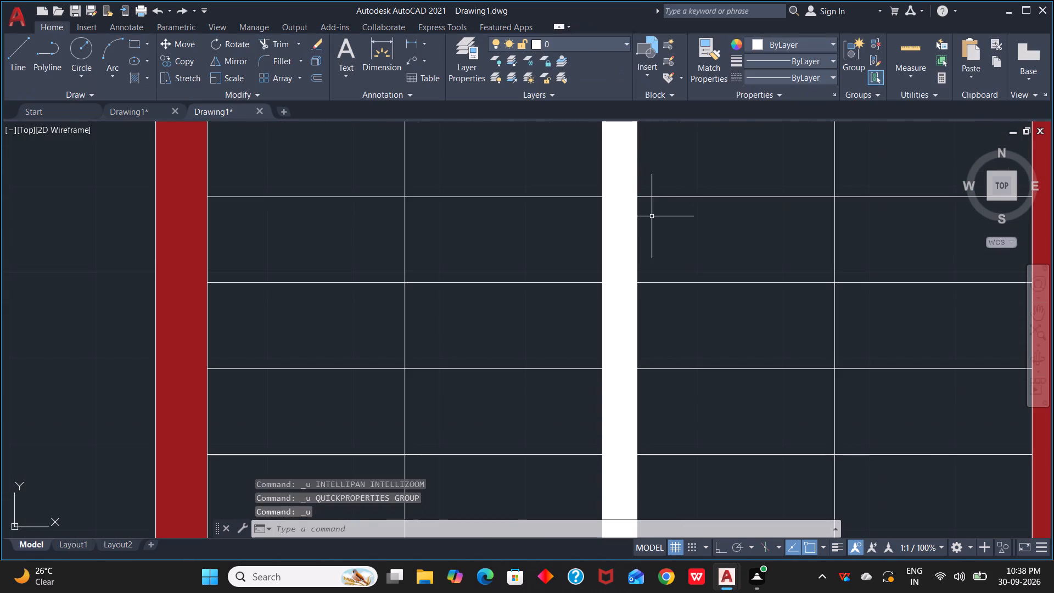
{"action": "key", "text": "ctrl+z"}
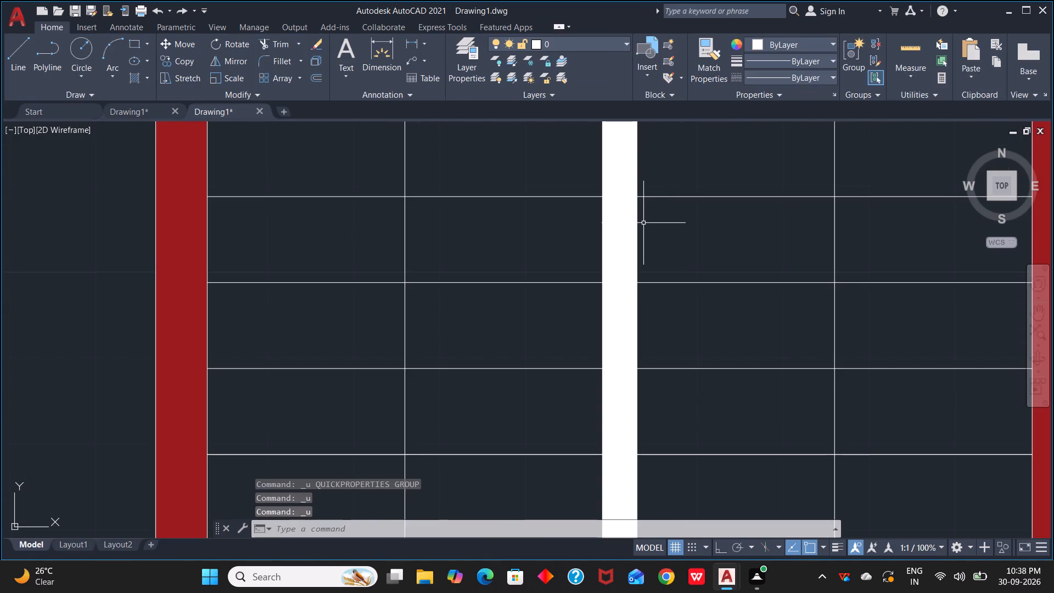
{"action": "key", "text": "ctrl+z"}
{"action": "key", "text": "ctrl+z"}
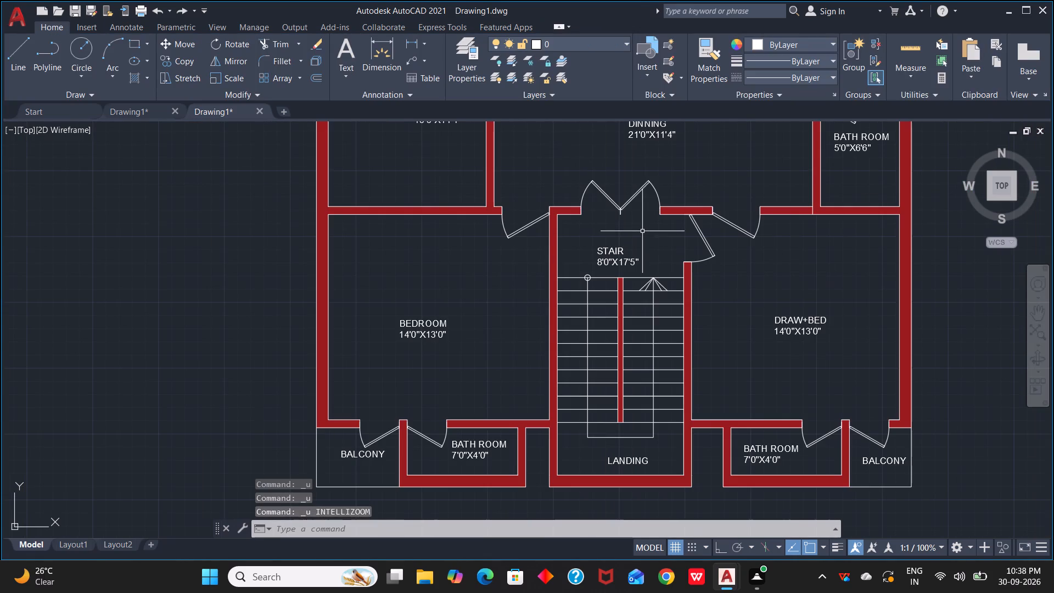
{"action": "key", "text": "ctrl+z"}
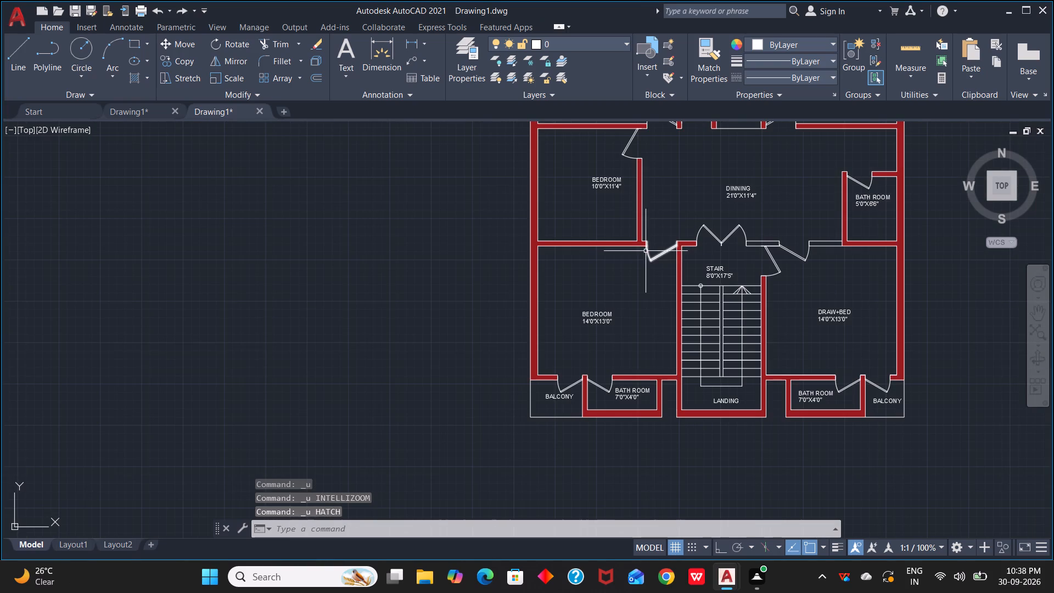
Erase the stray half-circle symbol with its centre line lying outside the plan, east of the northeast rooms.
{"action": "scroll", "coordinate": [697, 227], "scroll_direction": "down", "scroll_amount": 1}
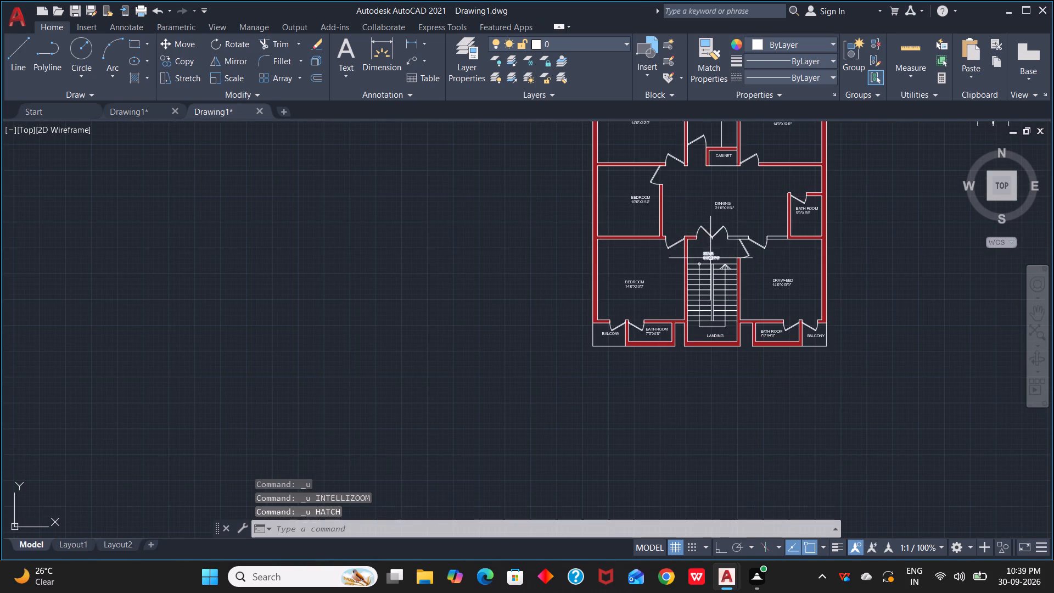
{"action": "scroll", "coordinate": [703, 348], "scroll_direction": "down", "scroll_amount": 1}
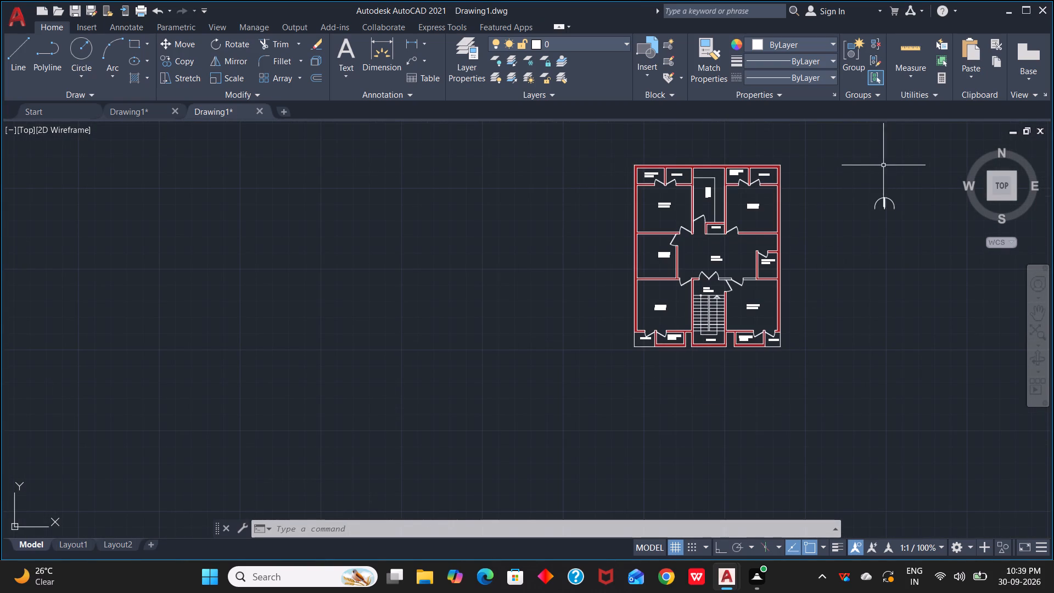
{"action": "left_click_drag", "start_coordinate": [877, 171], "coordinate": [882, 181]}
{"action": "left_click", "coordinate": [918, 253]}
{"action": "key", "text": "BackSpace"}
{"action": "key", "text": "Delete"}
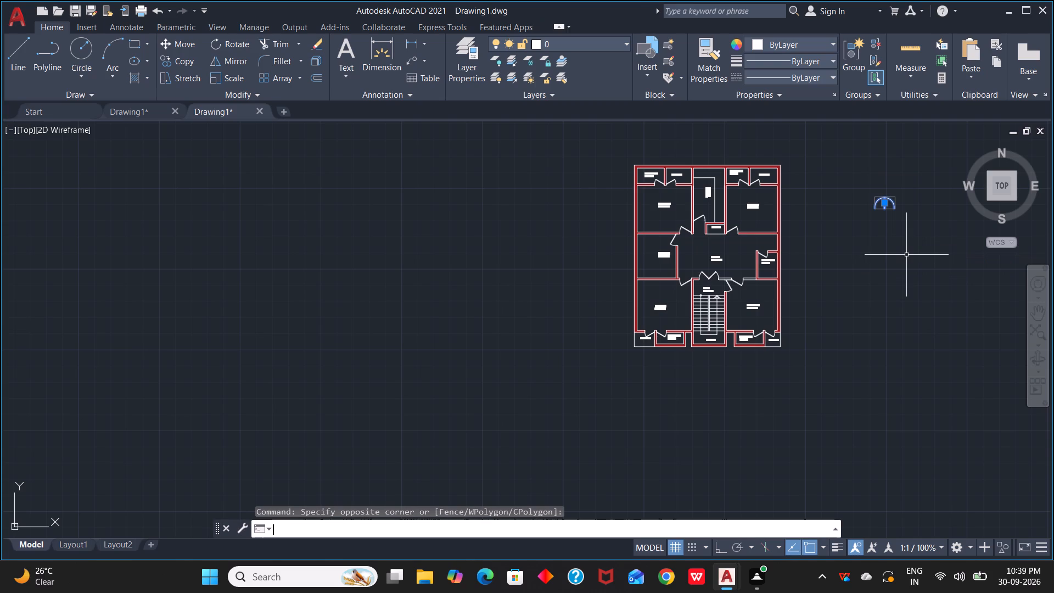
{"action": "key", "text": "Delete"}
{"action": "scroll", "coordinate": [856, 249], "scroll_direction": "up", "scroll_amount": 2}
{"action": "middle_click_drag", "start_coordinate": [856, 249], "coordinate": [847, 270]}
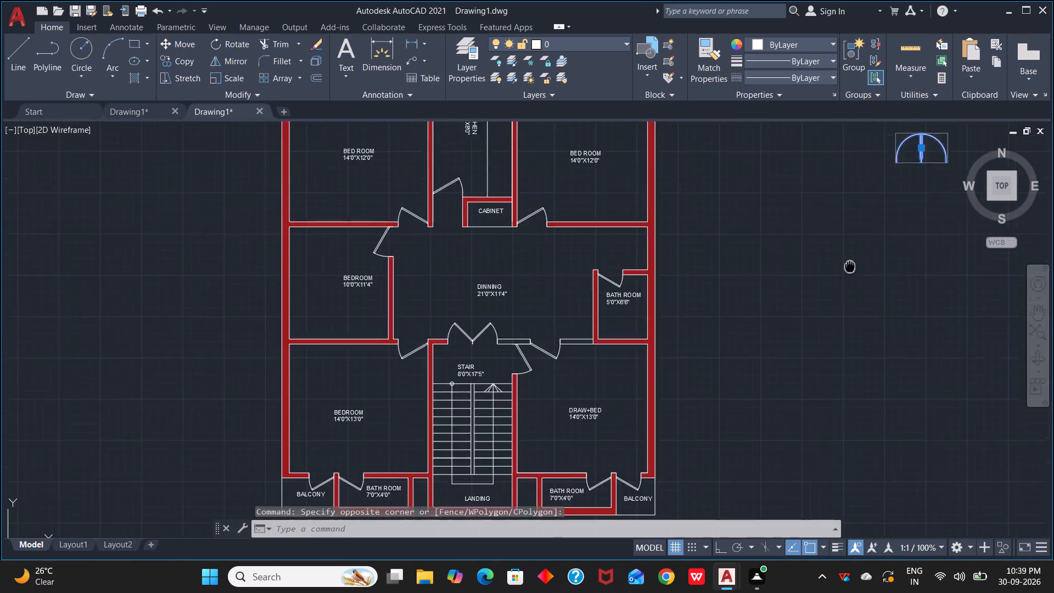
{"action": "middle_click_drag", "start_coordinate": [847, 270], "coordinate": [751, 357]}
{"action": "key", "text": "Delete"}
{"action": "scroll", "coordinate": [704, 309], "scroll_direction": "down", "scroll_amount": 1}
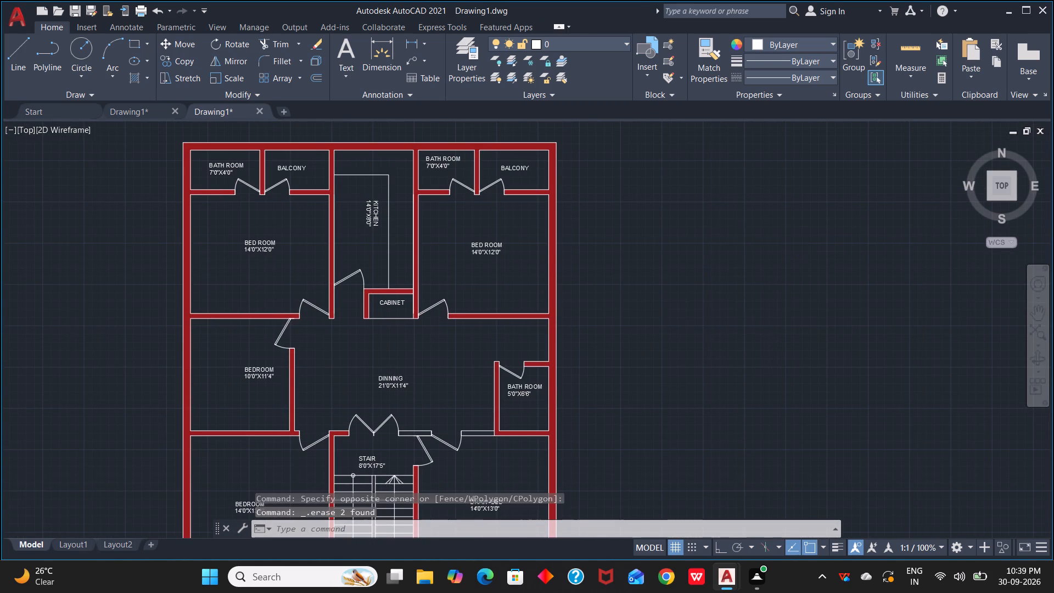
Create a new layer named ANNOTATION and set its colour to blue, index 170.
{"action": "middle_click_drag", "start_coordinate": [704, 309], "coordinate": [781, 264]}
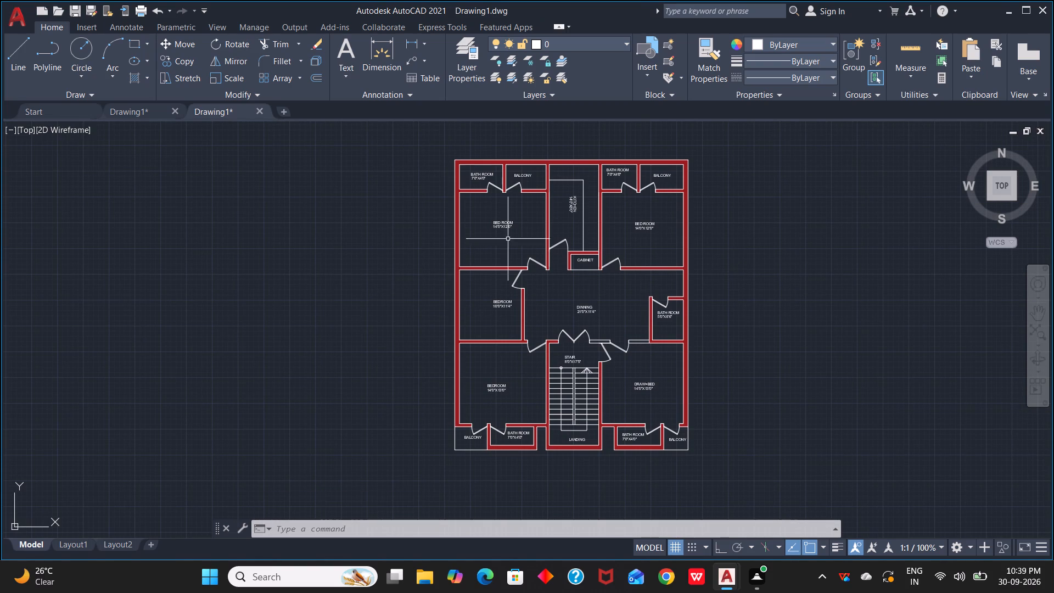
{"action": "left_click", "coordinate": [624, 41]}
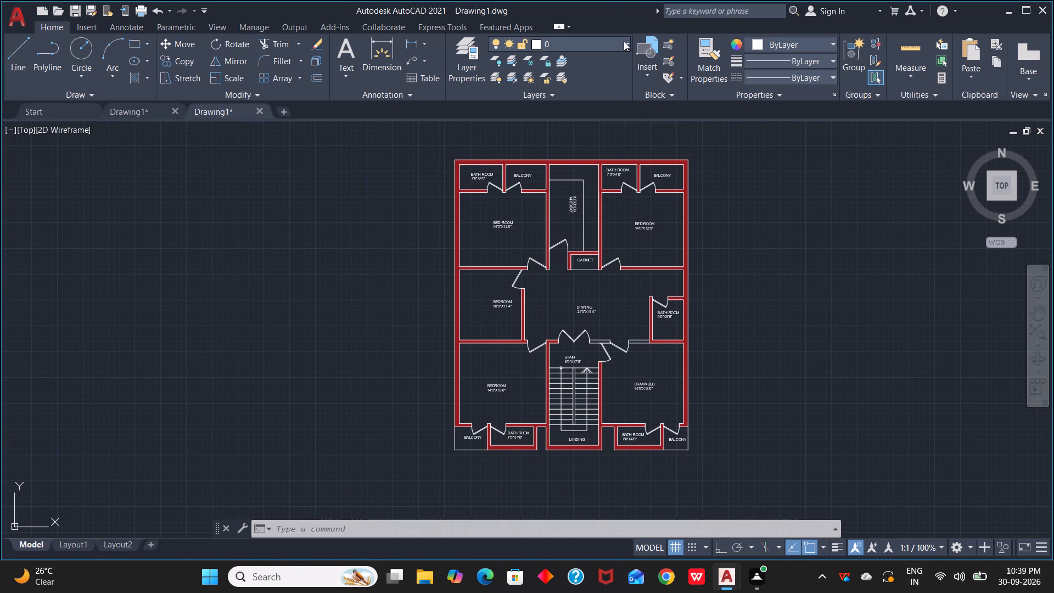
{"action": "left_click", "coordinate": [630, 42]}
{"action": "left_click", "coordinate": [457, 51]}
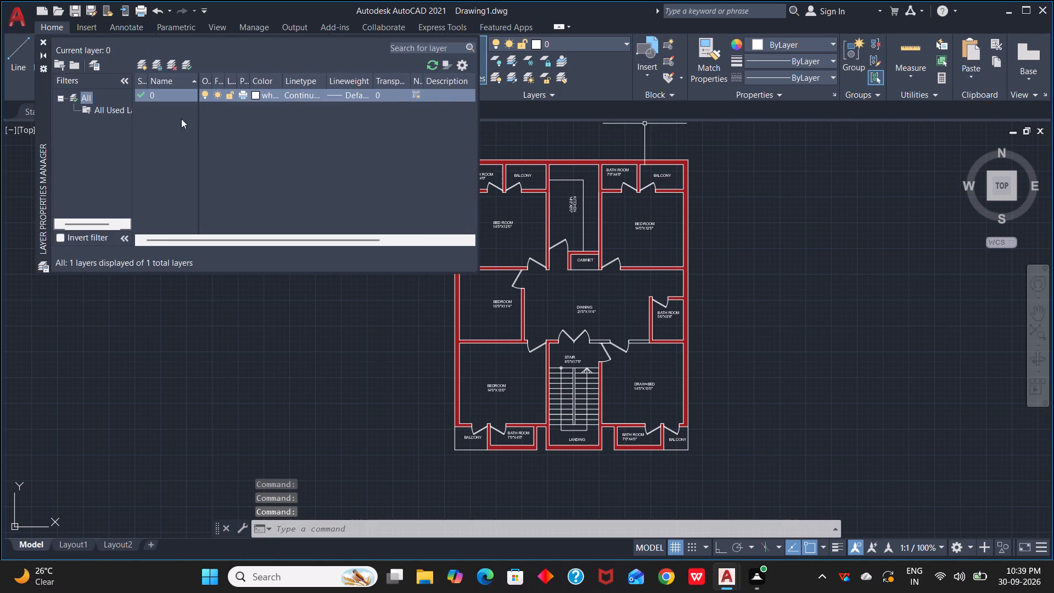
{"action": "left_click", "coordinate": [144, 69]}
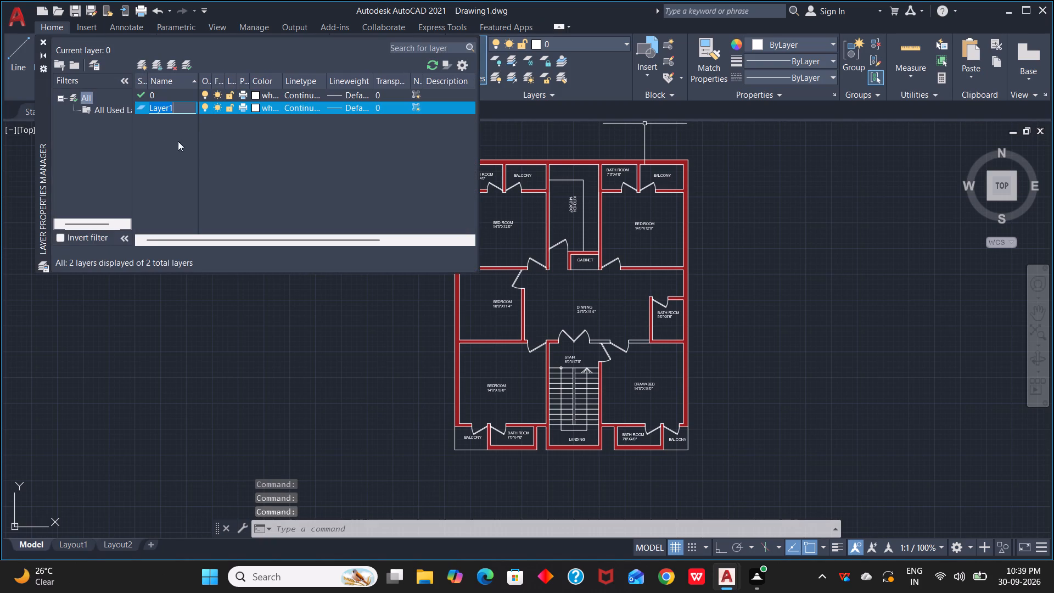
{"action": "key", "text": "BackSpace"}
{"action": "key", "text": "BackSpace"}
{"action": "key", "text": "BackSpace"}
{"action": "type", "text": "ANNOTATION"}
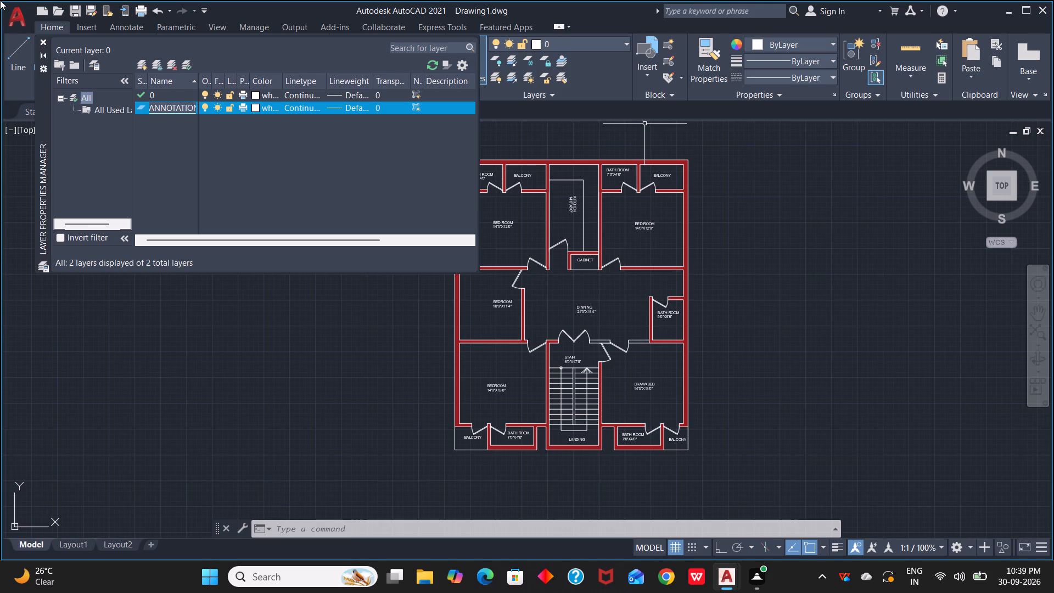
{"action": "key", "text": "Return"}
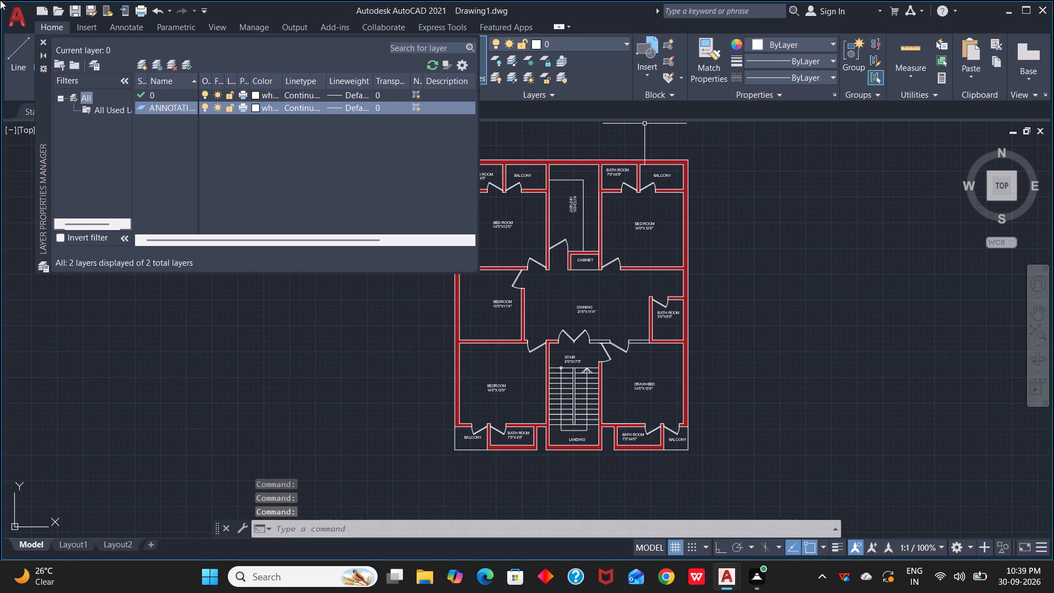
{"action": "left_click", "coordinate": [254, 108]}
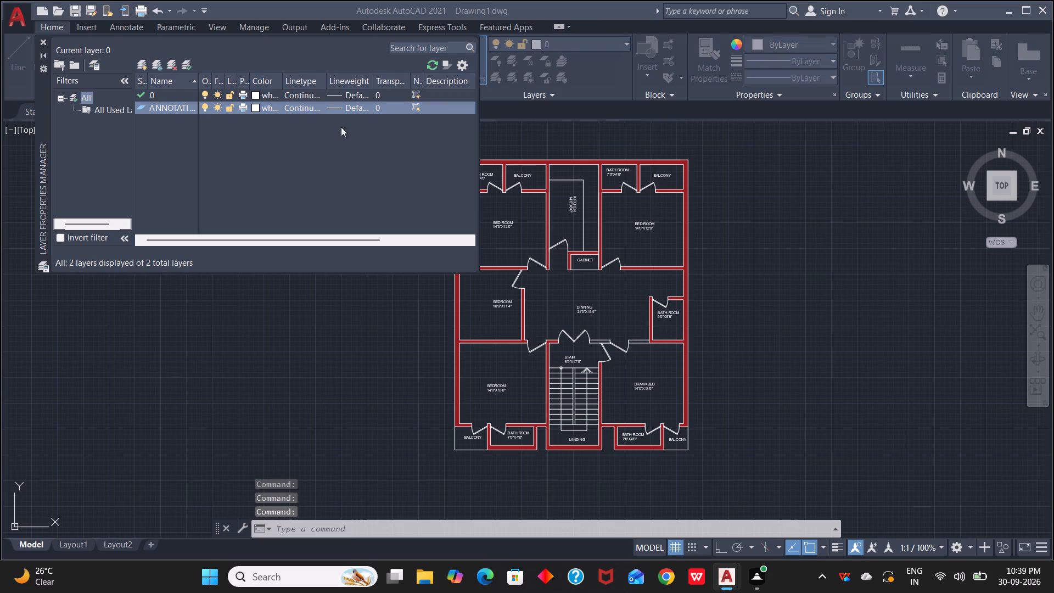
{"action": "left_click", "coordinate": [569, 240]}
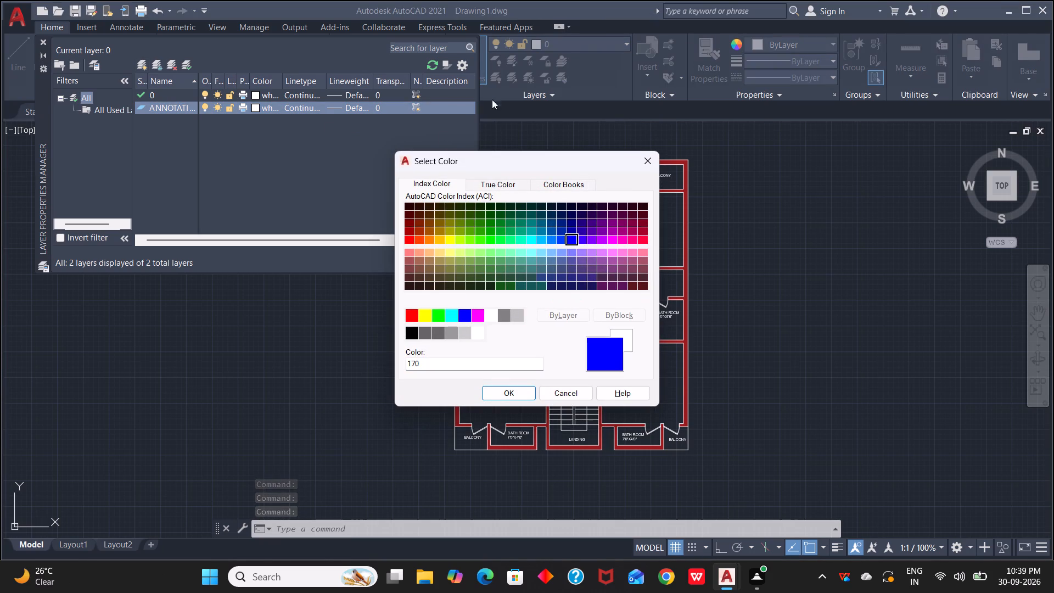
{"action": "left_click", "coordinate": [507, 390]}
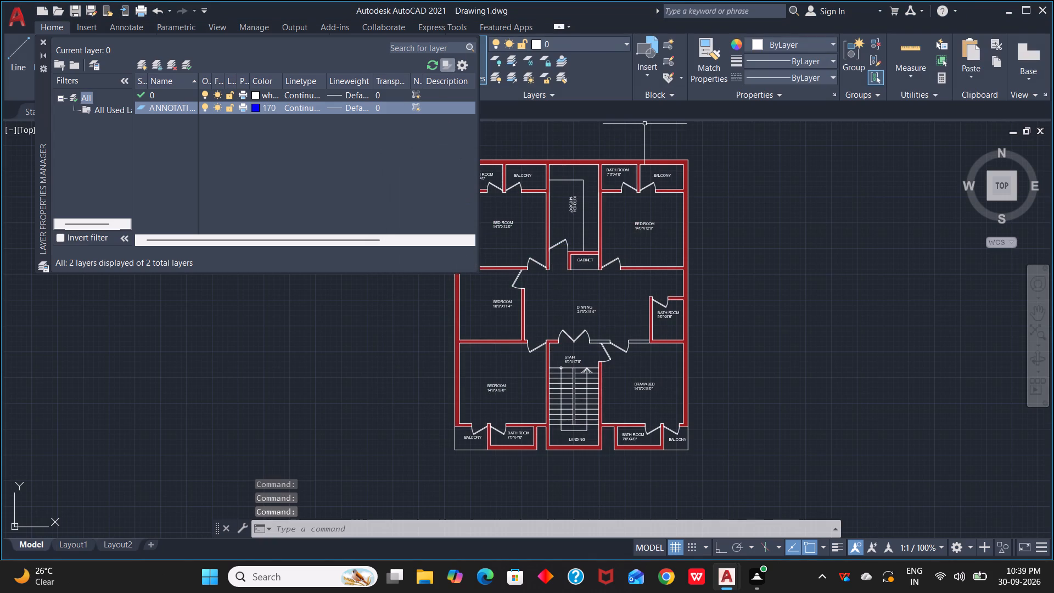
{"action": "left_click", "coordinate": [43, 42]}
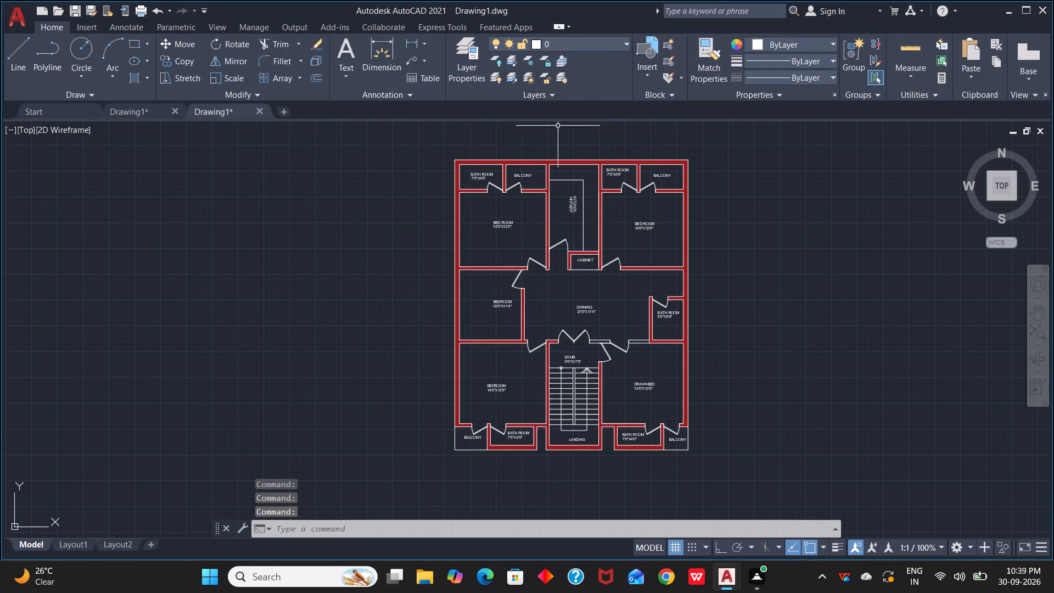
Move all the room labels in the plan, including the balcony, kitchen, cabinet, stair and landing texts, to the ANNOTATION layer.
{"action": "left_click", "coordinate": [478, 181]}
{"action": "left_click", "coordinate": [531, 175]}
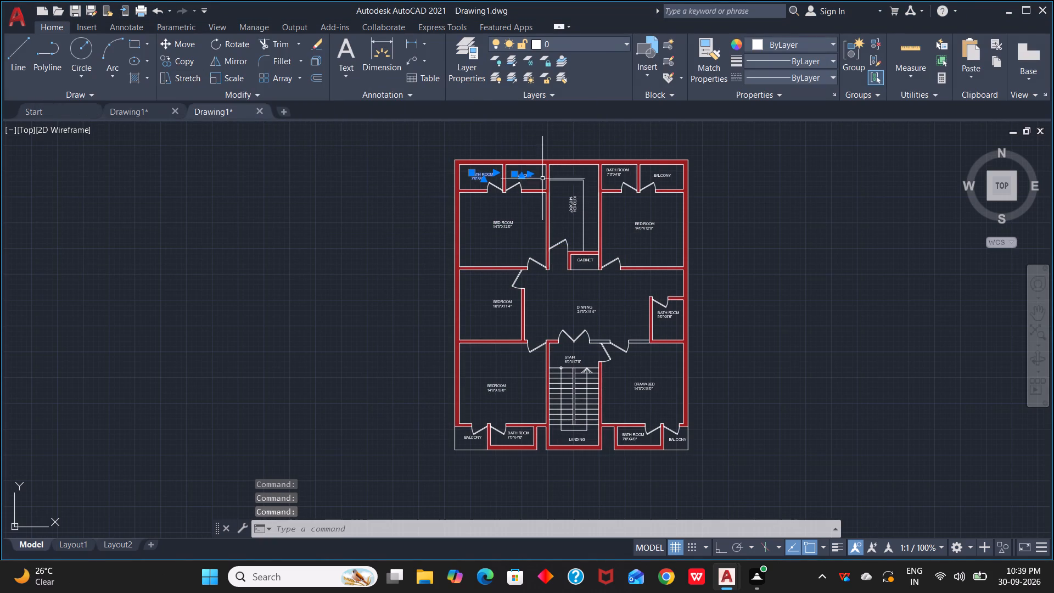
{"action": "left_click", "coordinate": [572, 204]}
{"action": "left_click", "coordinate": [503, 231]}
{"action": "left_click", "coordinate": [506, 226]}
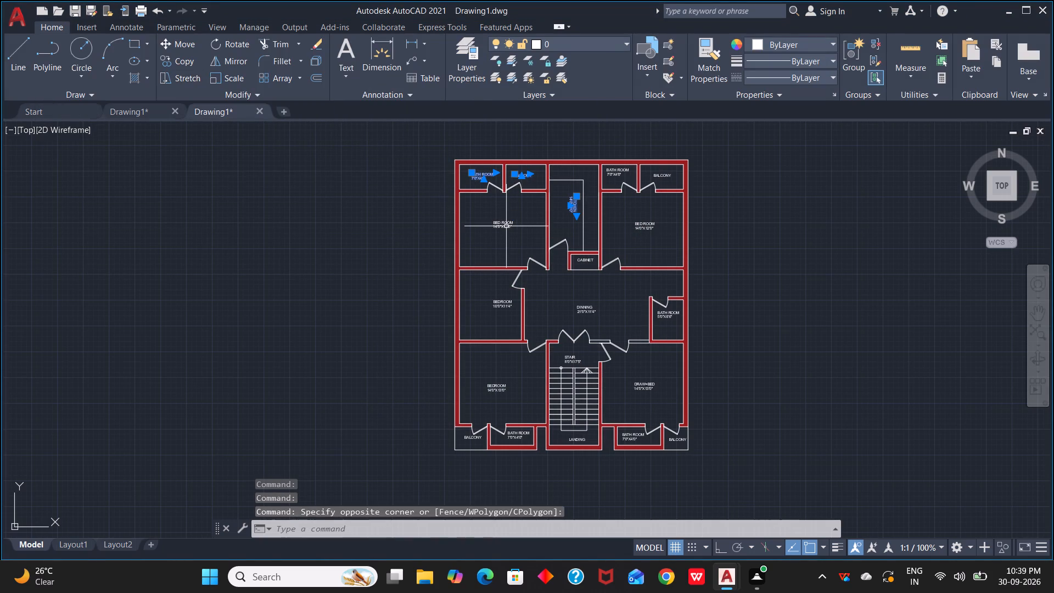
{"action": "left_click", "coordinate": [507, 219]}
{"action": "left_click", "coordinate": [582, 262]}
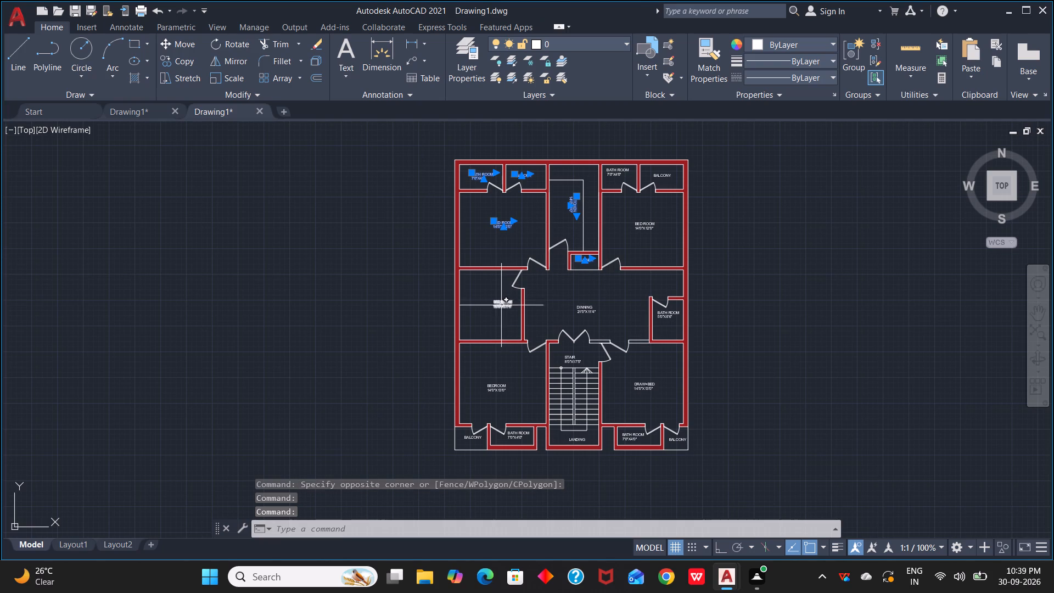
{"action": "left_click", "coordinate": [500, 305]}
{"action": "left_click", "coordinate": [587, 311]}
{"action": "left_click", "coordinate": [641, 226]}
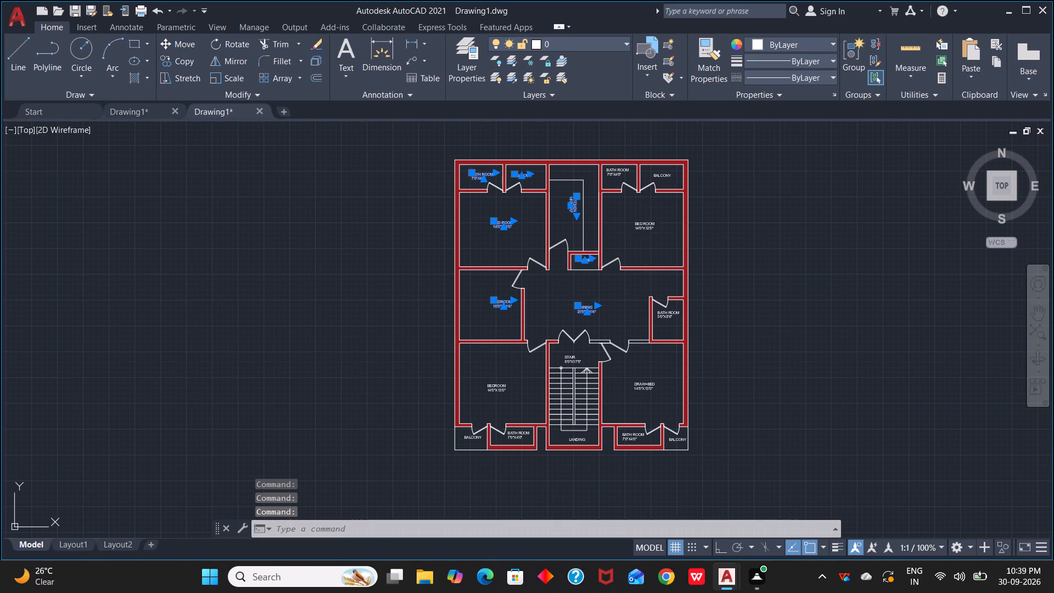
{"action": "left_click", "coordinate": [613, 171]}
{"action": "left_click", "coordinate": [656, 175]}
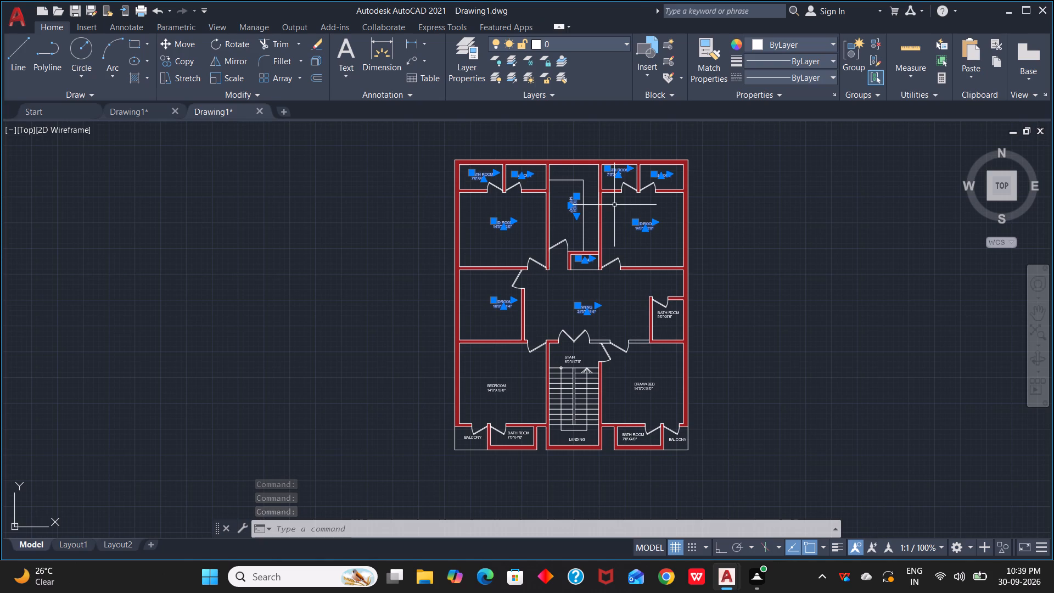
{"action": "left_click", "coordinate": [661, 312]}
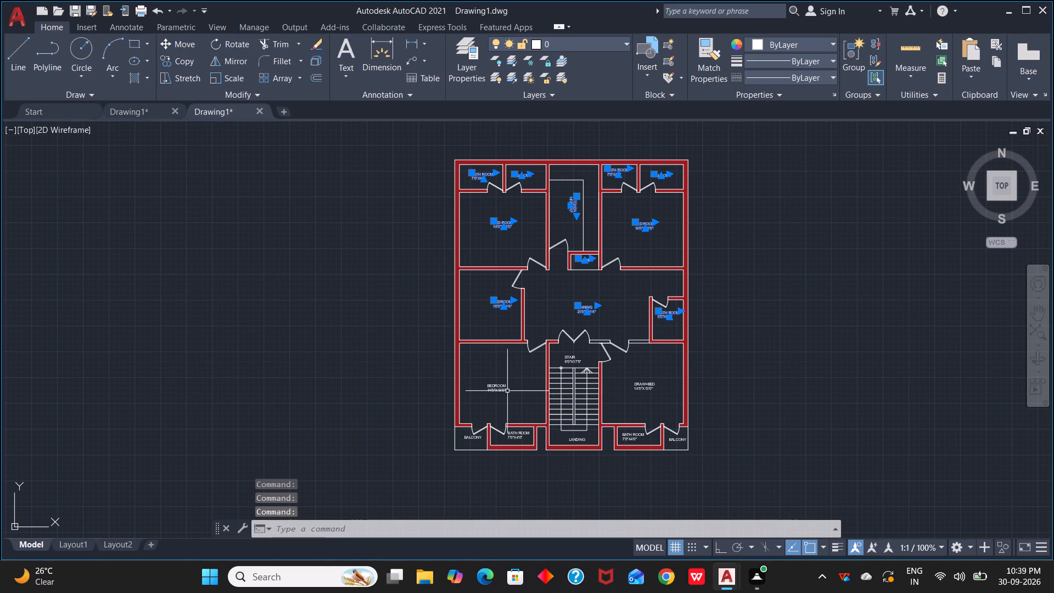
{"action": "left_click", "coordinate": [500, 388]}
{"action": "left_click", "coordinate": [574, 363]}
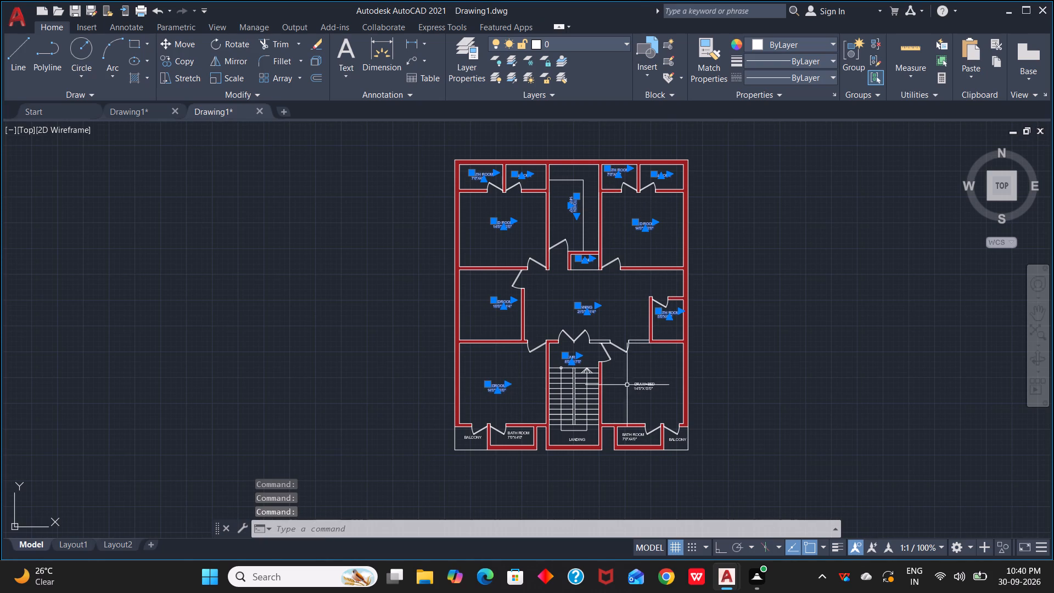
{"action": "left_click", "coordinate": [638, 388]}
{"action": "left_click", "coordinate": [576, 441]}
{"action": "left_click", "coordinate": [635, 437]}
{"action": "left_click_drag", "start_coordinate": [680, 439], "coordinate": [674, 439]}
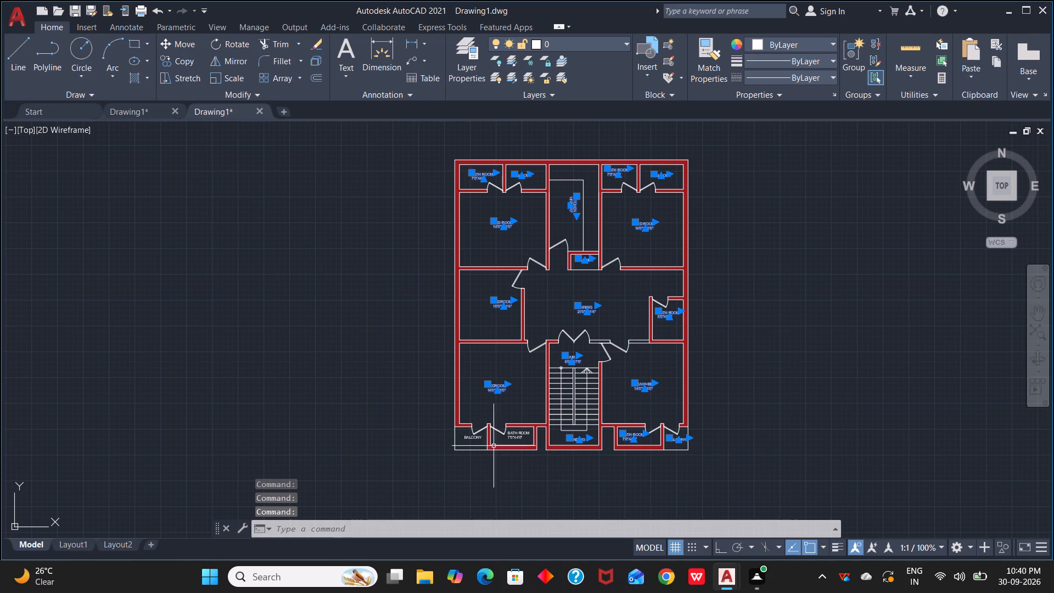
{"action": "left_click", "coordinate": [476, 439]}
{"action": "left_click", "coordinate": [521, 436]}
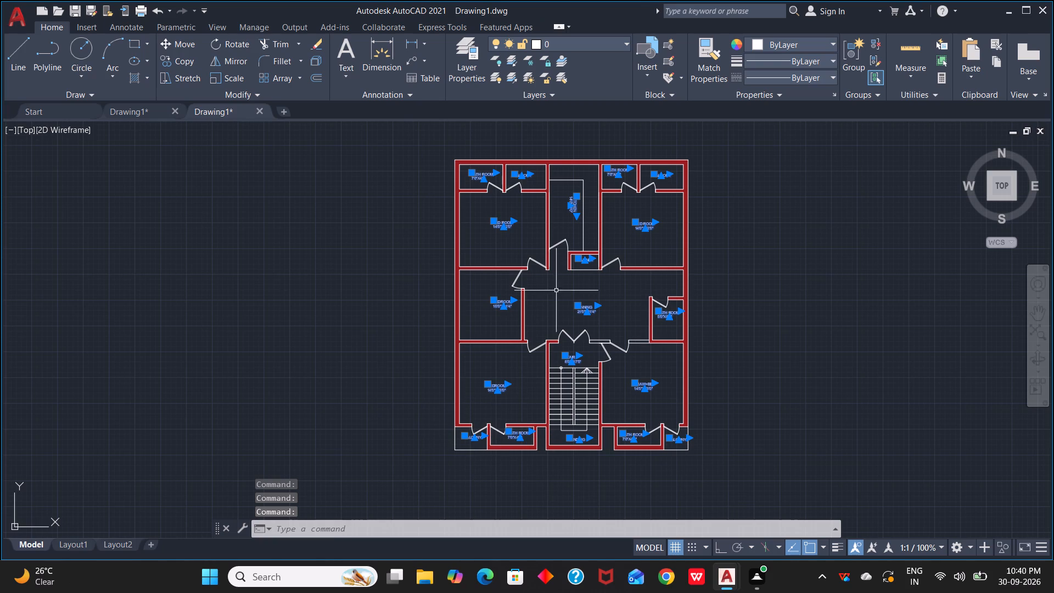
{"action": "left_click", "coordinate": [625, 42]}
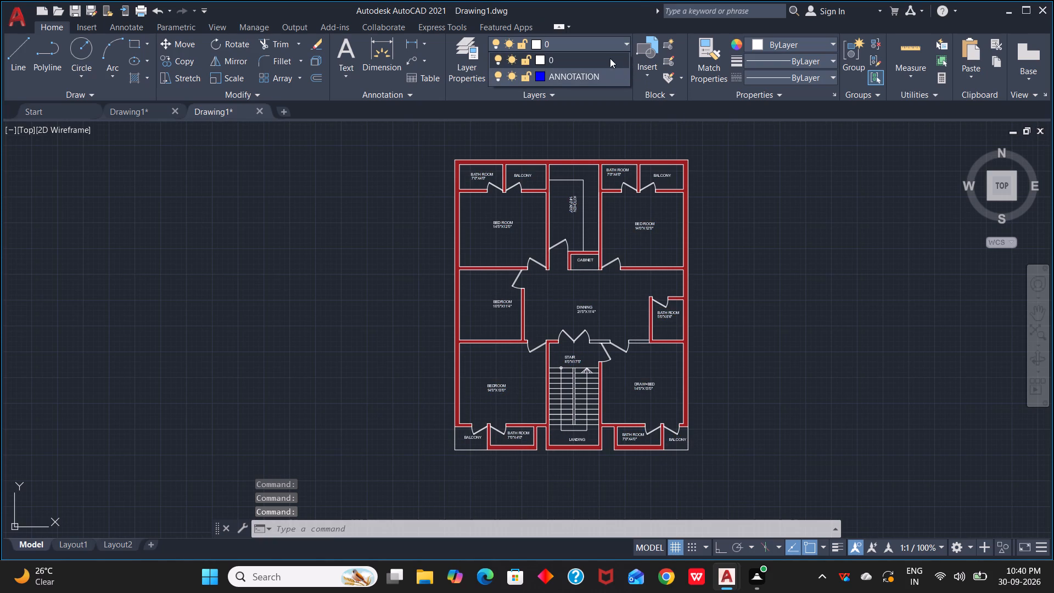
{"action": "left_click", "coordinate": [589, 76]}
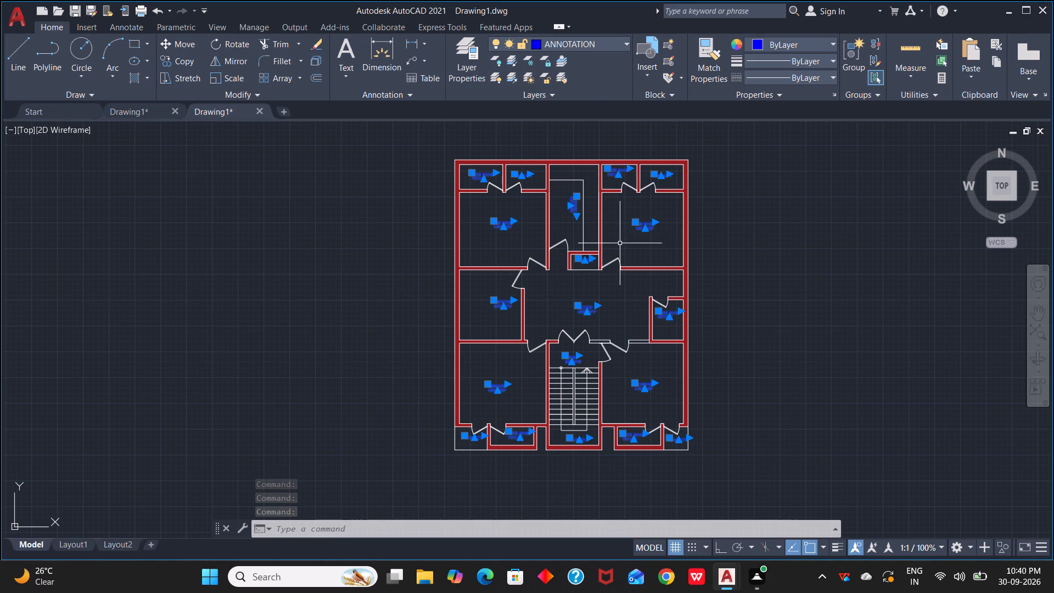
{"action": "key", "text": "Escape"}
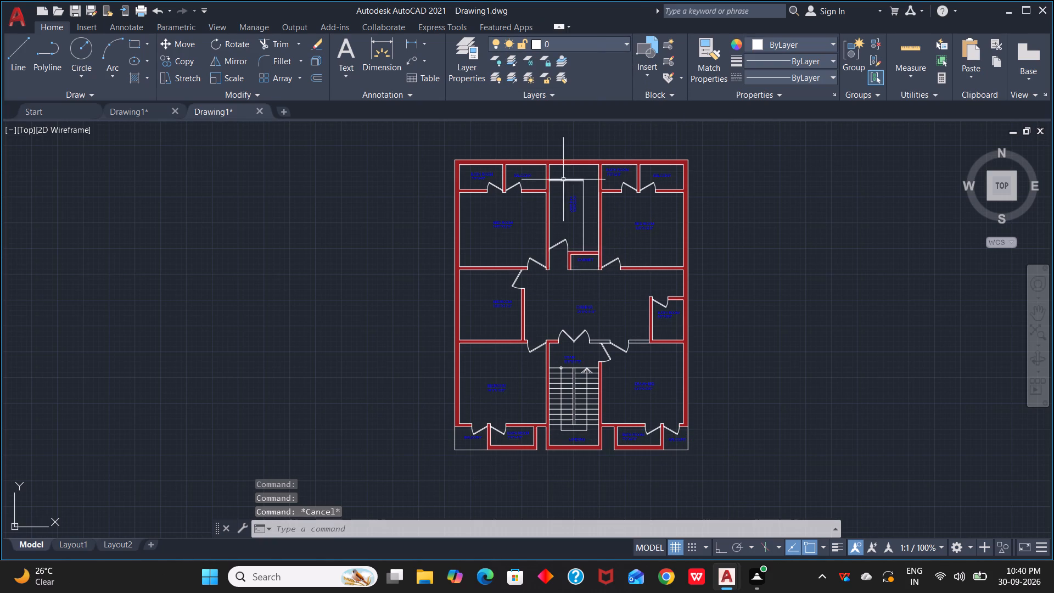
Create a new layer named DOOR and set its colour to dark green, index 119.
{"action": "left_click", "coordinate": [456, 53]}
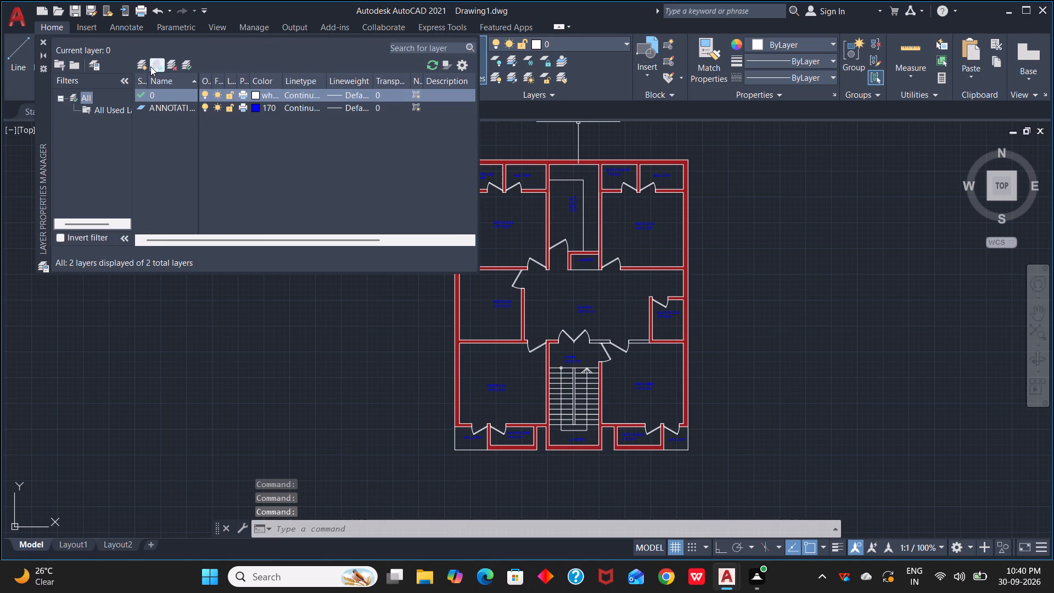
{"action": "left_click", "coordinate": [143, 66]}
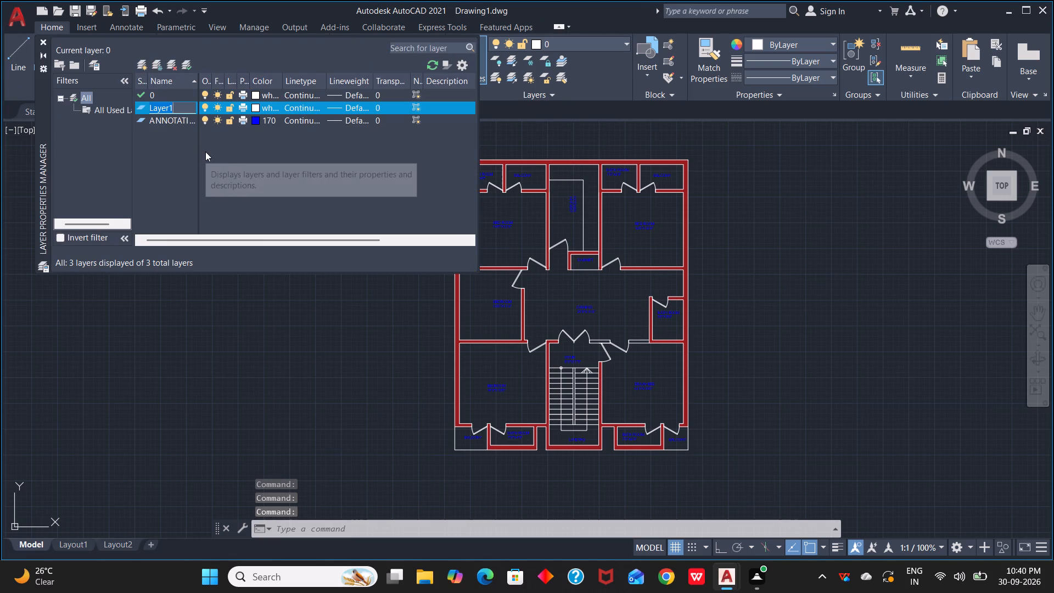
{"action": "key", "text": "BackSpace"}
{"action": "key", "text": "BackSpace"}
{"action": "type", "text": "DOOR"}
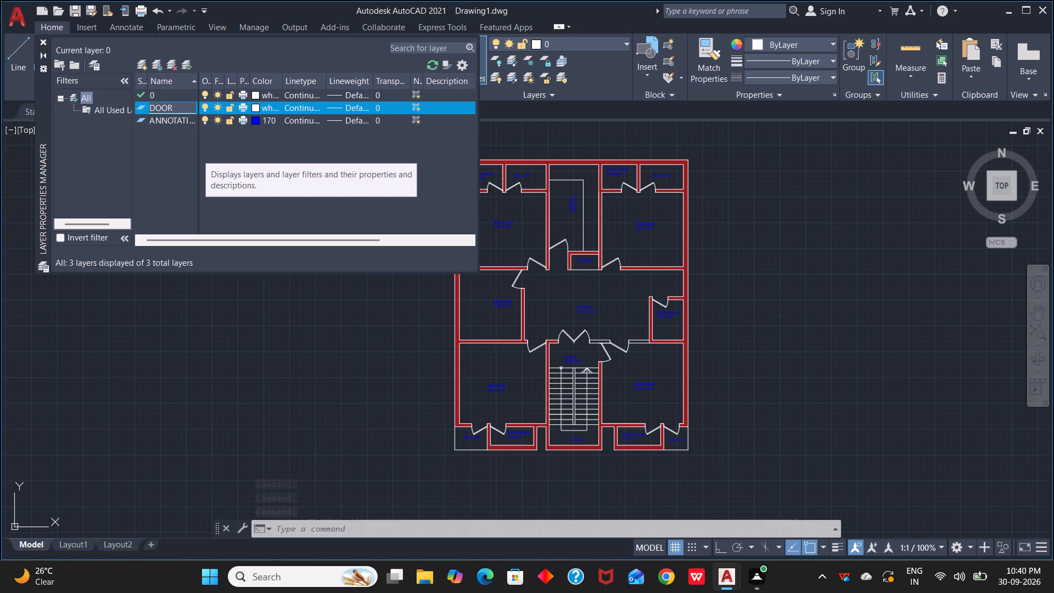
{"action": "key", "text": "Return"}
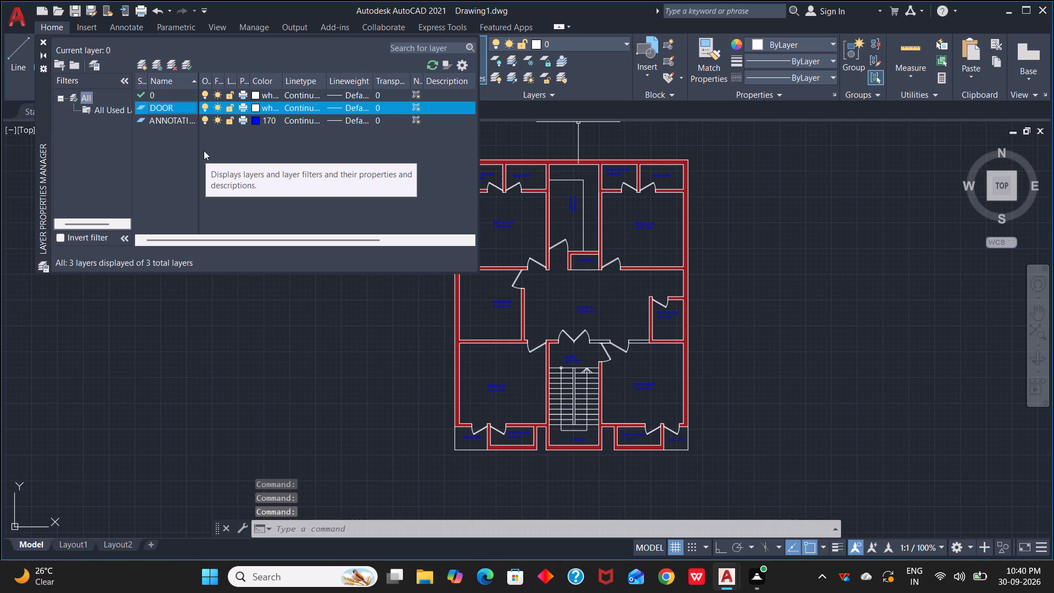
{"action": "left_click", "coordinate": [257, 109]}
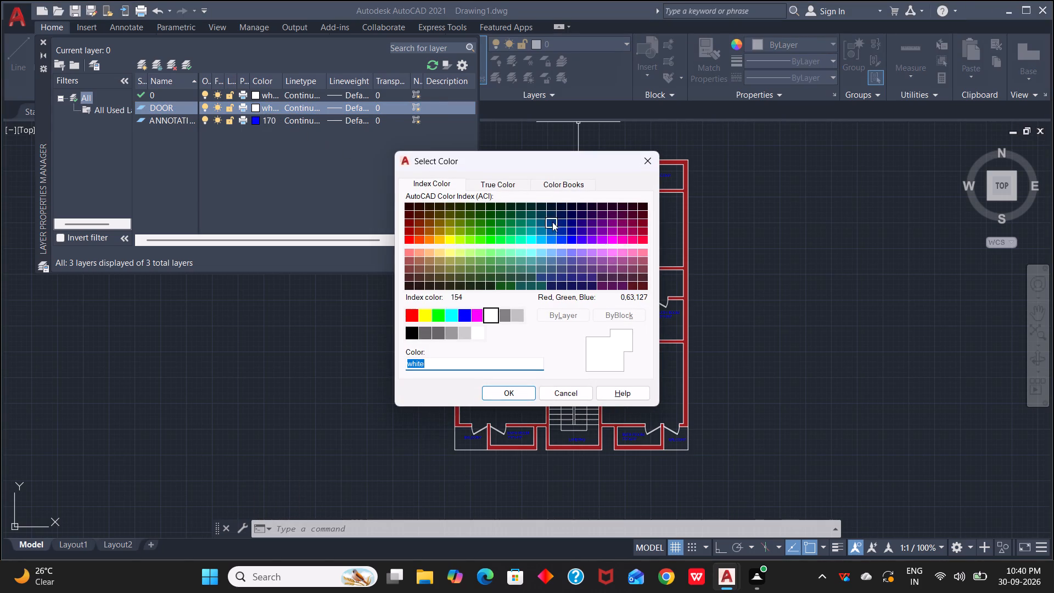
{"action": "left_click", "coordinate": [511, 286]}
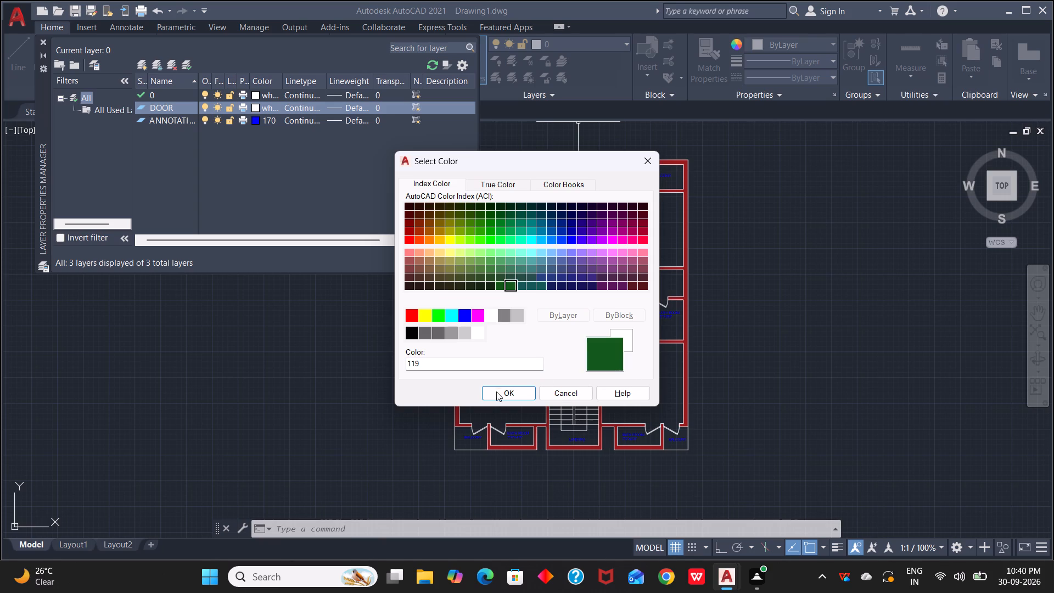
{"action": "left_click", "coordinate": [495, 392]}
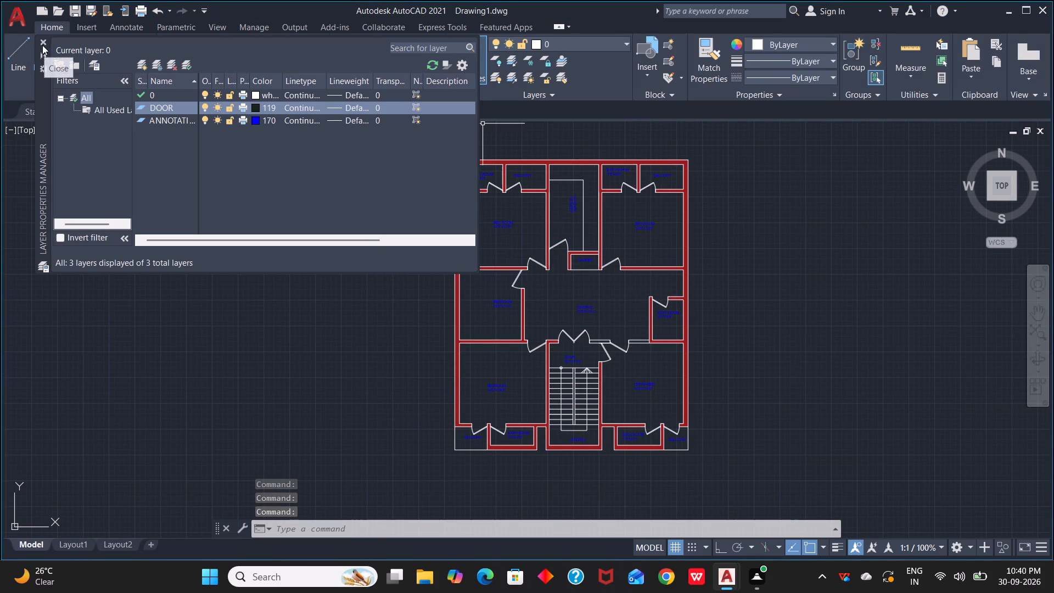
Create a new layer named STAIR CASE and set its colour to cyan, index 130.
{"action": "left_click", "coordinate": [142, 65]}
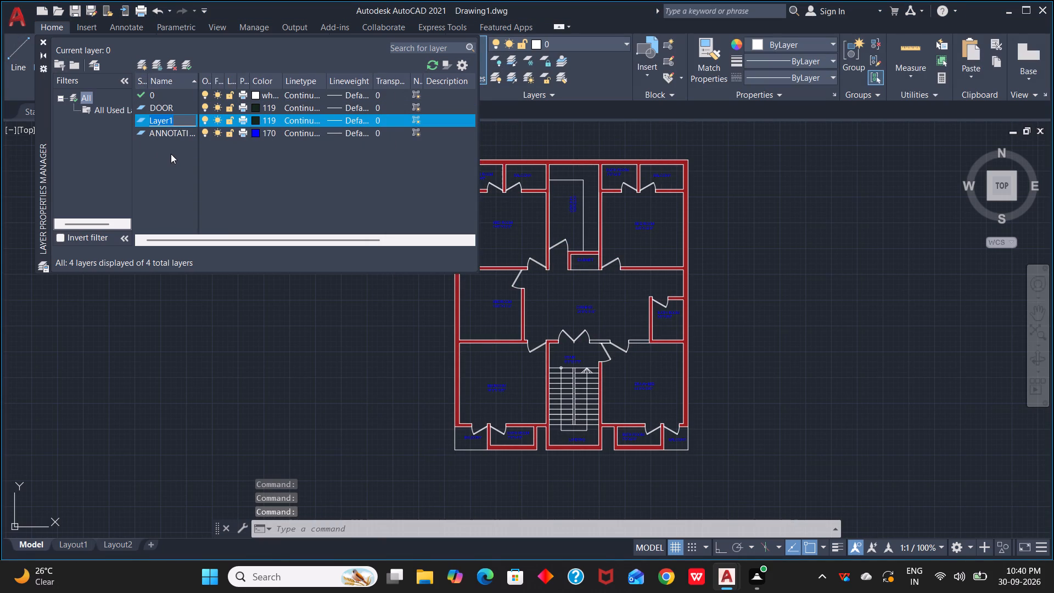
{"action": "key", "text": "BackSpace"}
{"action": "type", "text": "STAIR CASE"}
{"action": "key", "text": "Return"}
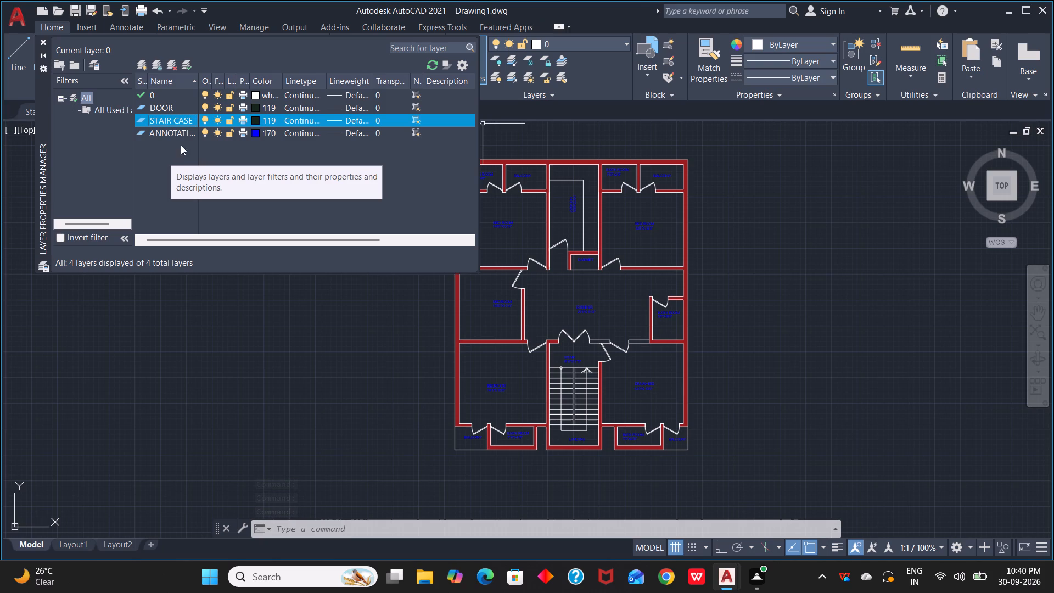
{"action": "left_click", "coordinate": [255, 121]}
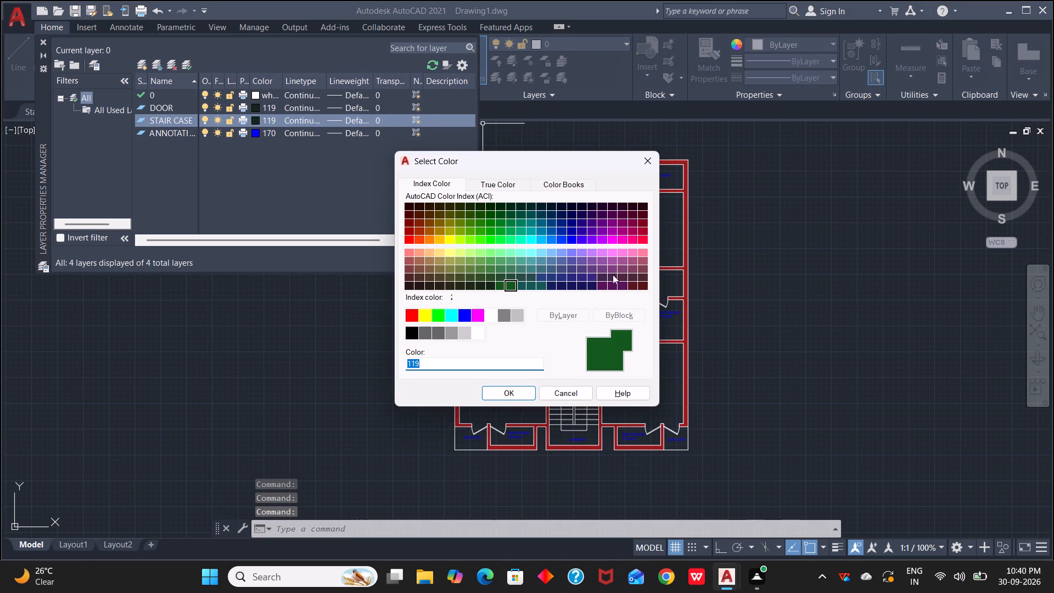
{"action": "left_click", "coordinate": [531, 238]}
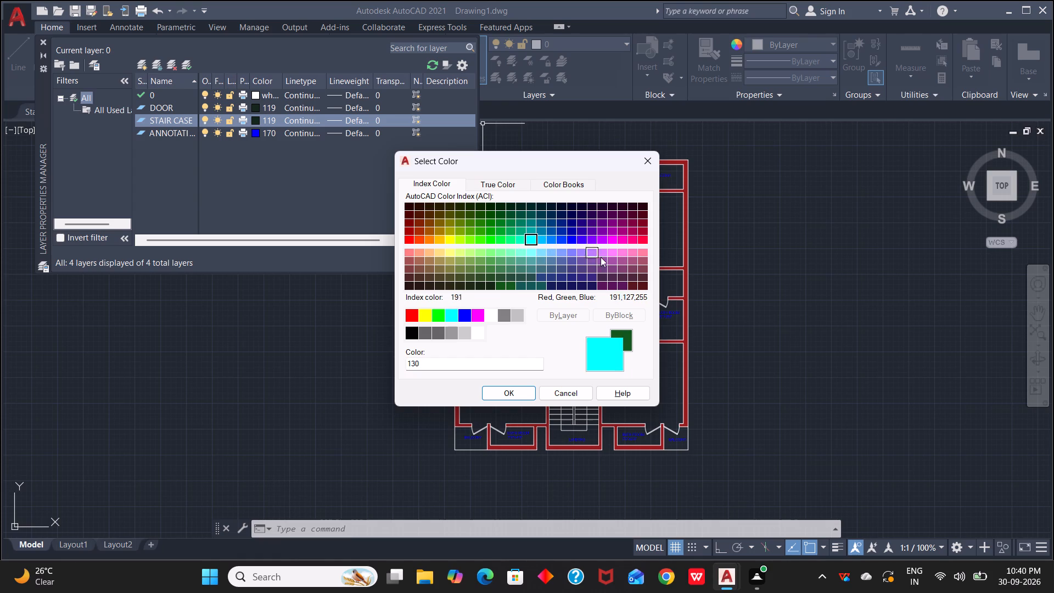
{"action": "left_click", "coordinate": [523, 390]}
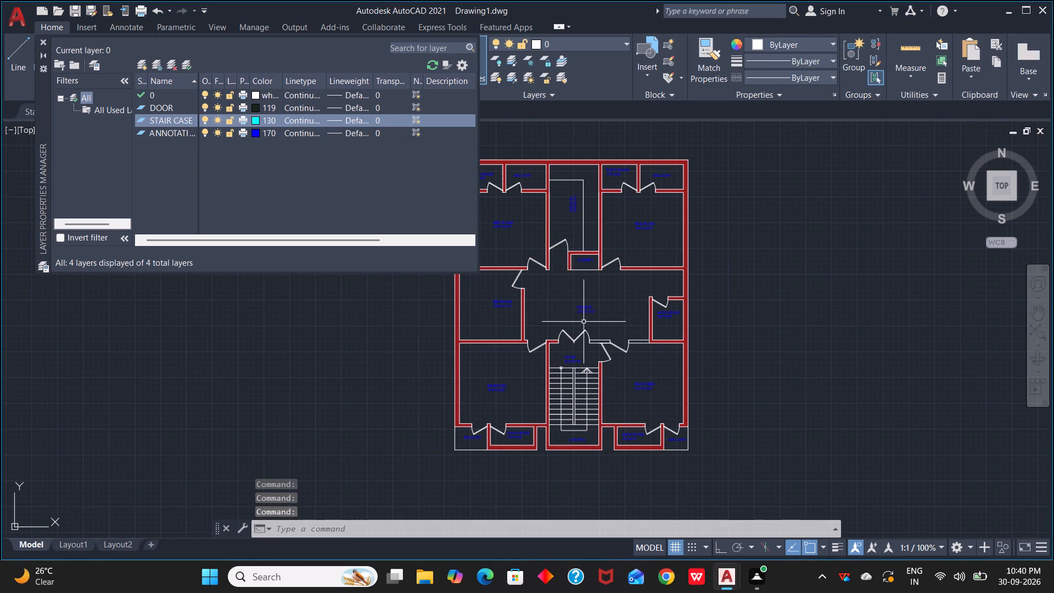
{"action": "left_click", "coordinate": [40, 40]}
Move all the door symbols throughout the plan, including the double door above the stair, to the DOOR layer.
{"action": "scroll", "coordinate": [475, 231], "scroll_direction": "up", "scroll_amount": 2}
{"action": "scroll", "coordinate": [507, 198], "scroll_direction": "down", "scroll_amount": 2}
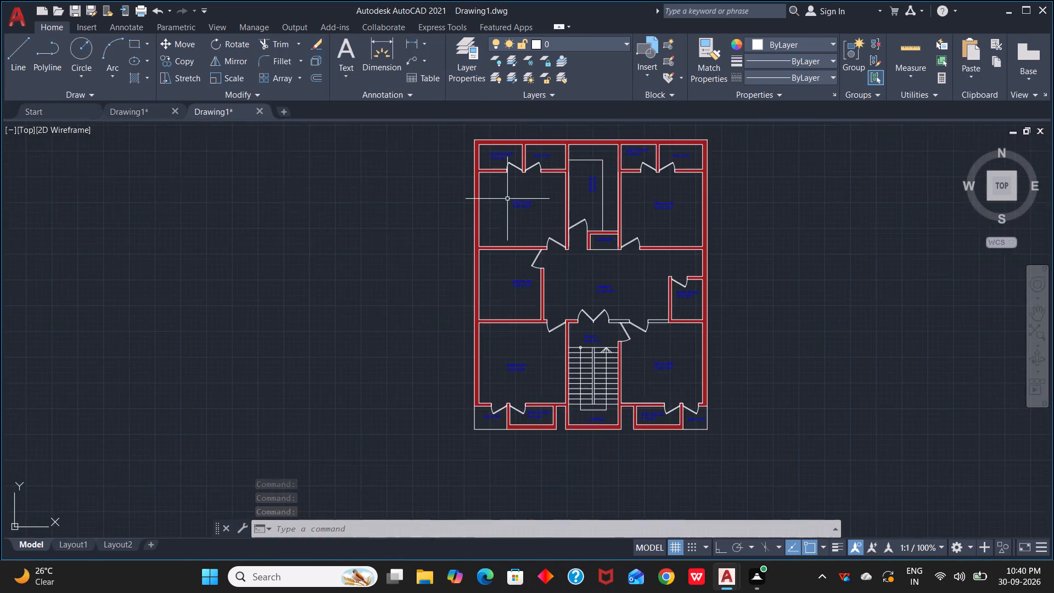
{"action": "middle_click_drag", "start_coordinate": [509, 203], "coordinate": [513, 233]}
{"action": "left_click", "coordinate": [515, 197]}
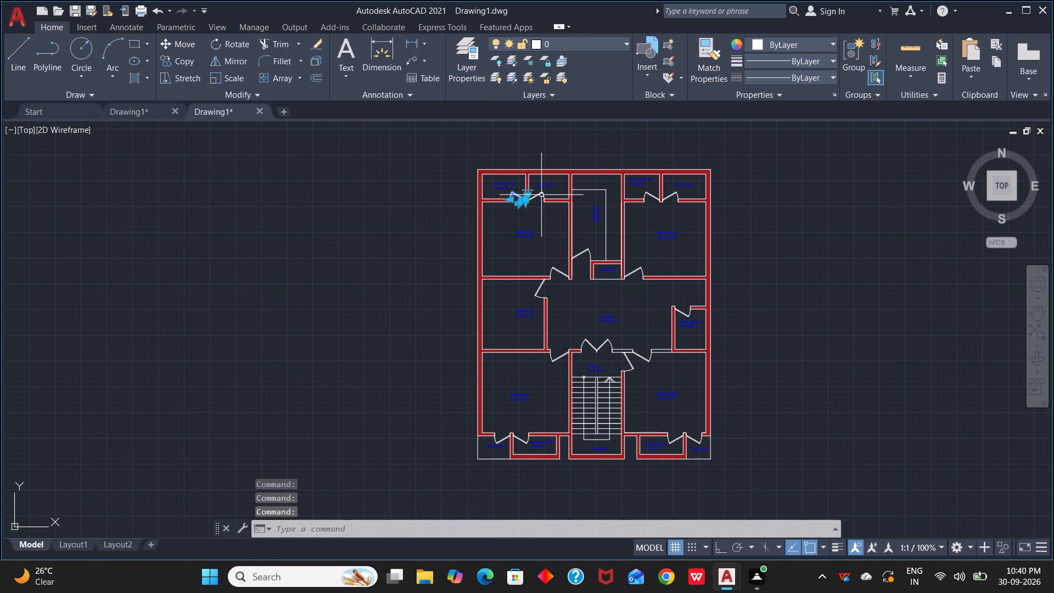
{"action": "left_click", "coordinate": [541, 194]}
{"action": "left_click", "coordinate": [653, 197]}
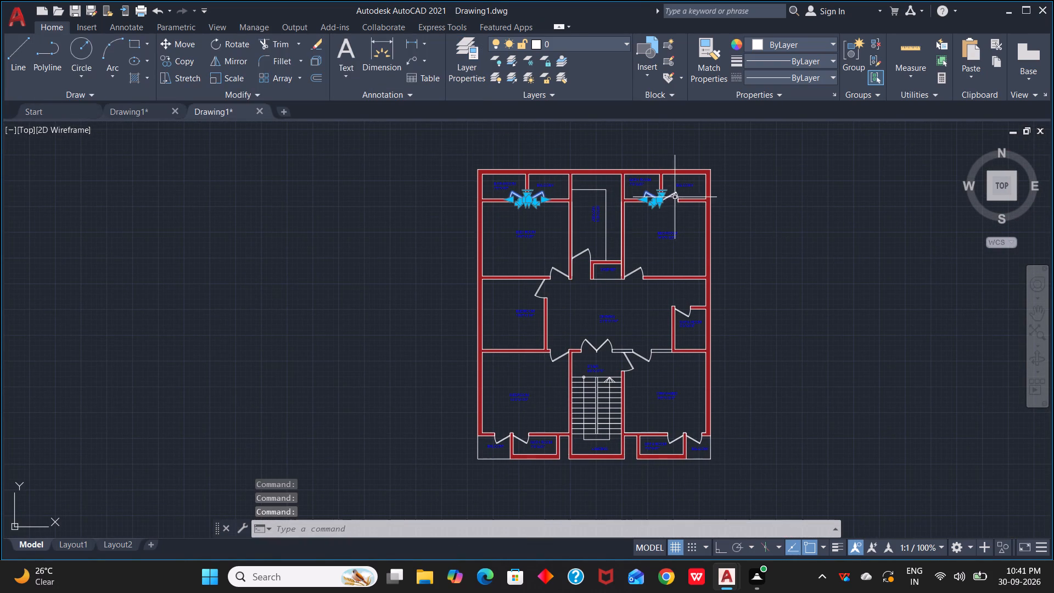
{"action": "left_click", "coordinate": [675, 197]}
{"action": "left_click", "coordinate": [583, 250]}
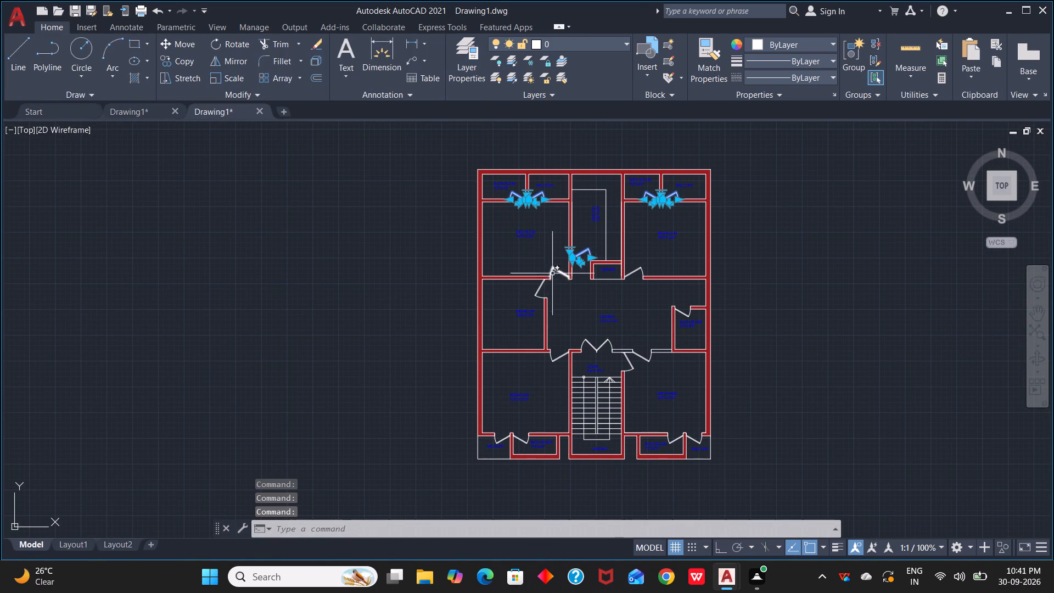
{"action": "left_click", "coordinate": [553, 272]}
{"action": "left_click_drag", "start_coordinate": [537, 290], "coordinate": [544, 292]}
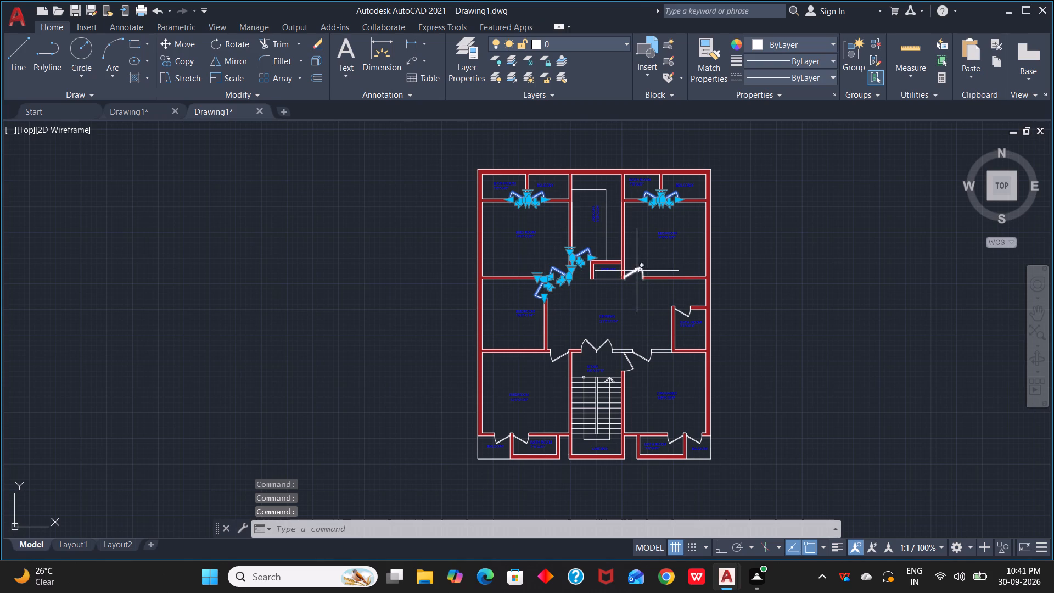
{"action": "left_click", "coordinate": [643, 276]}
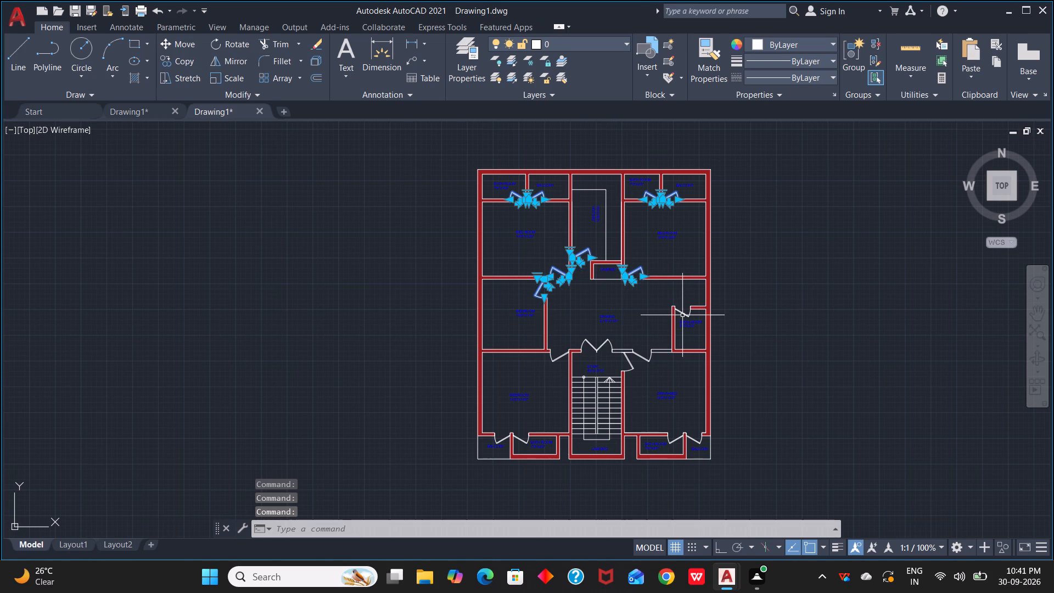
{"action": "left_click", "coordinate": [682, 315]}
{"action": "left_click", "coordinate": [587, 343]}
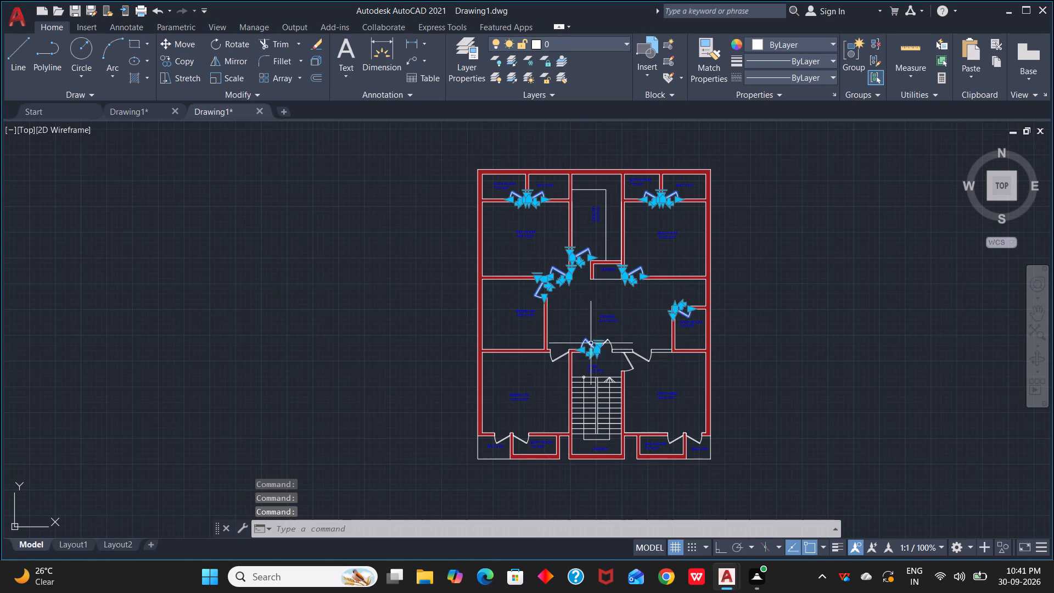
{"action": "left_click", "coordinate": [608, 344]}
{"action": "left_click", "coordinate": [557, 356]}
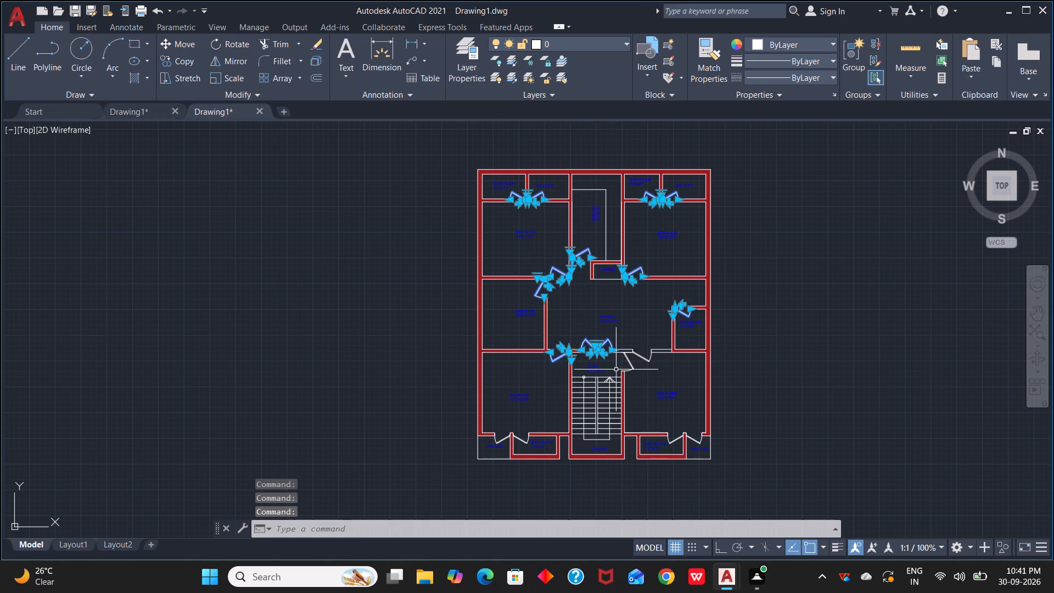
{"action": "left_click", "coordinate": [630, 362]}
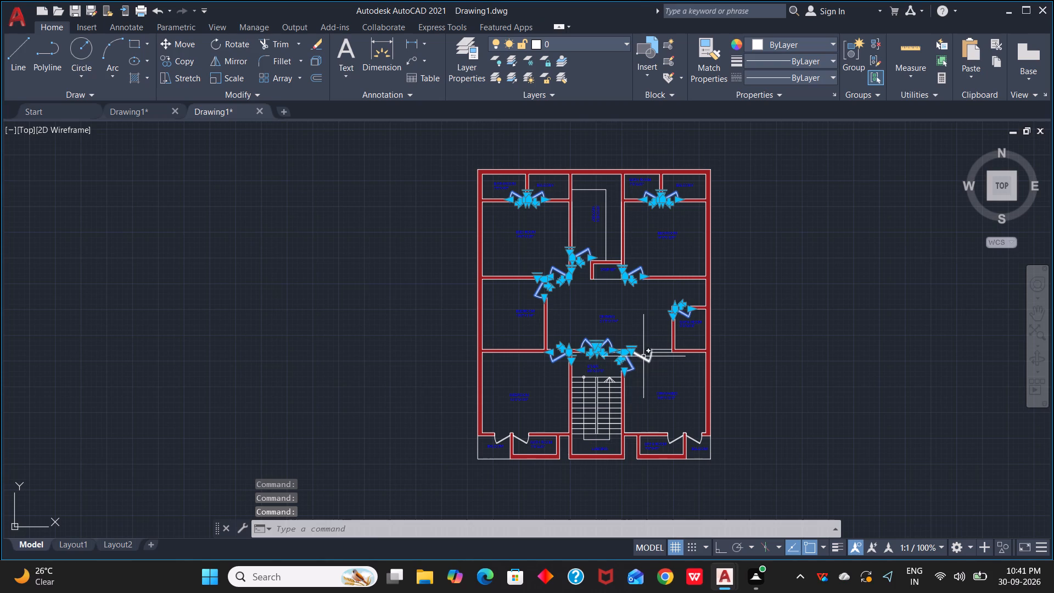
{"action": "left_click", "coordinate": [643, 356]}
{"action": "left_click", "coordinate": [506, 437]}
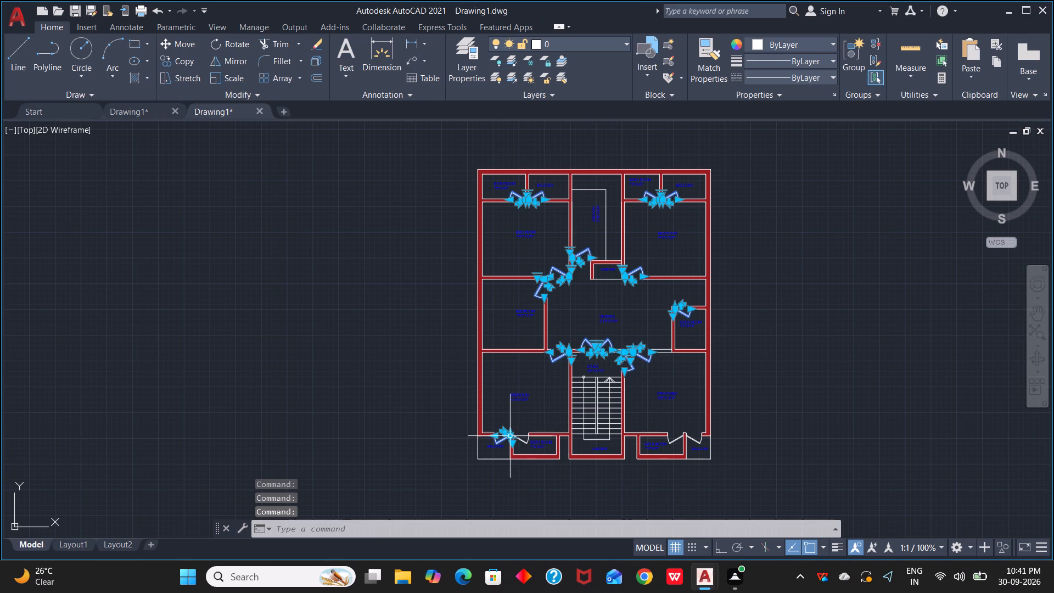
{"action": "left_click", "coordinate": [524, 439]}
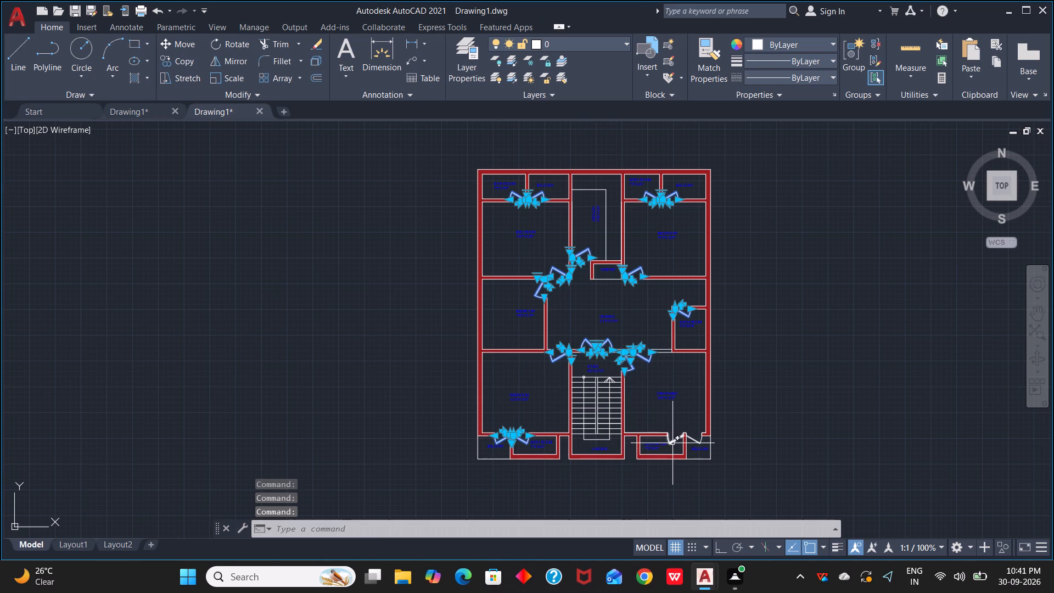
{"action": "left_click", "coordinate": [674, 441]}
{"action": "left_click", "coordinate": [696, 441]}
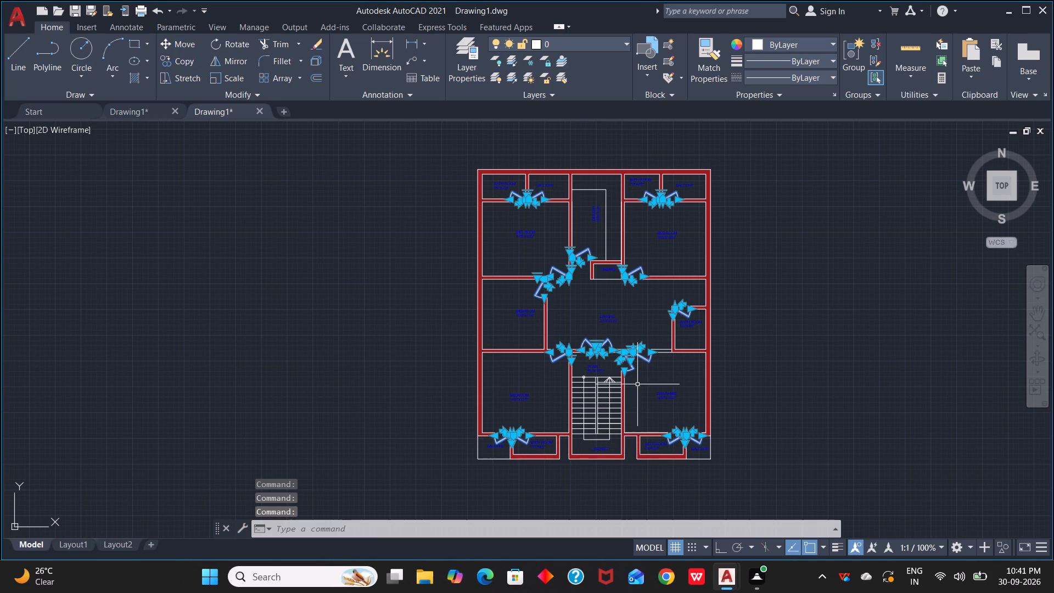
{"action": "left_click", "coordinate": [625, 43]}
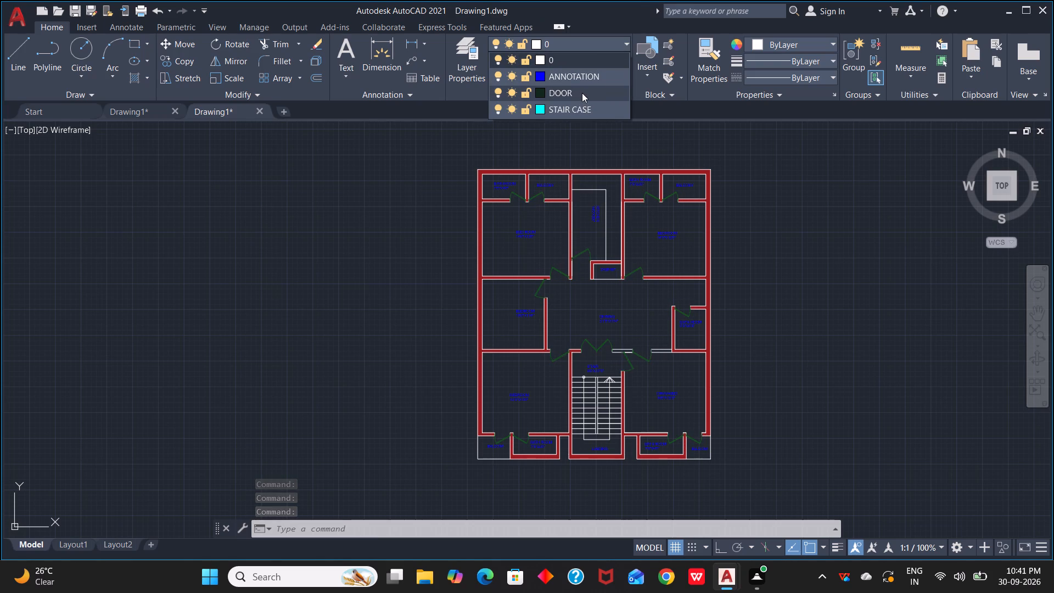
{"action": "left_click", "coordinate": [582, 93]}
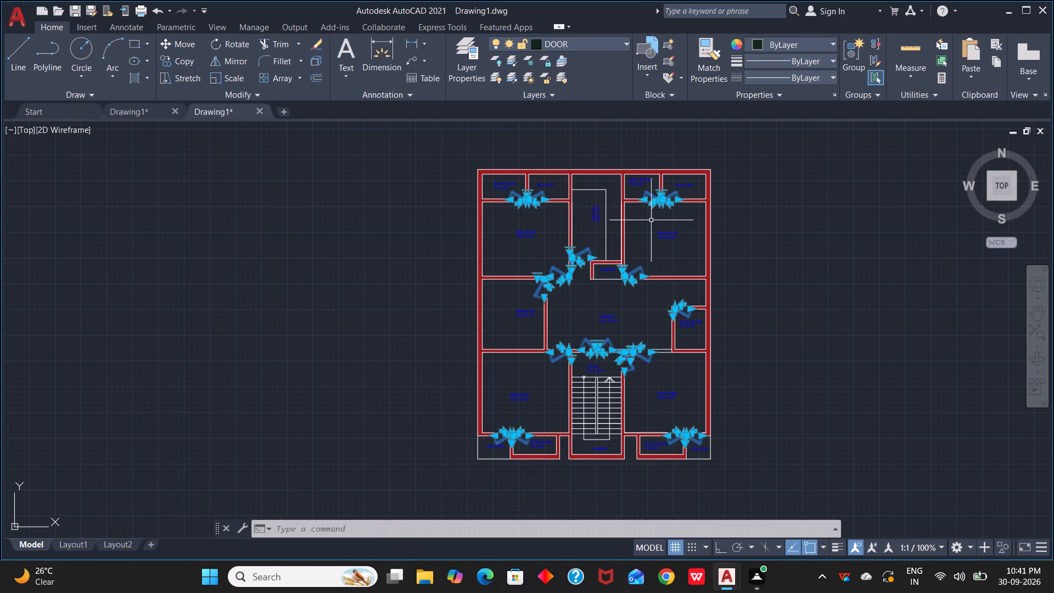
{"action": "key", "text": "Escape"}
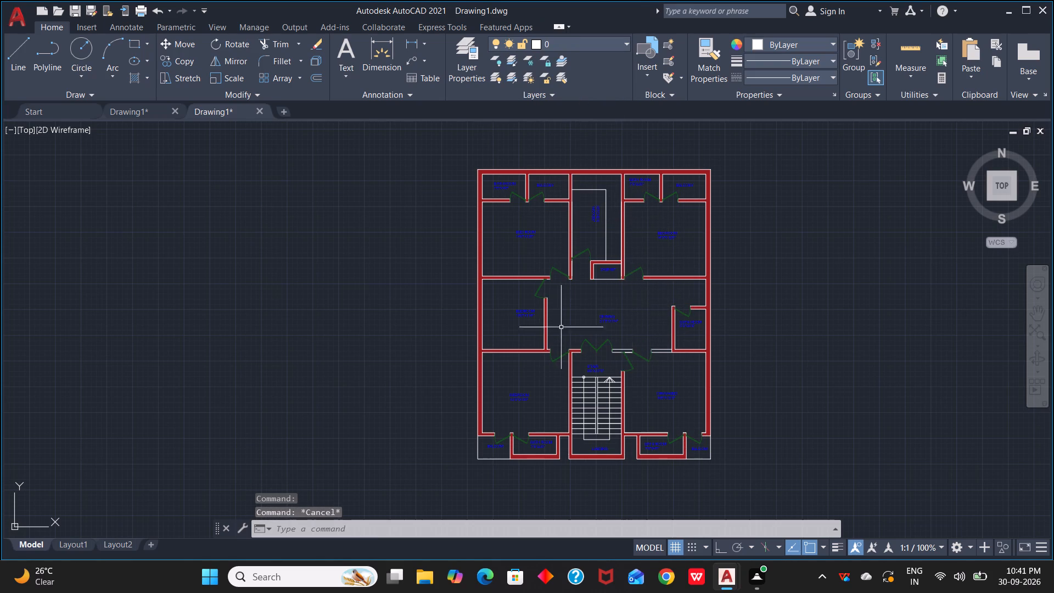
Hatch the two unfilled wall segments south of the dining area, either side of the door, with solid dark red 153,27,30.
{"action": "scroll", "coordinate": [646, 372], "scroll_direction": "up", "scroll_amount": 2}
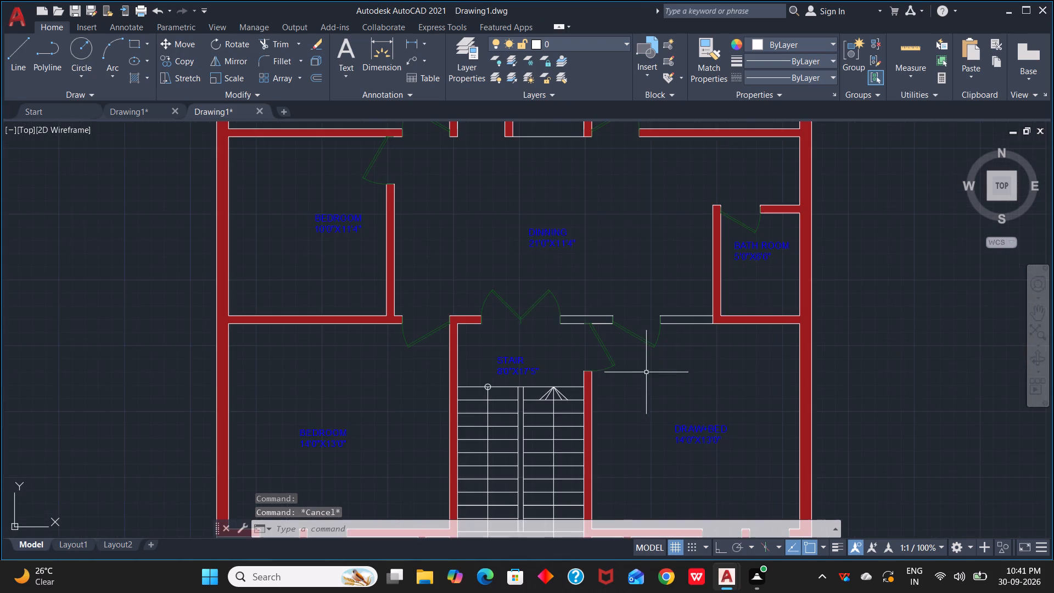
{"action": "middle_click_drag", "start_coordinate": [646, 372], "coordinate": [659, 396]}
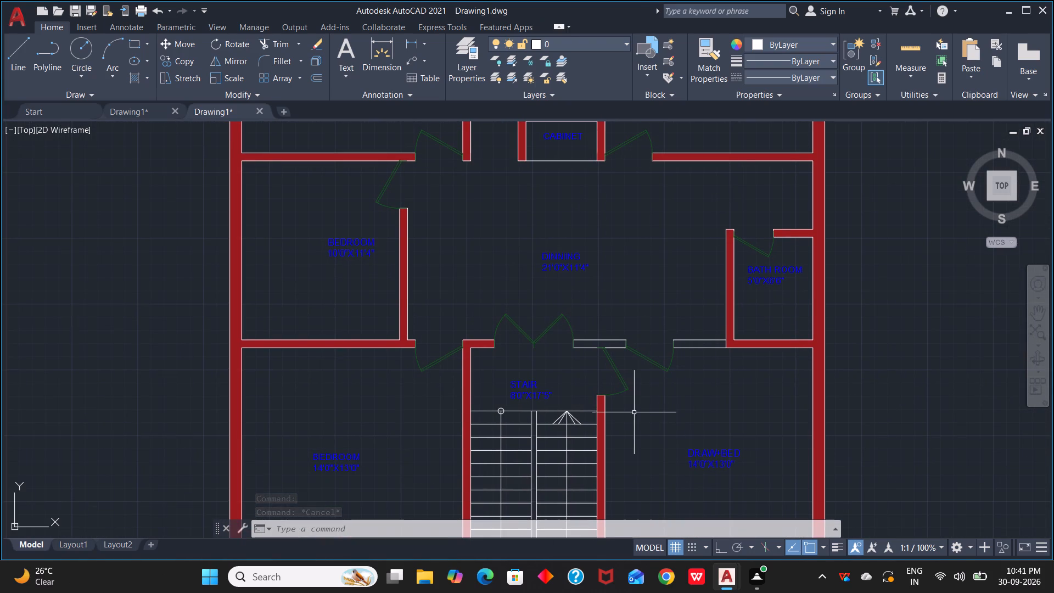
{"action": "key", "text": "h"}
{"action": "key", "text": "space"}
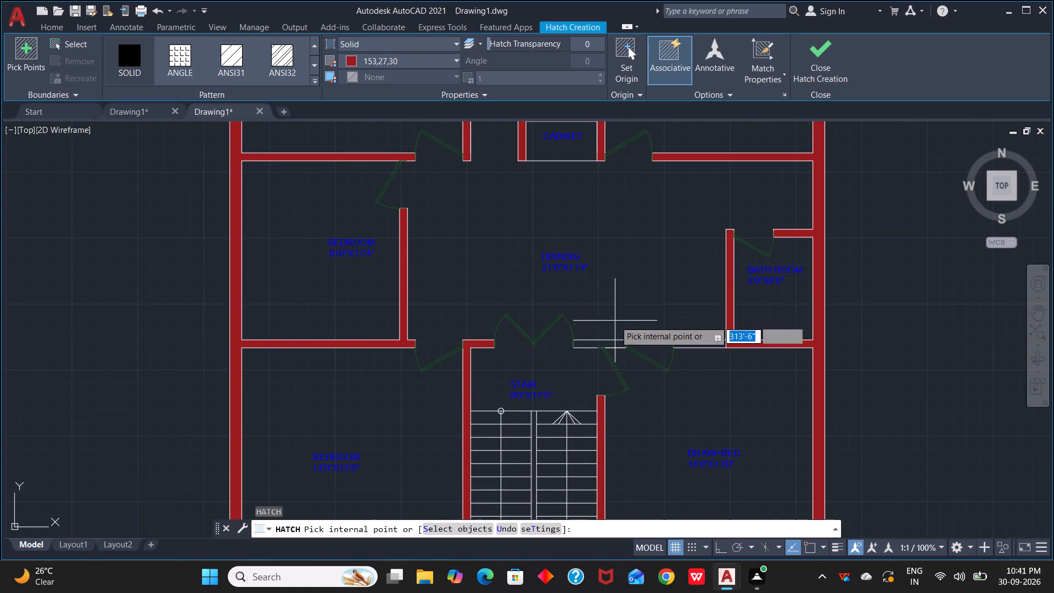
{"action": "left_click", "coordinate": [612, 345]}
{"action": "left_click", "coordinate": [704, 345]}
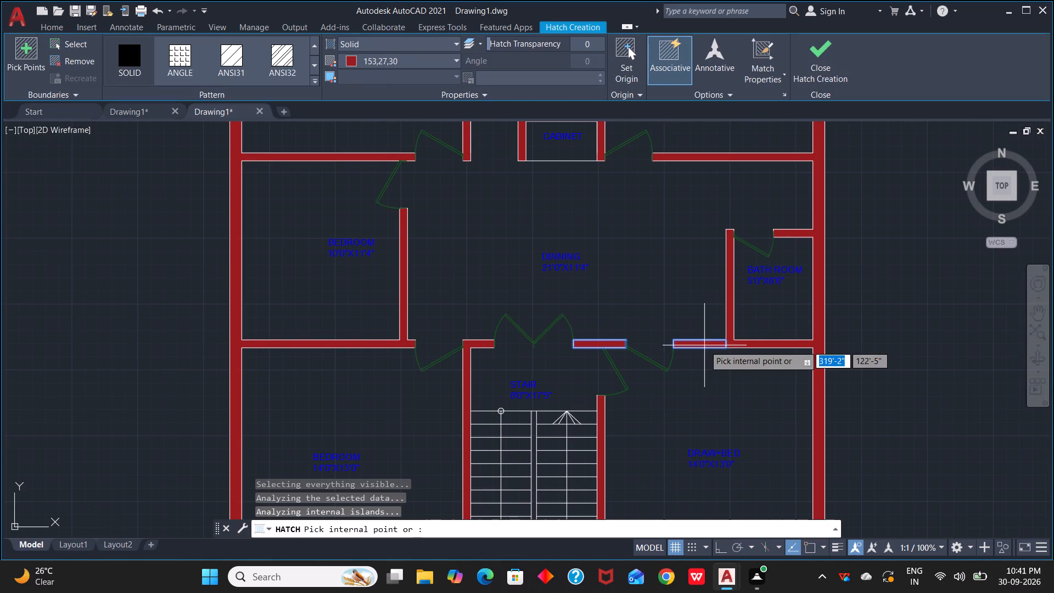
{"action": "scroll", "coordinate": [730, 359], "scroll_direction": "up", "scroll_amount": 3}
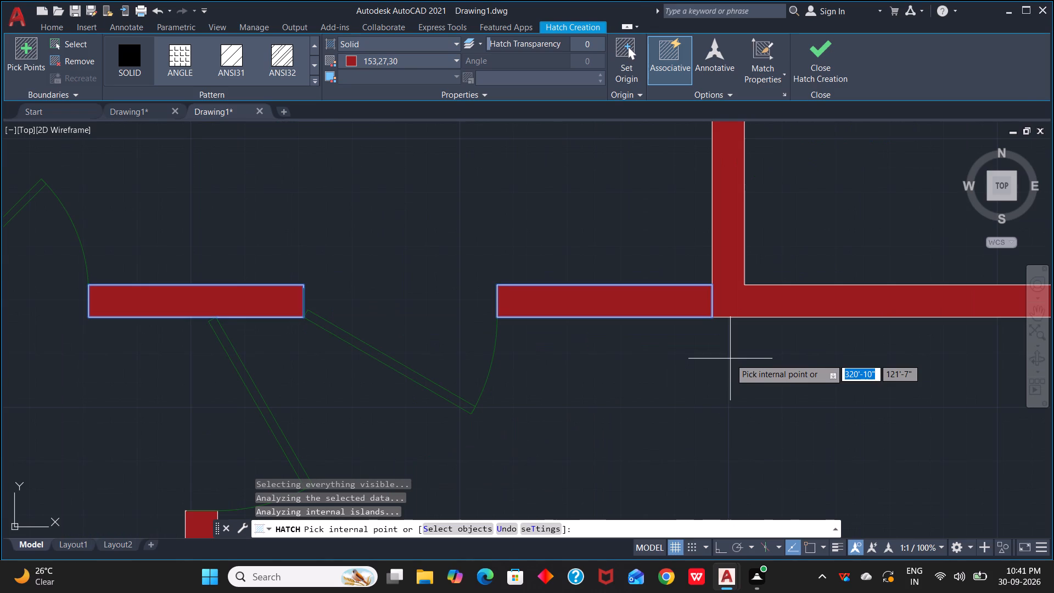
{"action": "key", "text": "Escape"}
Trim away the short line crossing the wall junction at the southwest corner of the bathroom beside the dining area.
{"action": "key", "text": "t"}
{"action": "type", "text": "R"}
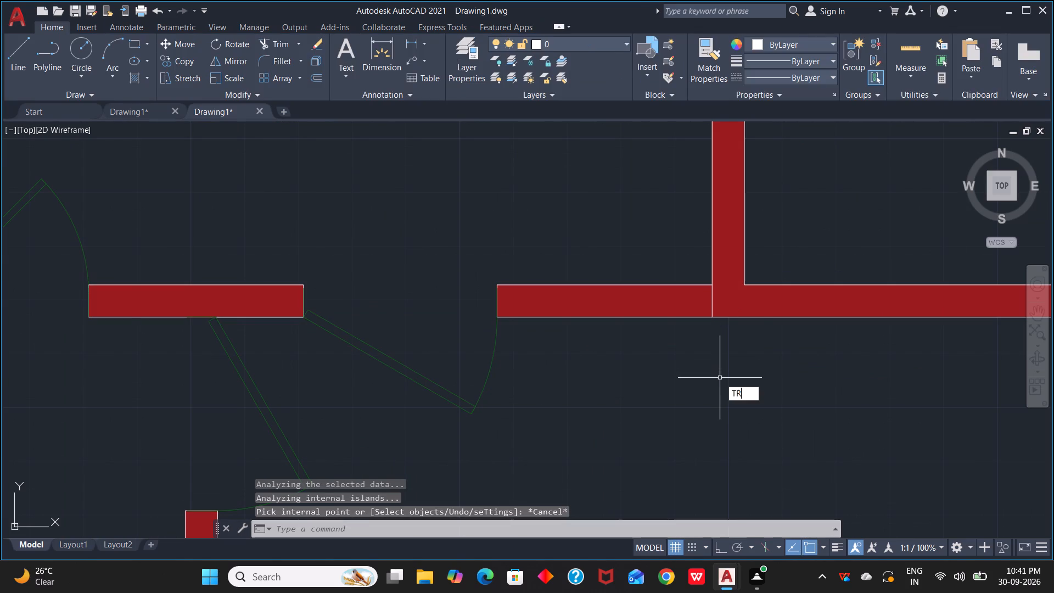
{"action": "key", "text": "space"}
{"action": "left_click", "coordinate": [713, 302]}
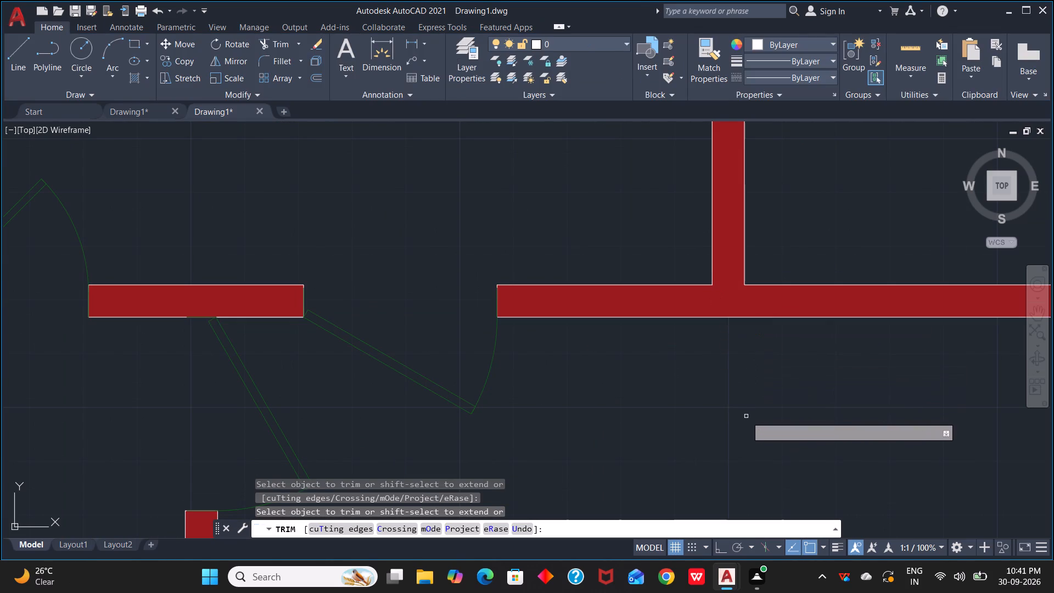
{"action": "key", "text": "Escape"}
{"action": "key", "text": "Escape"}
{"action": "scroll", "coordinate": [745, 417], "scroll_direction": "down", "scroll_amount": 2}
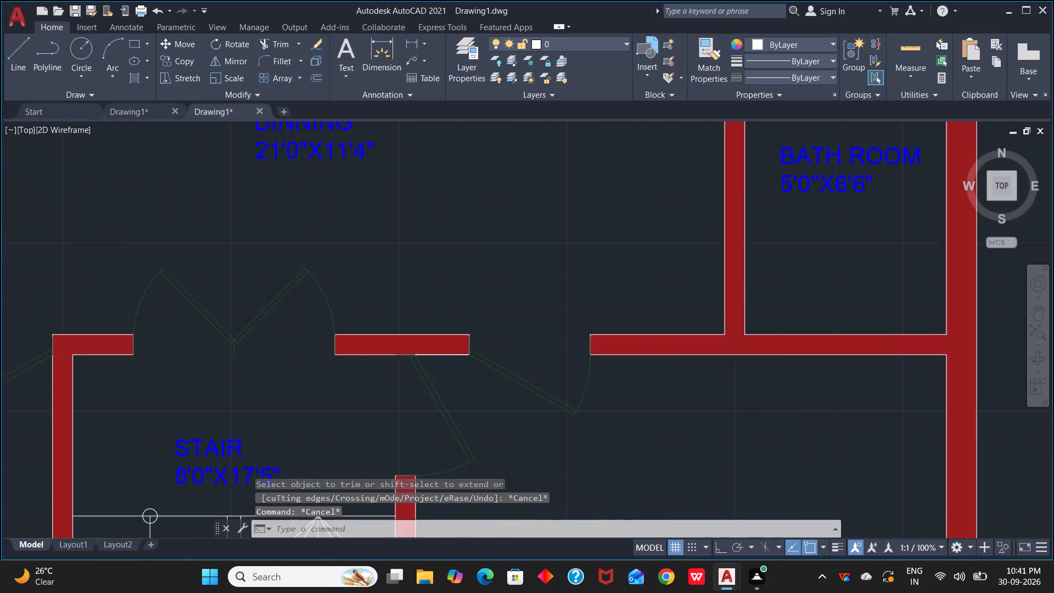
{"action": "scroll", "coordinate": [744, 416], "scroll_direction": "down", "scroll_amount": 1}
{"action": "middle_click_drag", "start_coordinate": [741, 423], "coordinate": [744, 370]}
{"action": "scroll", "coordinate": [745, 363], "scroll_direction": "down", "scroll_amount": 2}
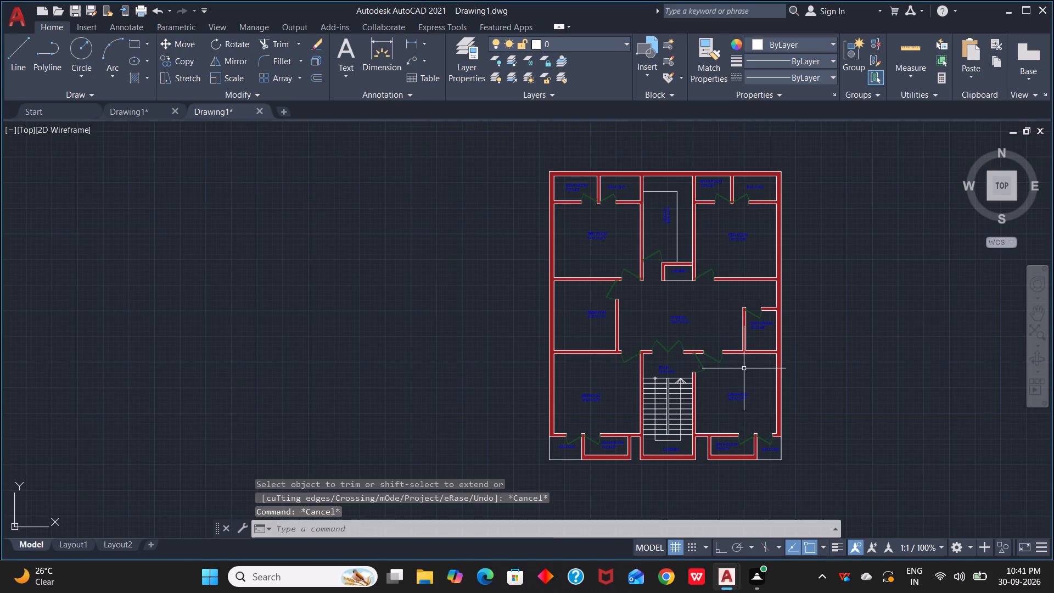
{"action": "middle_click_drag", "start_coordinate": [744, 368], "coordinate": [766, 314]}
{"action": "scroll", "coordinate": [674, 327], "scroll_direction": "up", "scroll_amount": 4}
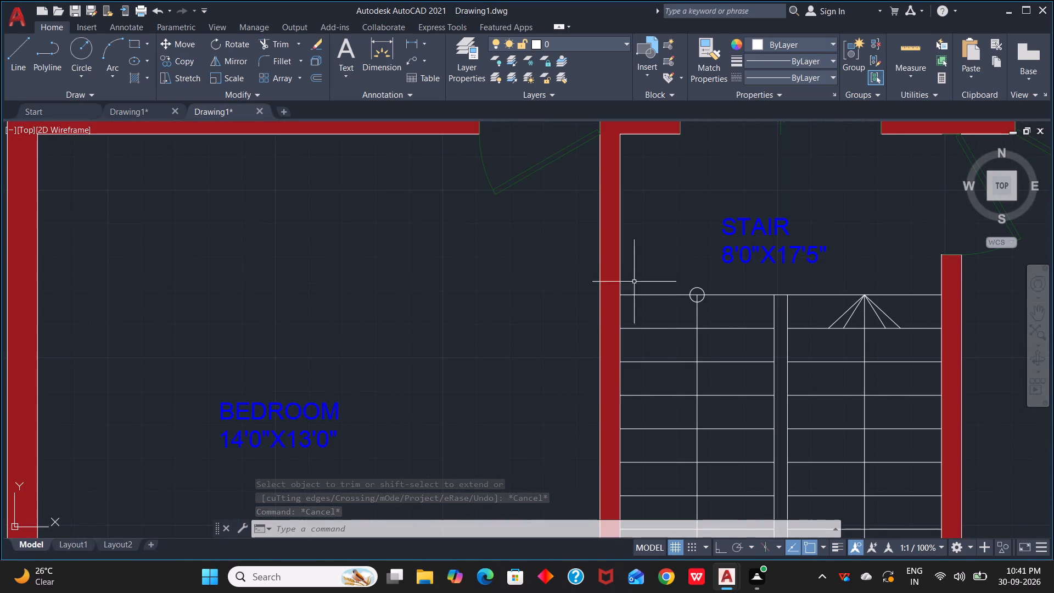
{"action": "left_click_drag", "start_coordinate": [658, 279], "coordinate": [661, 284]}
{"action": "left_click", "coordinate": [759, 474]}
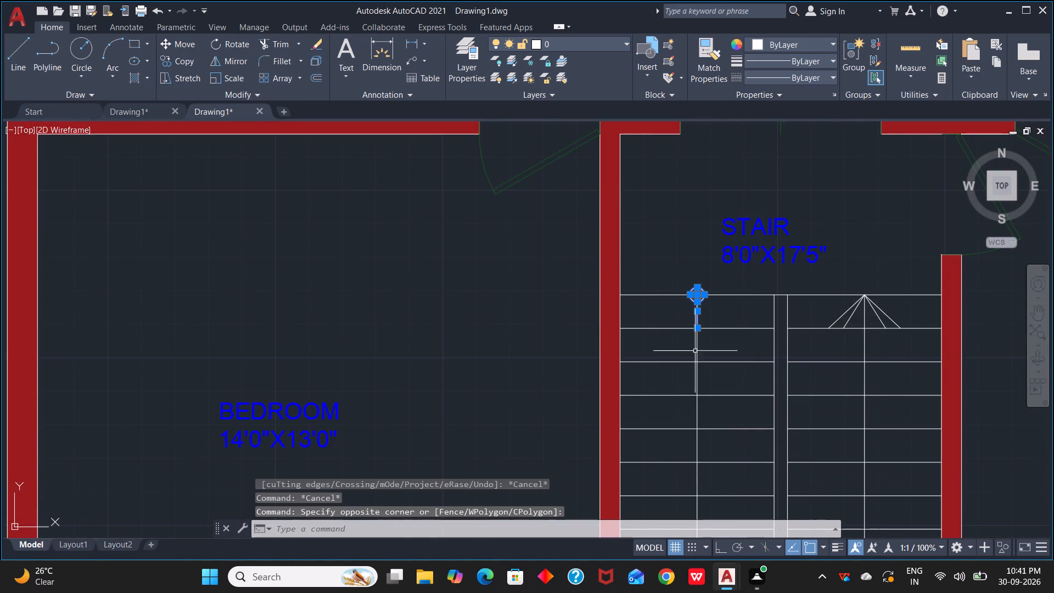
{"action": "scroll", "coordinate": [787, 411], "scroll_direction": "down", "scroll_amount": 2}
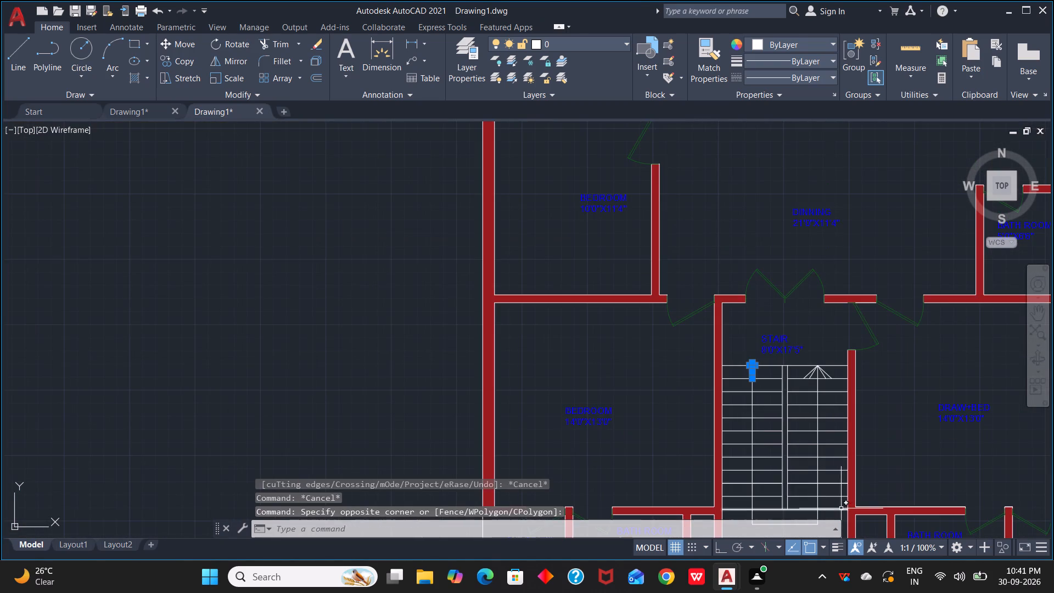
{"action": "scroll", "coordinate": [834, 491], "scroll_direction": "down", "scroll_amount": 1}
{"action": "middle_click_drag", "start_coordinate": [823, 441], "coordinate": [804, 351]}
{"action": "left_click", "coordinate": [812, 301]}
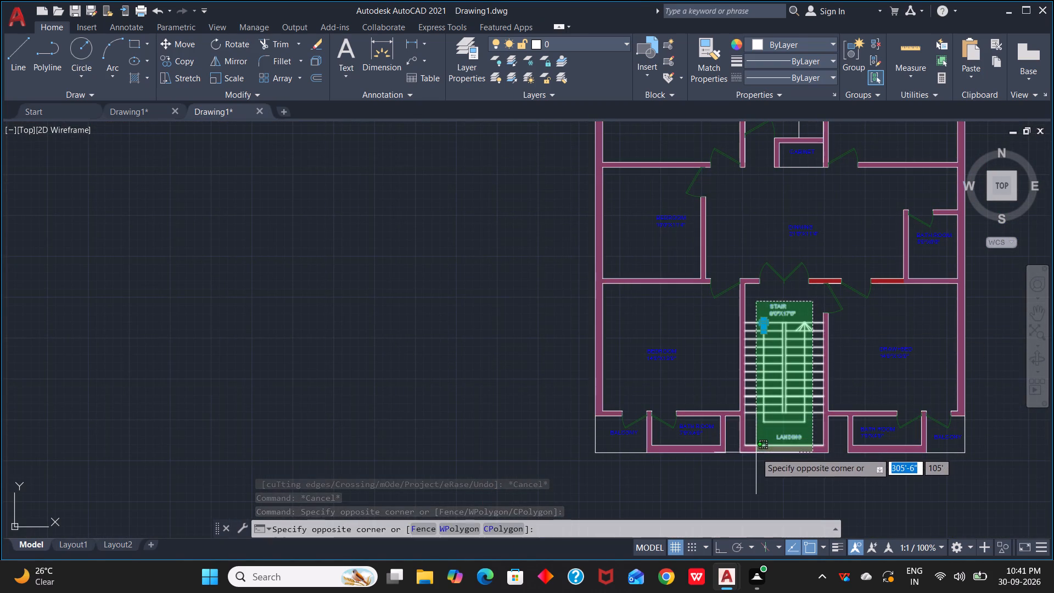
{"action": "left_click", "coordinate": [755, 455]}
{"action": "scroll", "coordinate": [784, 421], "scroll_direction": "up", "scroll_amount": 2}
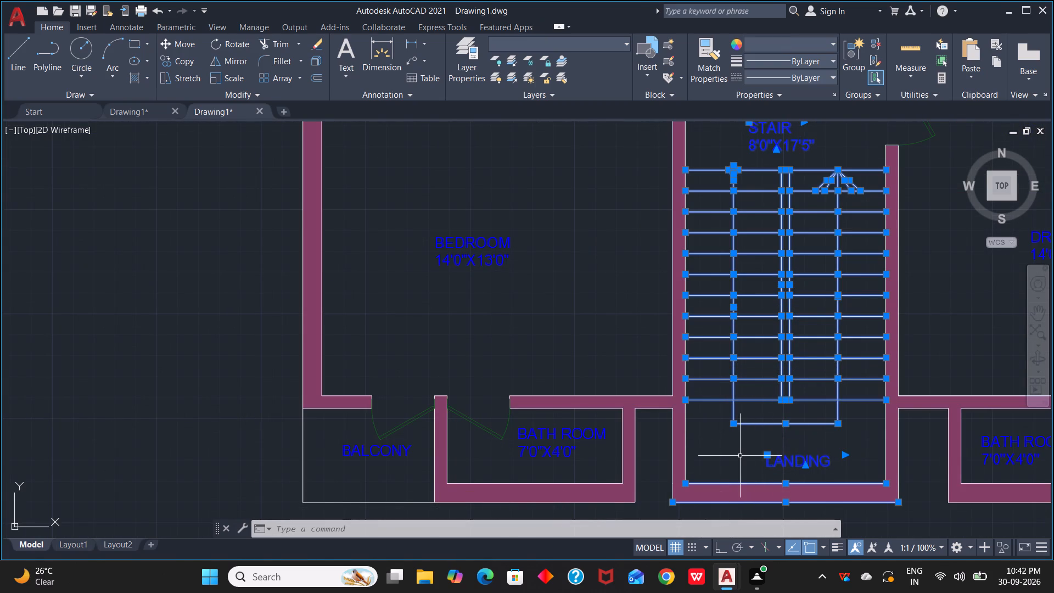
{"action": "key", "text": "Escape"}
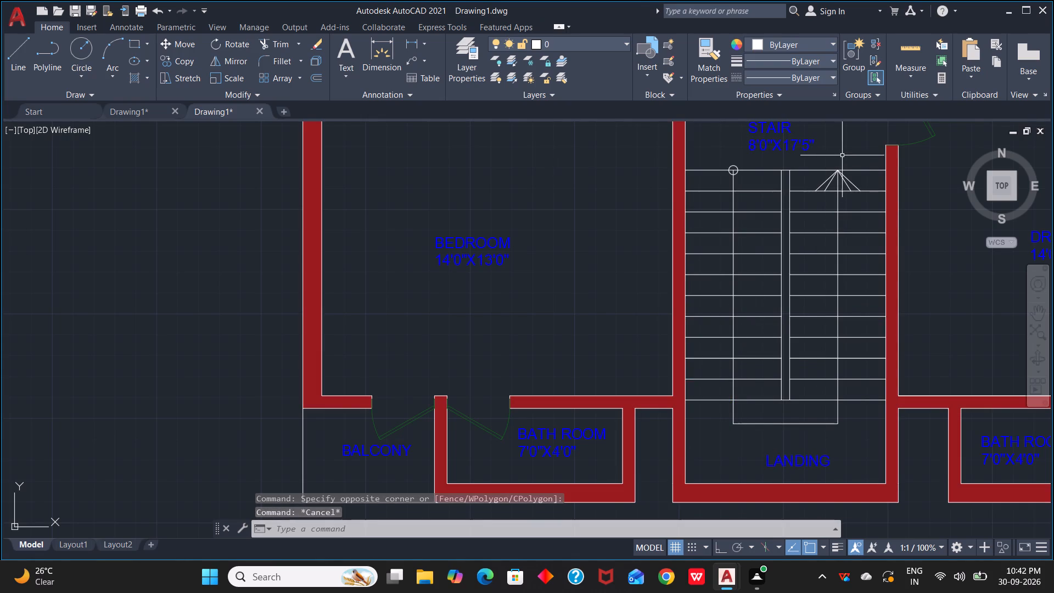
Move all the staircase linework, including the treads, central divider, direction line and arrow, to the STAIR CASE layer.
{"action": "left_click", "coordinate": [879, 160]}
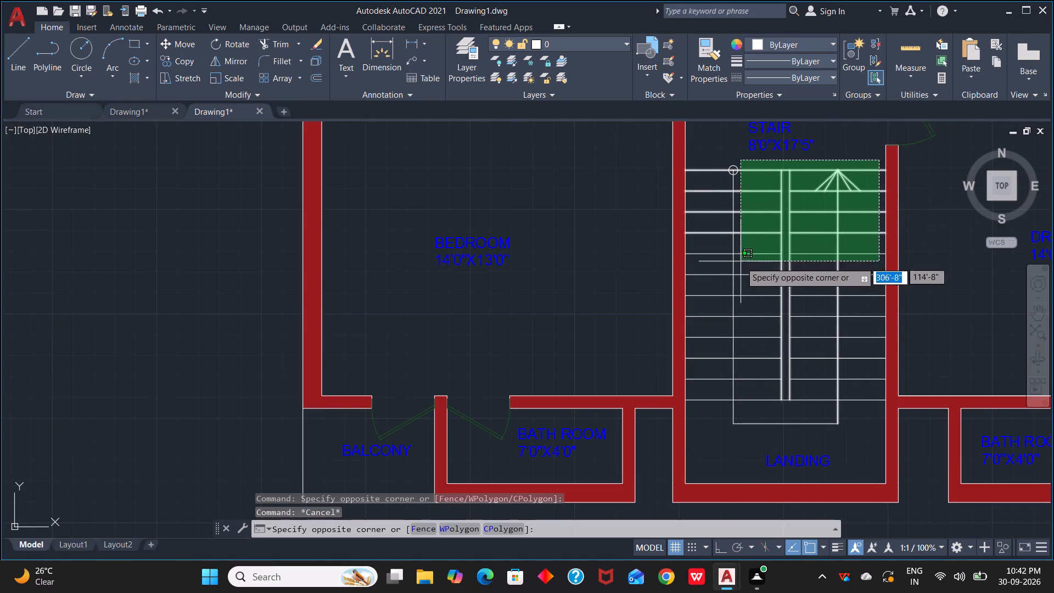
{"action": "left_click", "coordinate": [697, 435]}
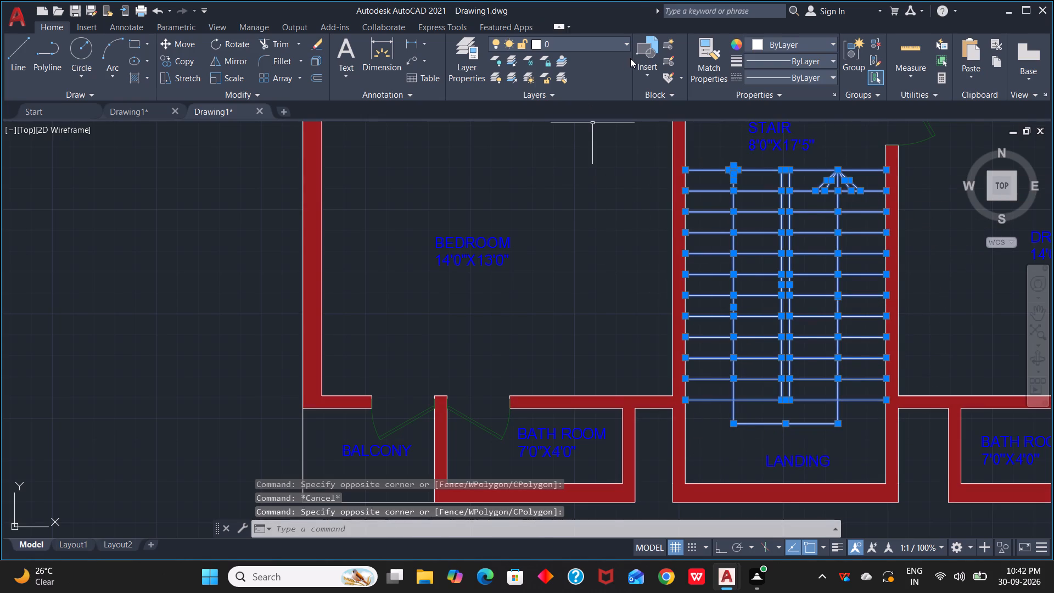
{"action": "left_click", "coordinate": [626, 43]}
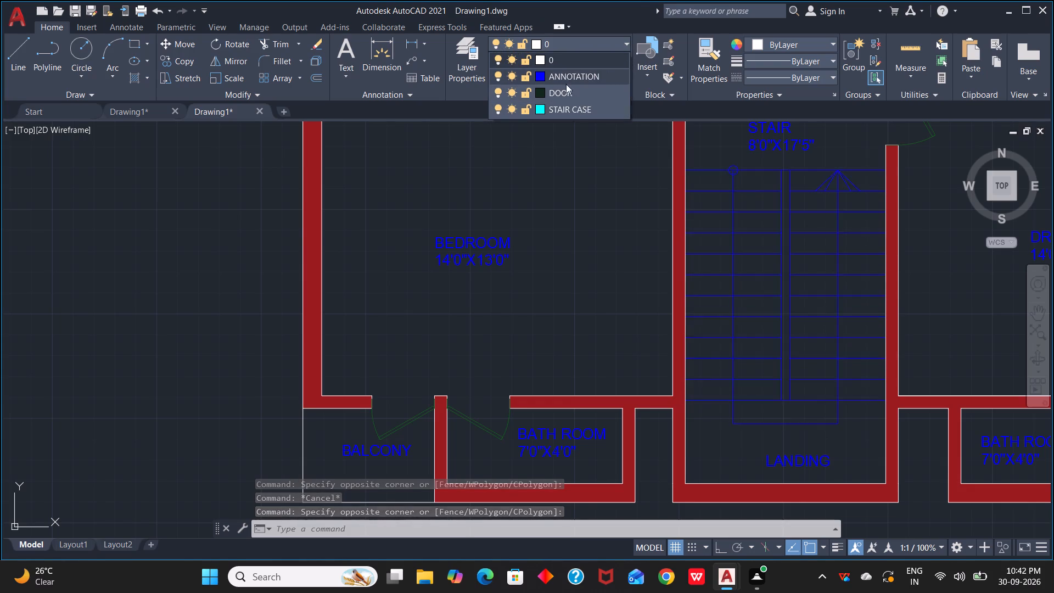
{"action": "left_click", "coordinate": [576, 113]}
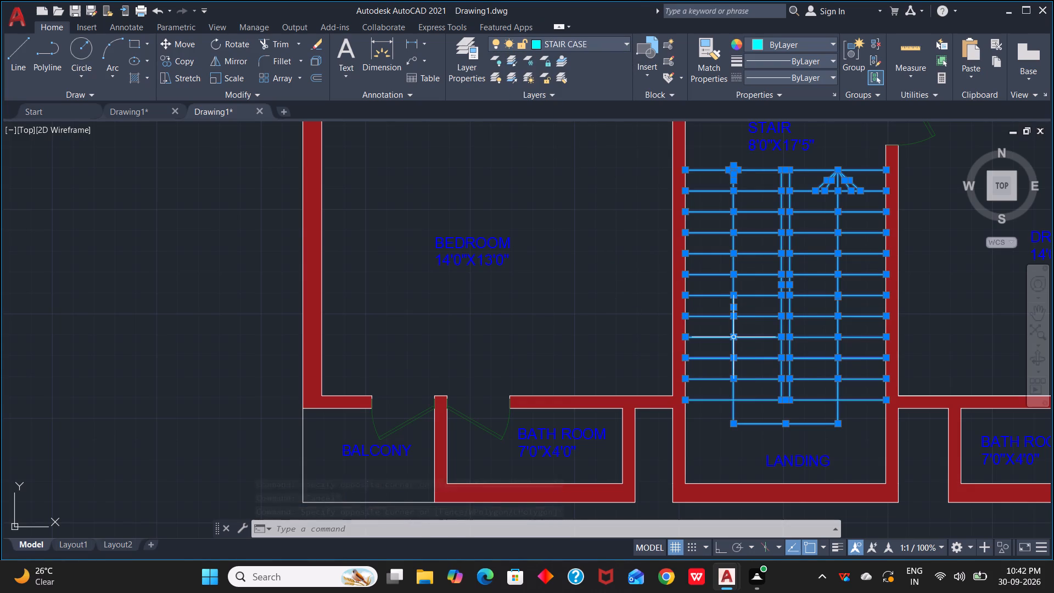
{"action": "key", "text": "Escape"}
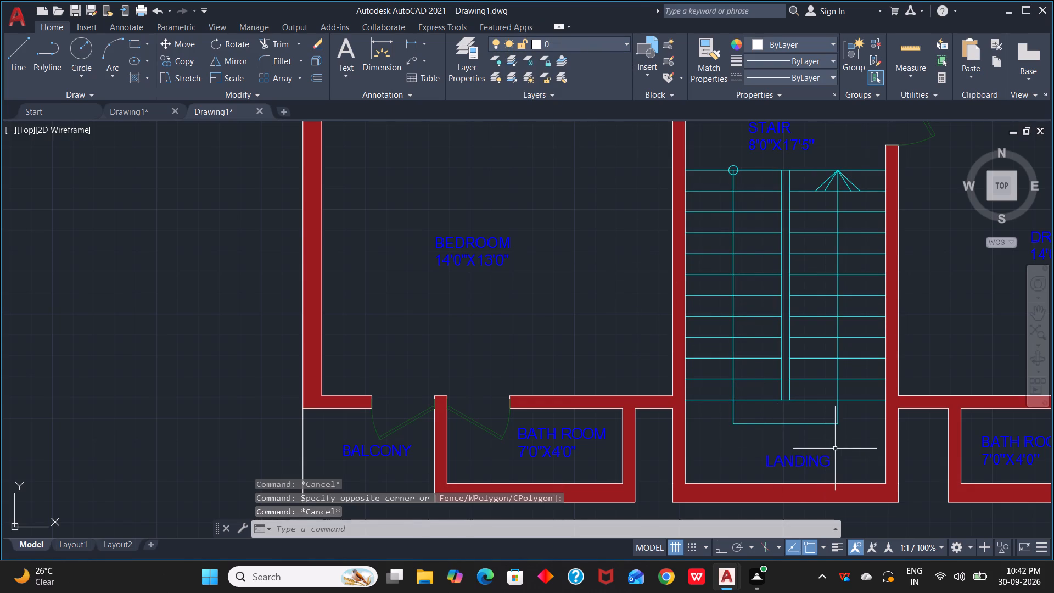
Move the two lines forming the inner edge of the L-shaped kitchen counter to the ANNOTATION layer.
{"action": "scroll", "coordinate": [876, 427], "scroll_direction": "down", "scroll_amount": 2}
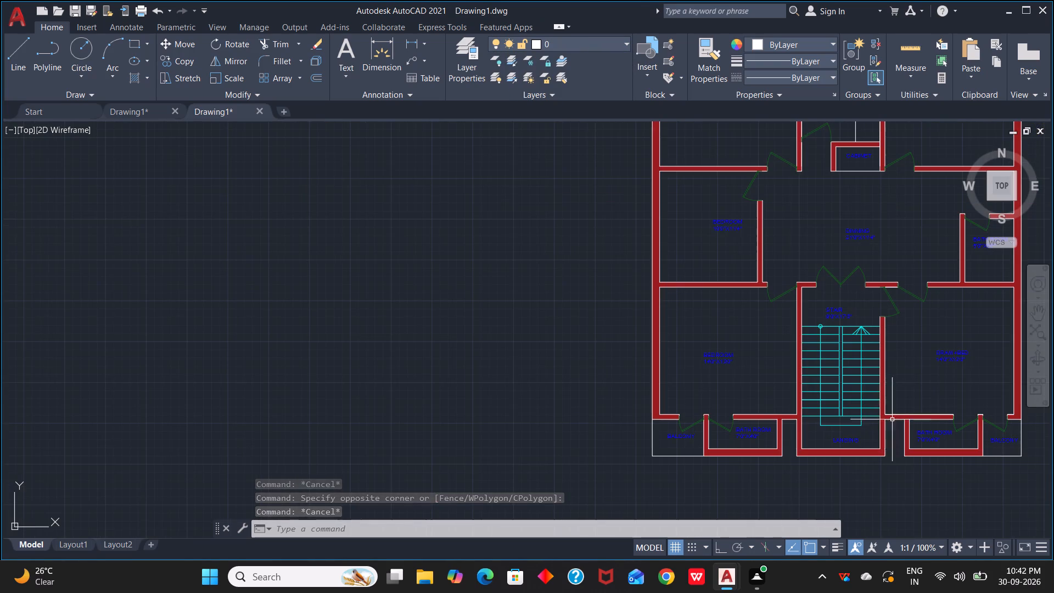
{"action": "middle_click_drag", "start_coordinate": [941, 401], "coordinate": [856, 440]}
{"action": "scroll", "coordinate": [937, 407], "scroll_direction": "down", "scroll_amount": 1}
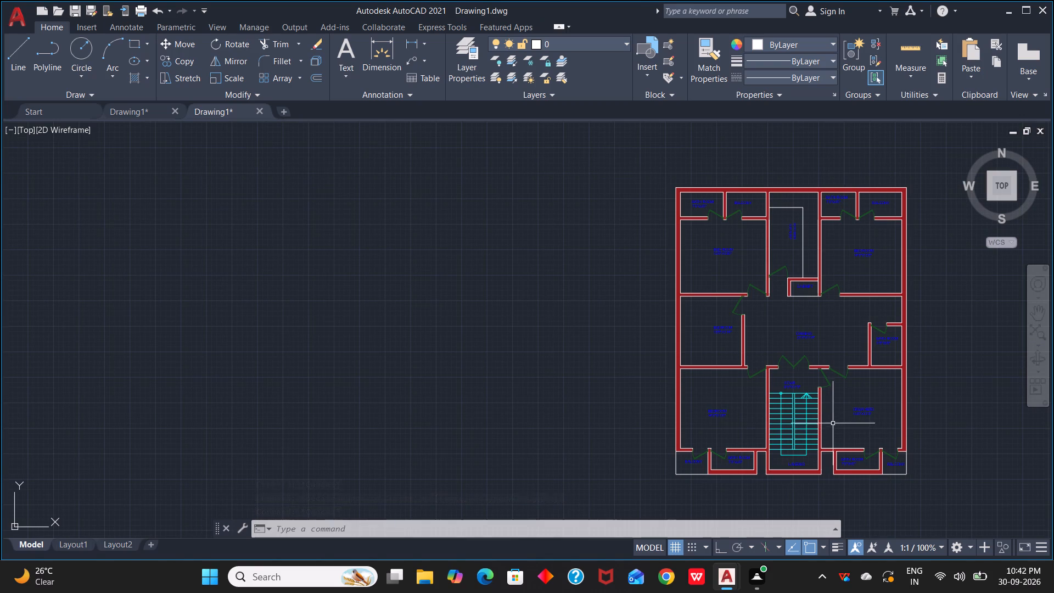
{"action": "left_click", "coordinate": [804, 262]}
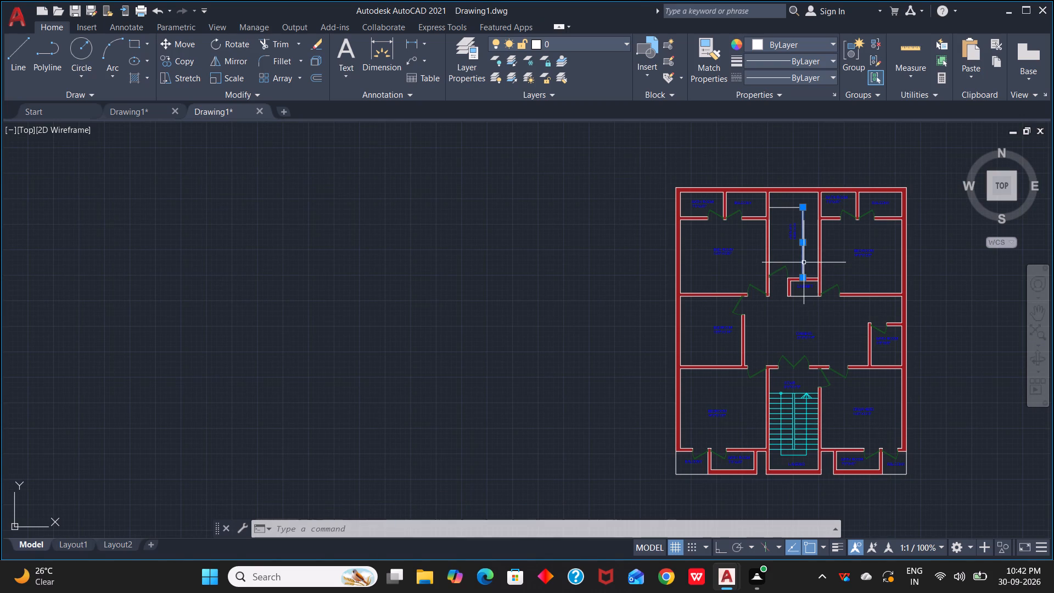
{"action": "left_click", "coordinate": [790, 208]}
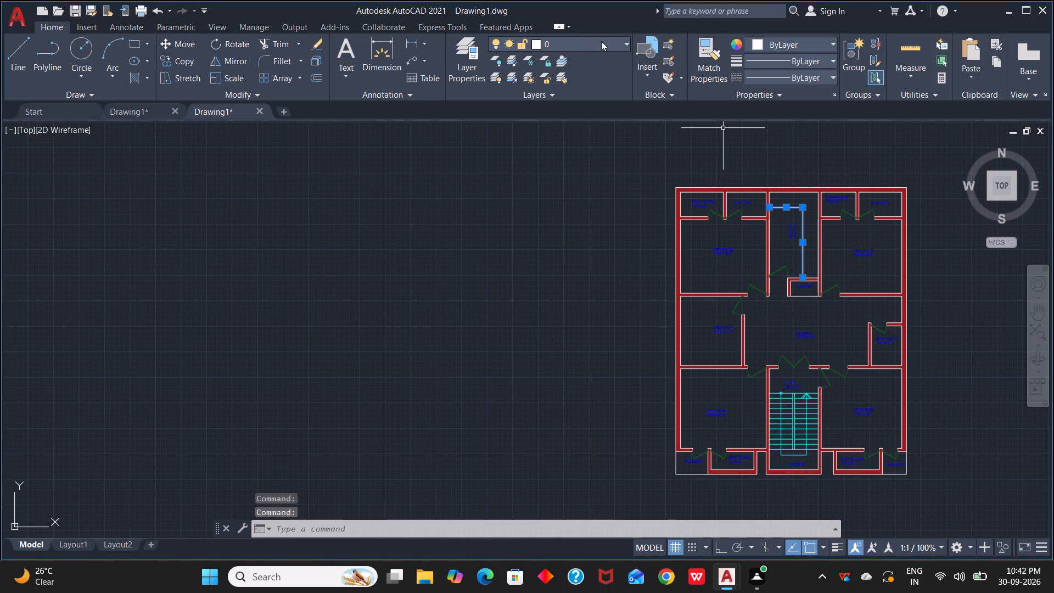
{"action": "left_click", "coordinate": [627, 42]}
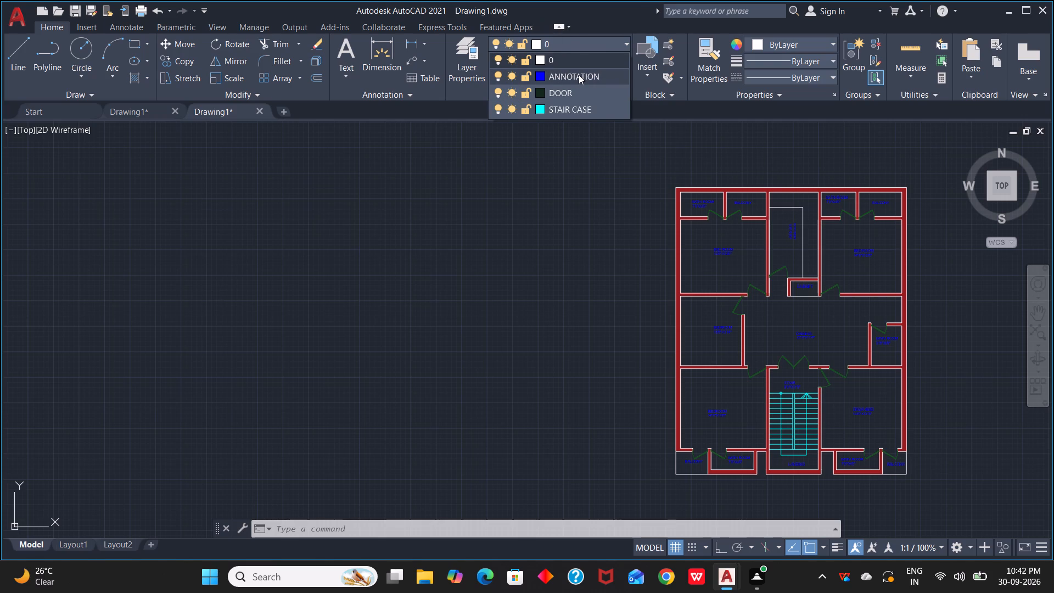
{"action": "left_click", "coordinate": [579, 75]}
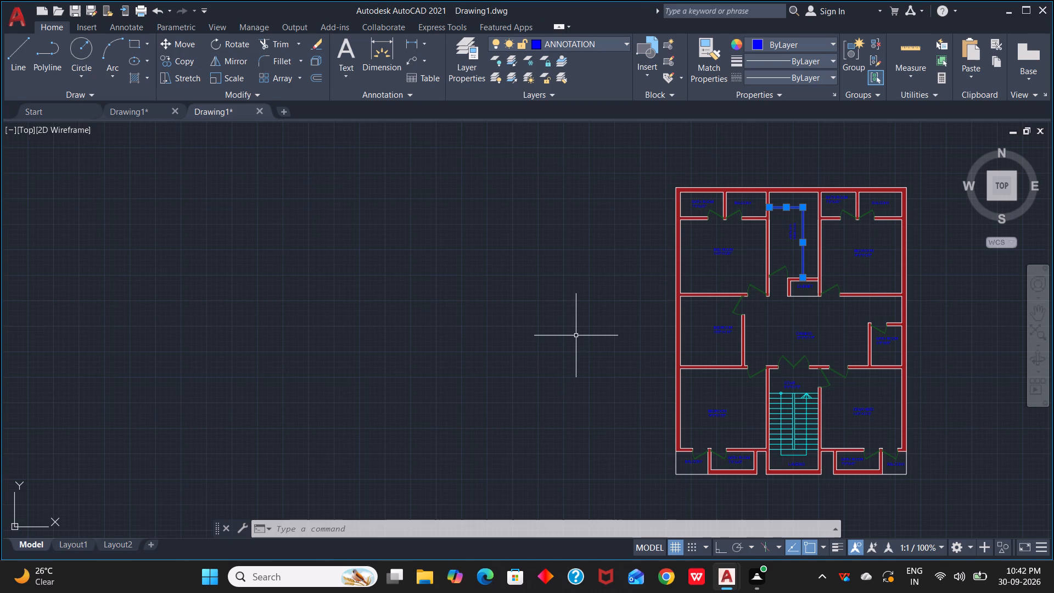
Hatch the L-shaped kitchen counter north of the cabinet with a solid fill in grey, index colour 8.
{"action": "key", "text": "h"}
{"action": "key", "text": "space"}
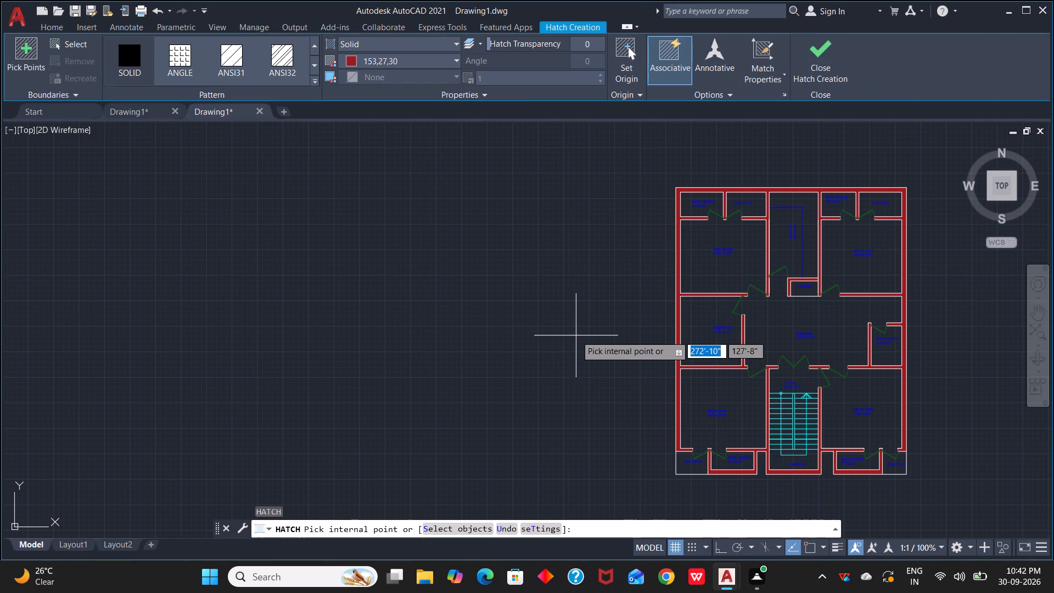
{"action": "left_click", "coordinate": [453, 56]}
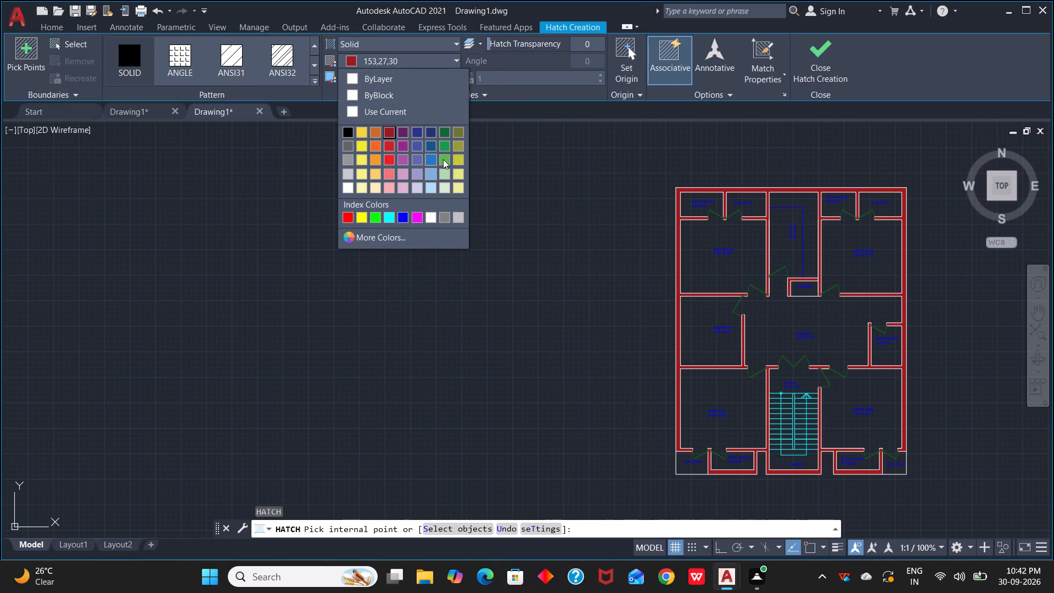
{"action": "left_click", "coordinate": [445, 218]}
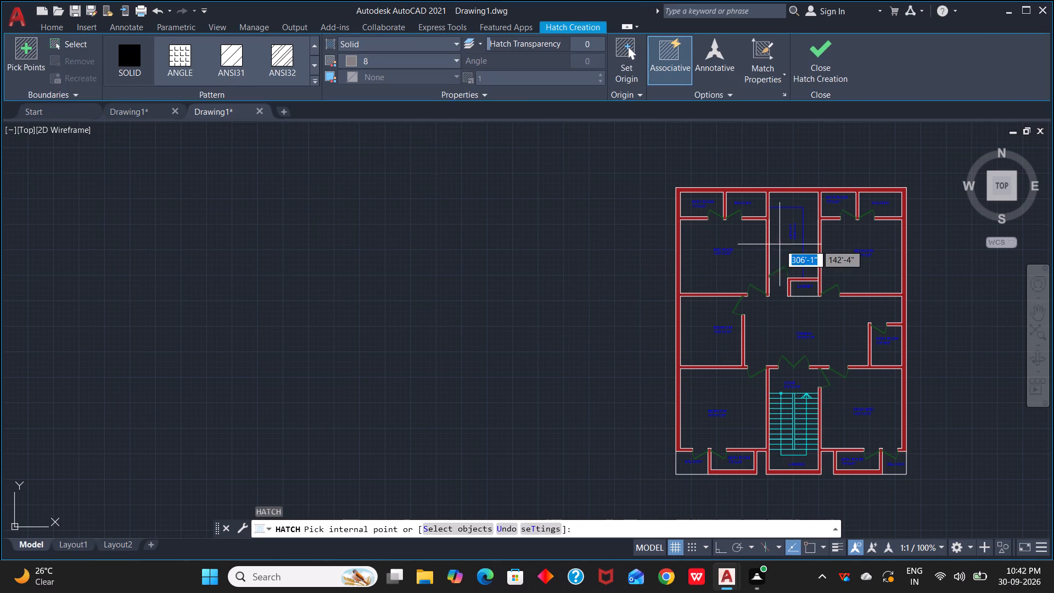
{"action": "left_click", "coordinate": [810, 242]}
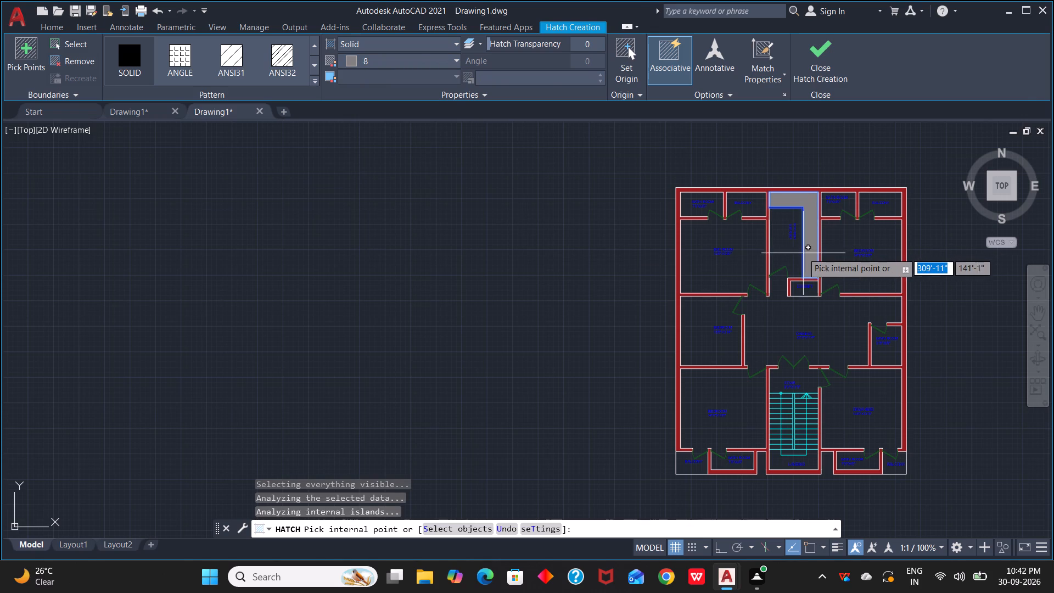
{"action": "key", "text": "Escape"}
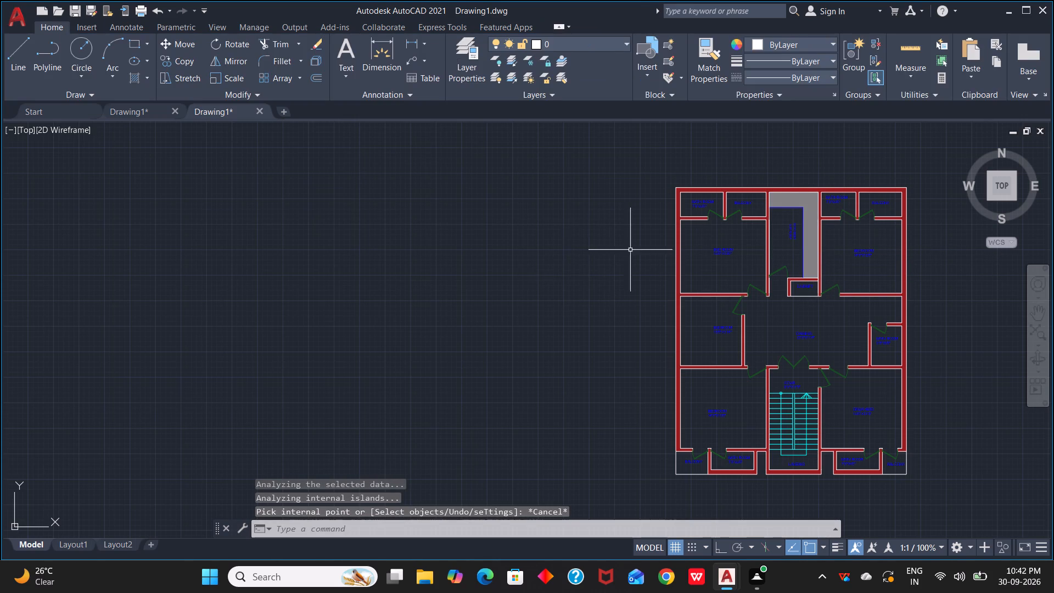
Override the colour of the kitchen counter's two inner edge lines with white 255,255,255.
{"action": "scroll", "coordinate": [843, 261], "scroll_direction": "up", "scroll_amount": 2}
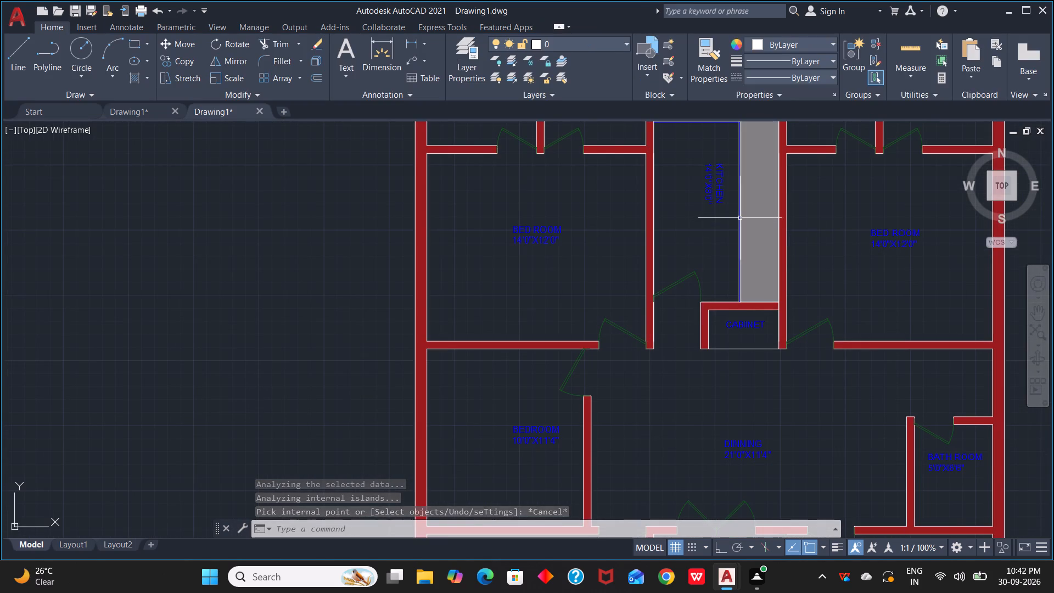
{"action": "left_click", "coordinate": [739, 218]}
{"action": "middle_click_drag", "start_coordinate": [725, 155], "coordinate": [740, 204]}
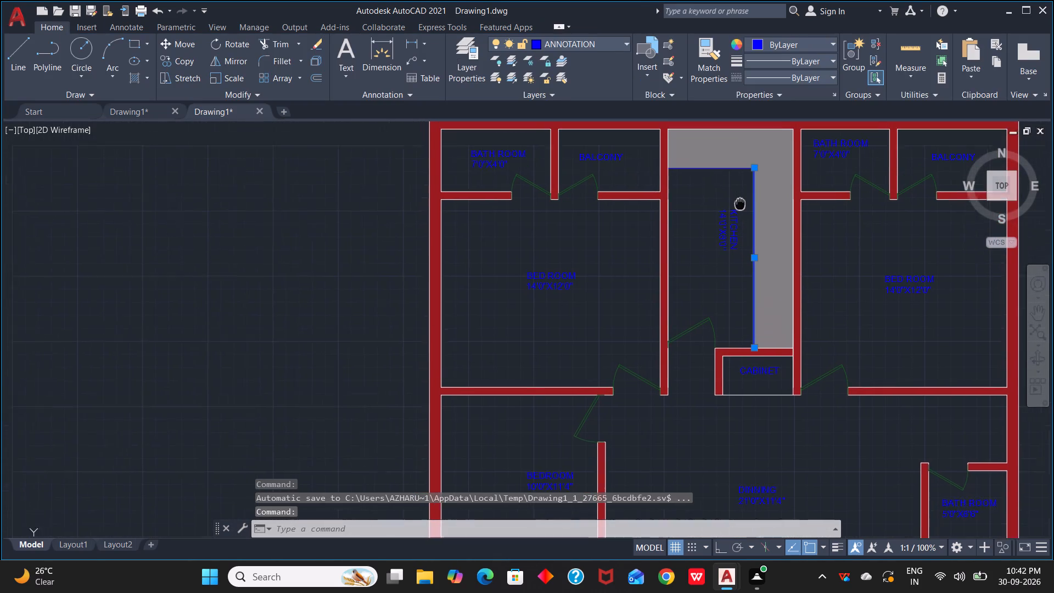
{"action": "middle_click_drag", "start_coordinate": [740, 204], "coordinate": [744, 223]}
{"action": "left_click", "coordinate": [728, 191]}
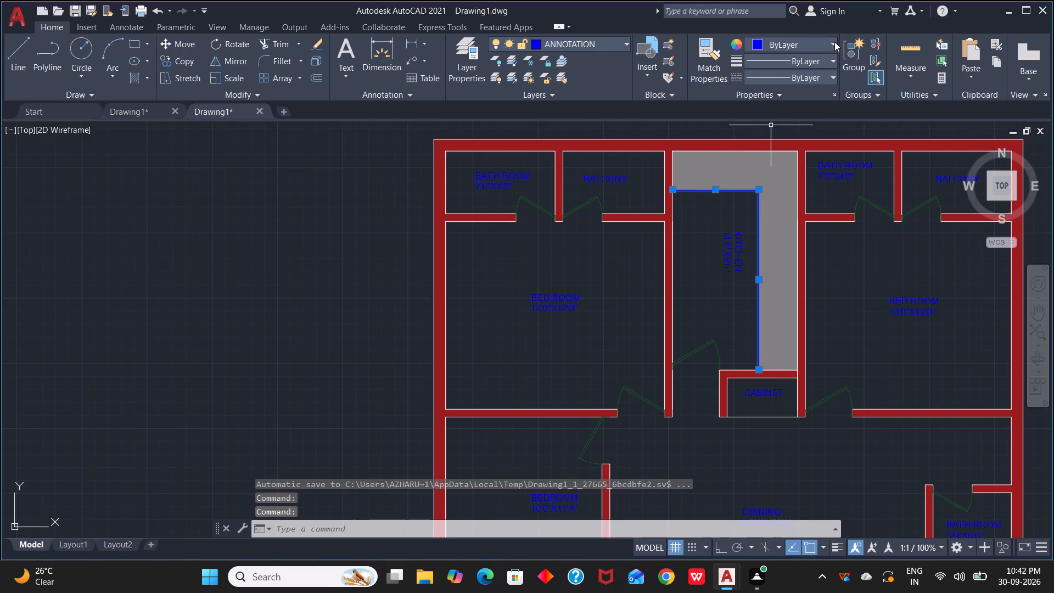
{"action": "left_click", "coordinate": [834, 42]}
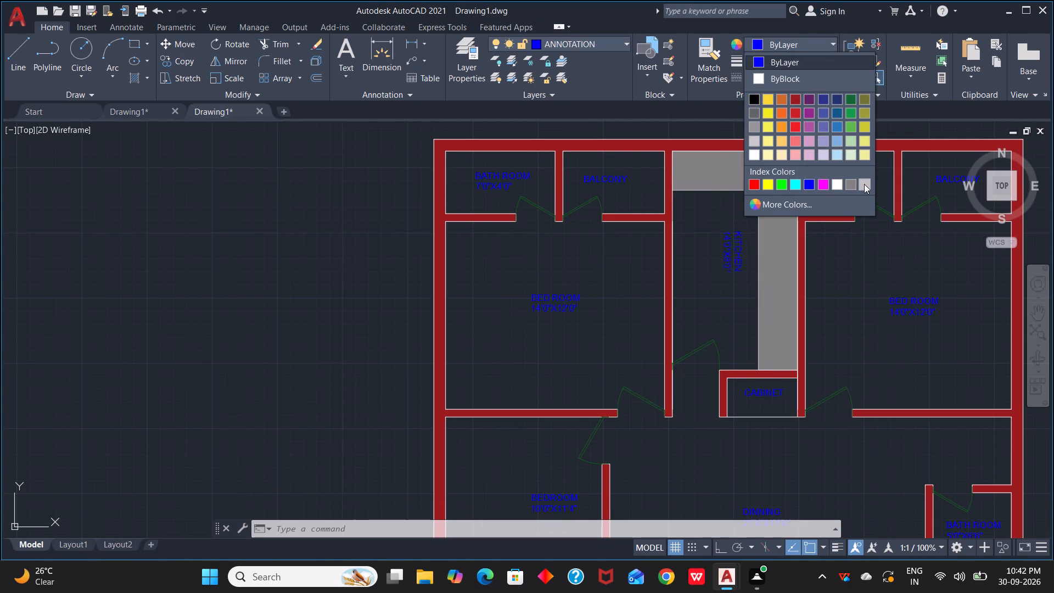
{"action": "left_click", "coordinate": [754, 154]}
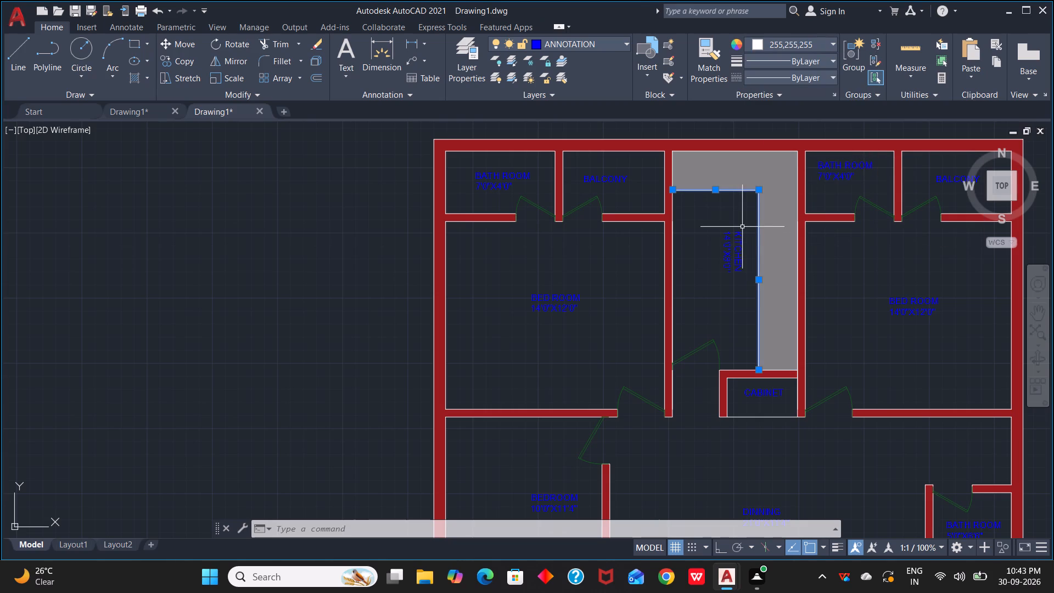
{"action": "key", "text": "Escape"}
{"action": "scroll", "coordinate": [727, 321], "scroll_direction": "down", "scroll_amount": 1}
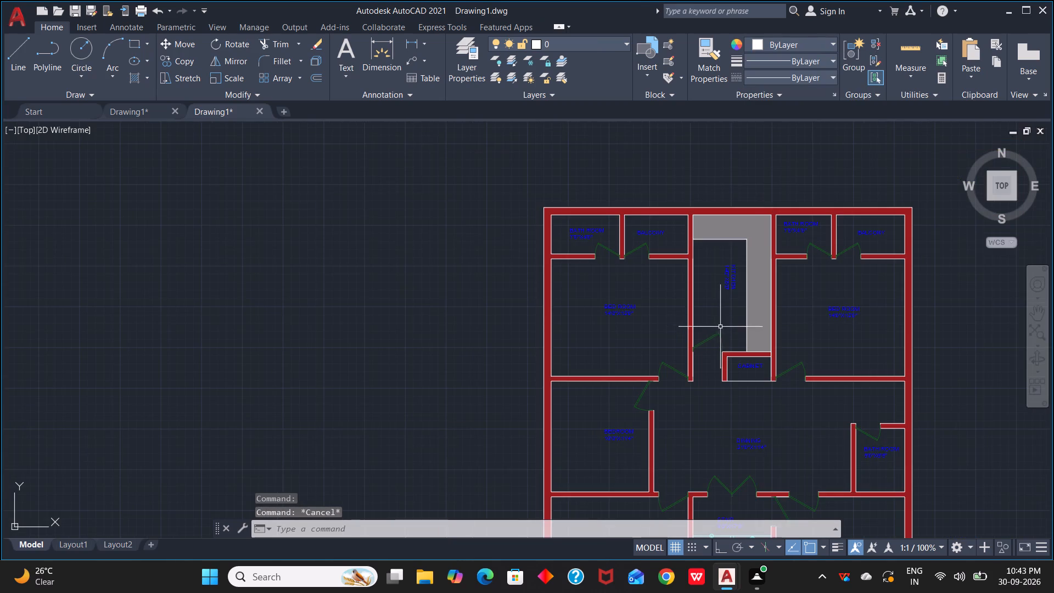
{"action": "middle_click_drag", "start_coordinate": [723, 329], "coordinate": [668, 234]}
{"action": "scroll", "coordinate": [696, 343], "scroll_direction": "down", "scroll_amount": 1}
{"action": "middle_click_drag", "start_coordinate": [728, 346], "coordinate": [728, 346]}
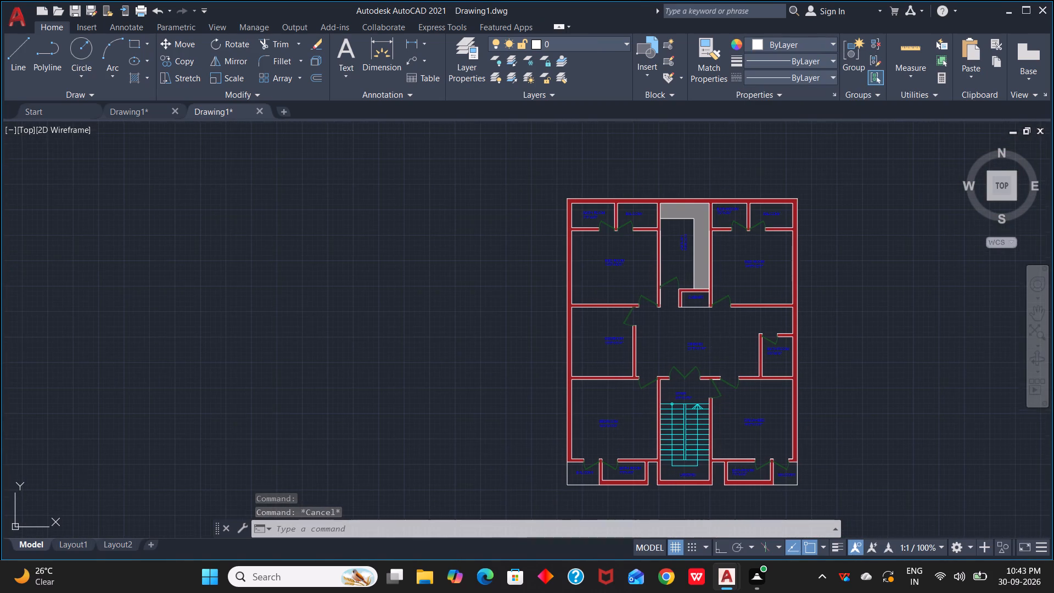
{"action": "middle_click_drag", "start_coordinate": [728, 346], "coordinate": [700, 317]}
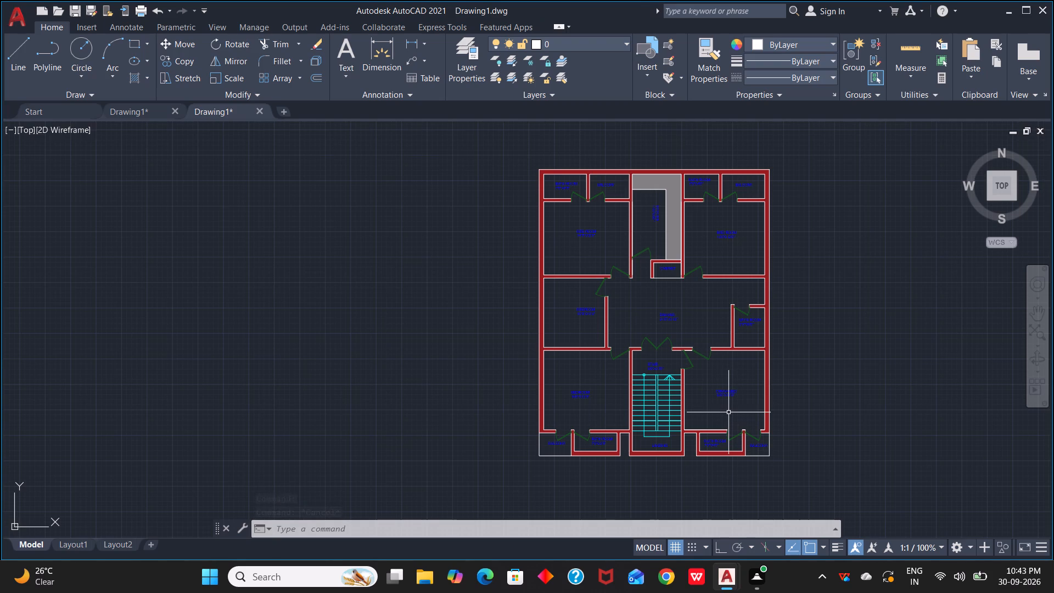
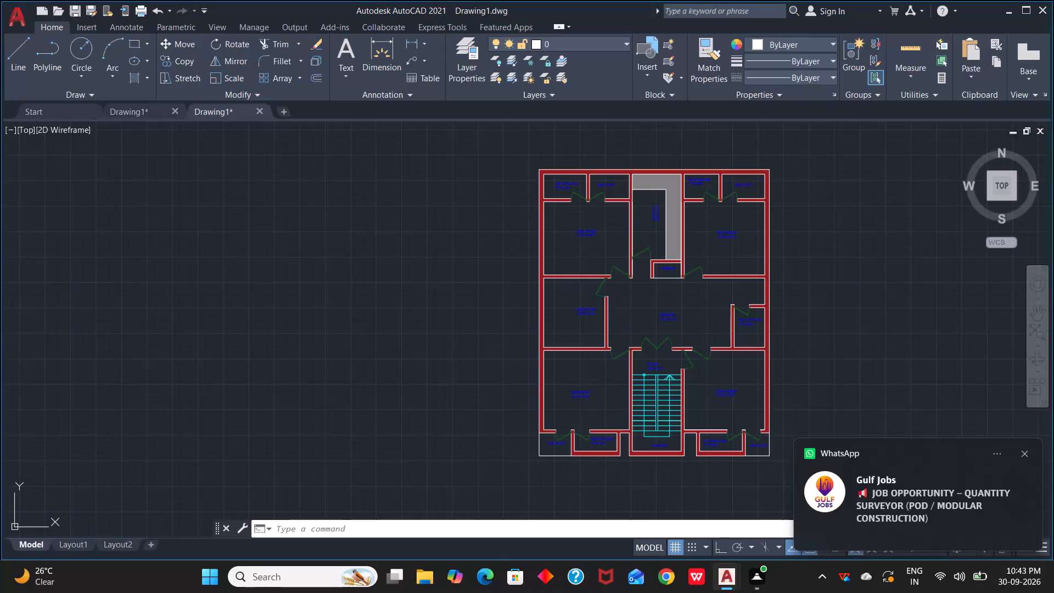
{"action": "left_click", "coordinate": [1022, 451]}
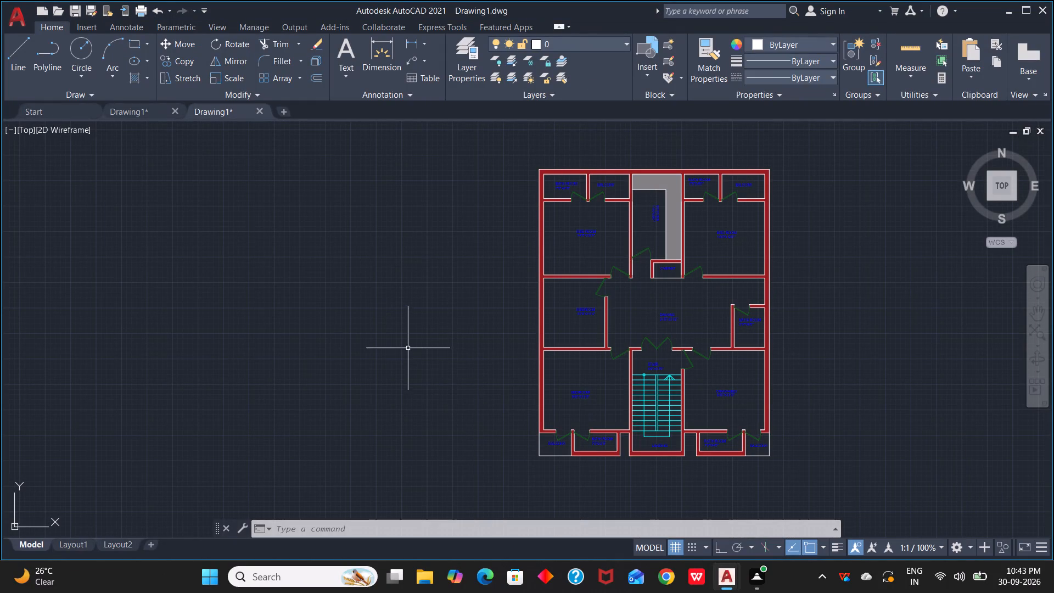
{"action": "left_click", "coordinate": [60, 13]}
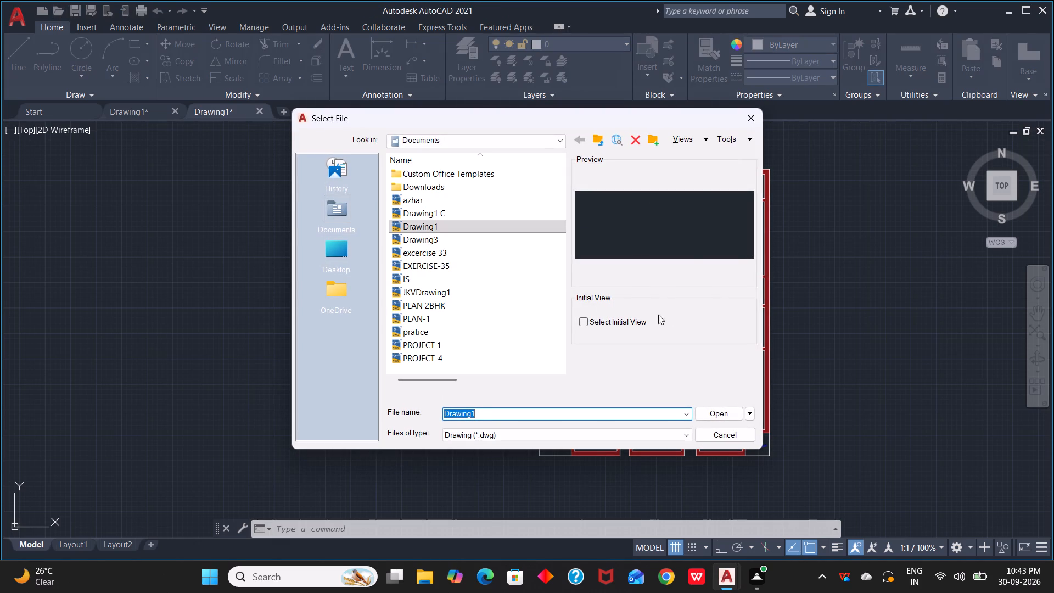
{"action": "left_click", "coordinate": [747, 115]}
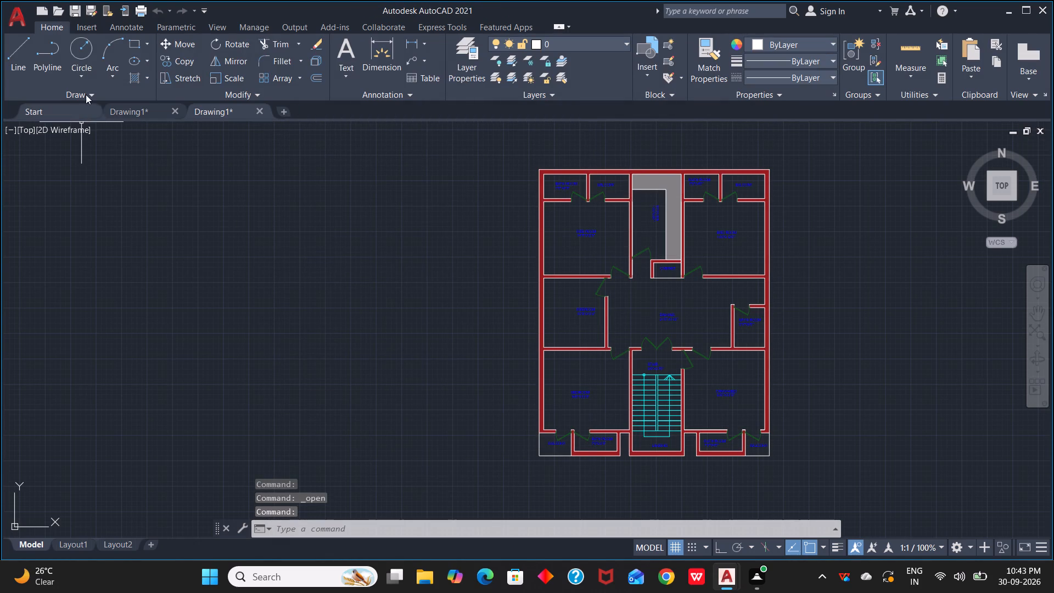
Set up a plot of the model with AutoCAD PDF (General Documentation).pc3 as the plotter and apply it to the layout.
{"action": "left_click", "coordinate": [142, 13]}
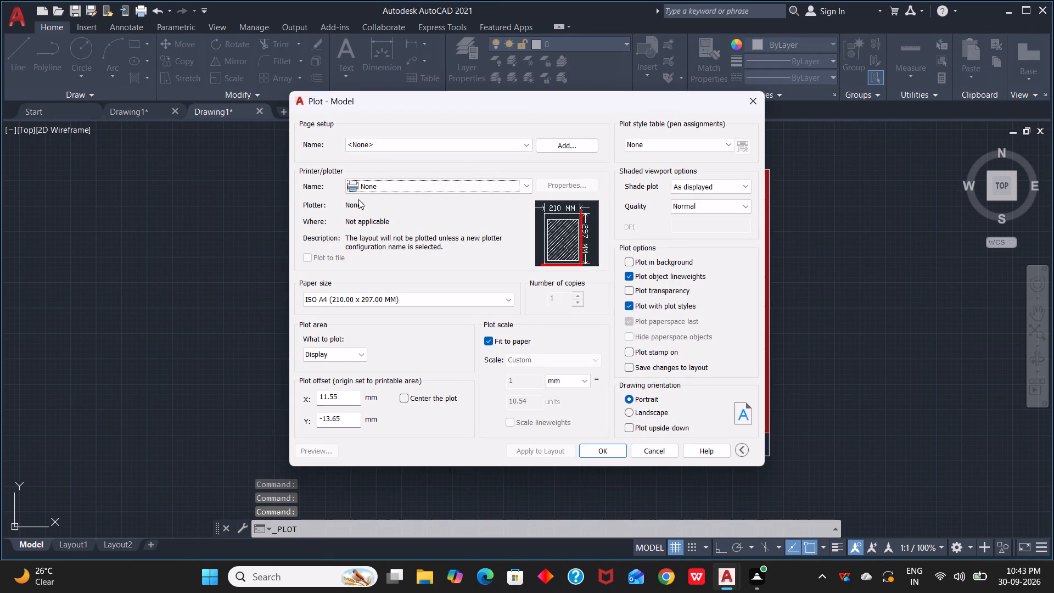
{"action": "left_click", "coordinate": [398, 184]}
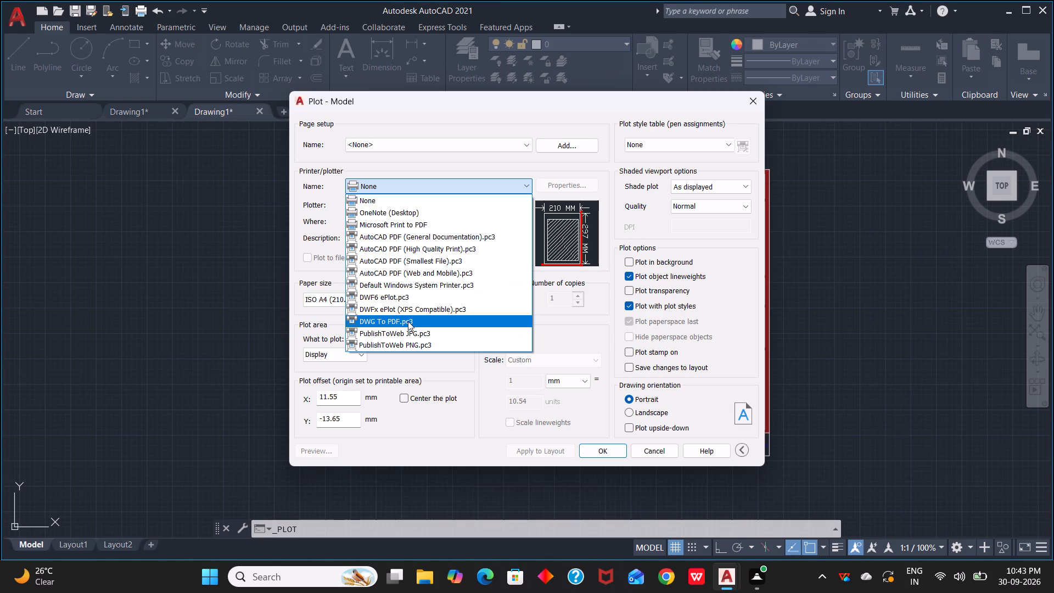
{"action": "left_click", "coordinate": [391, 237]}
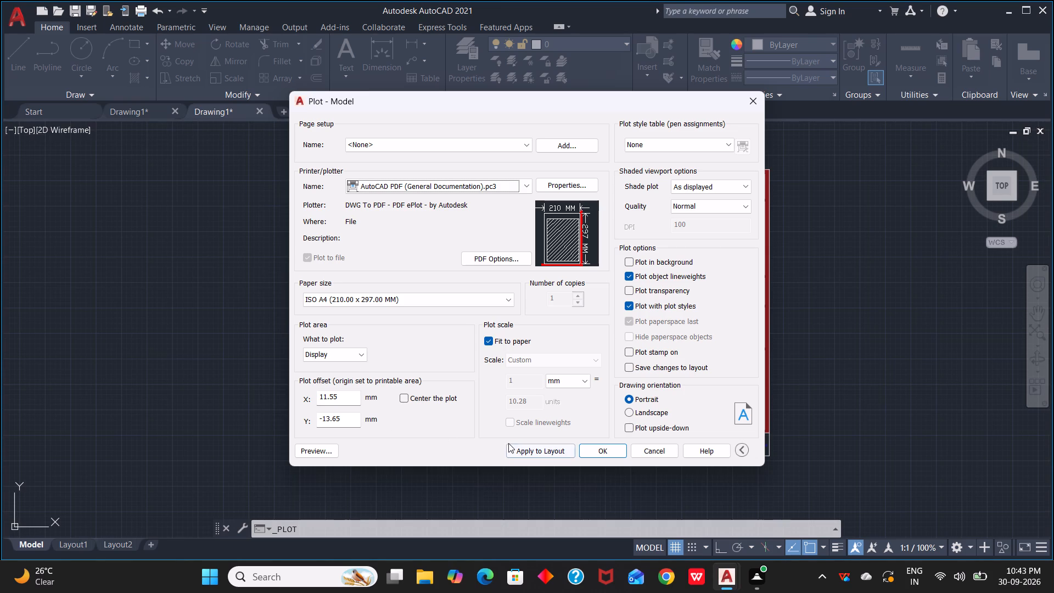
{"action": "left_click", "coordinate": [553, 450]}
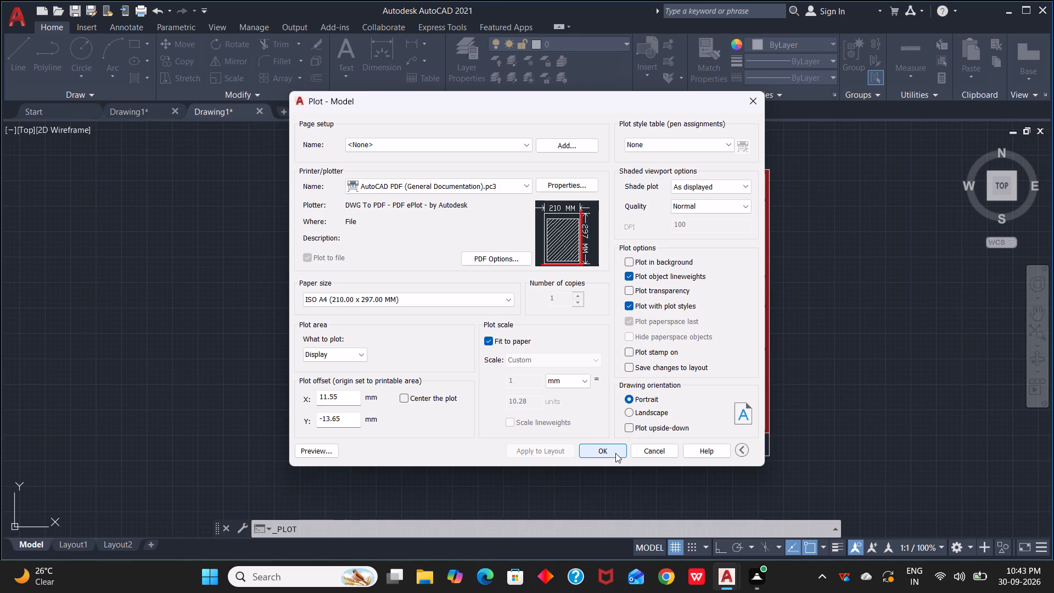
Plot the floor plan to a PDF file named PROJECT-55 in the Documents folder.
{"action": "left_click", "coordinate": [616, 452]}
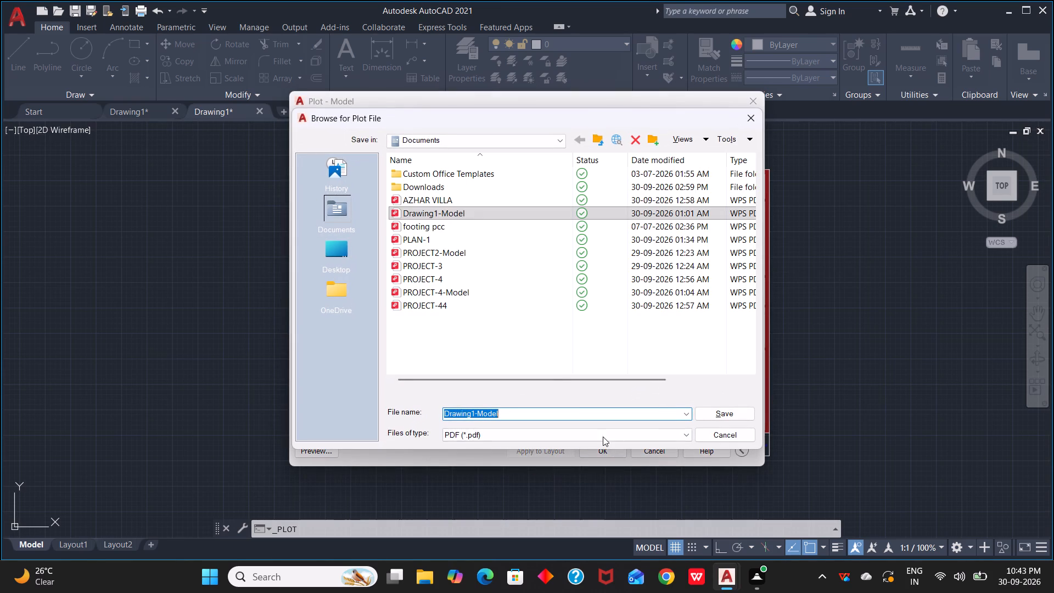
{"action": "key", "text": "BackSpace"}
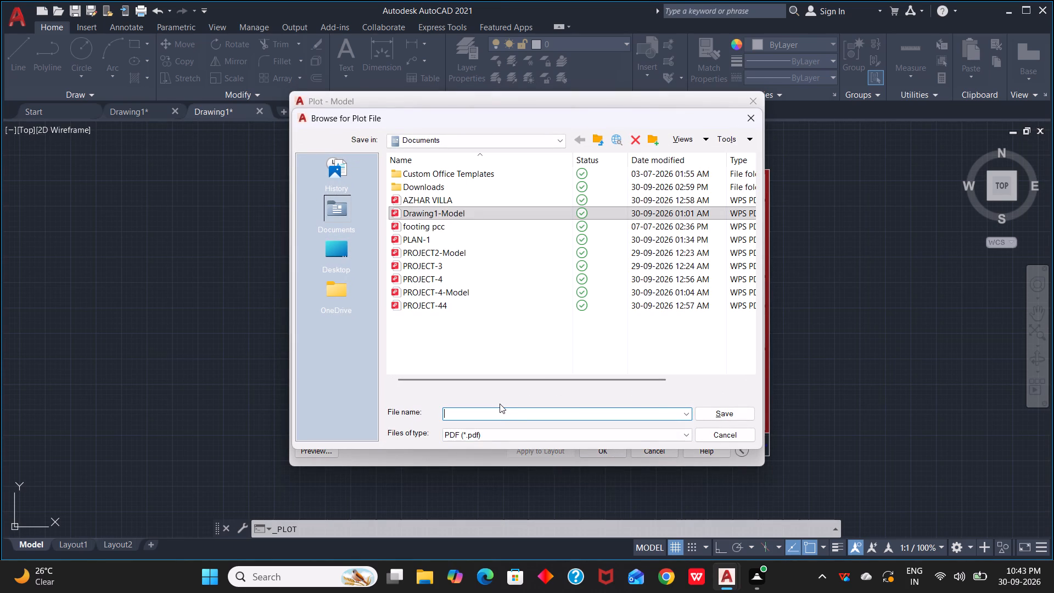
{"action": "type", "text": "PROJECT"}
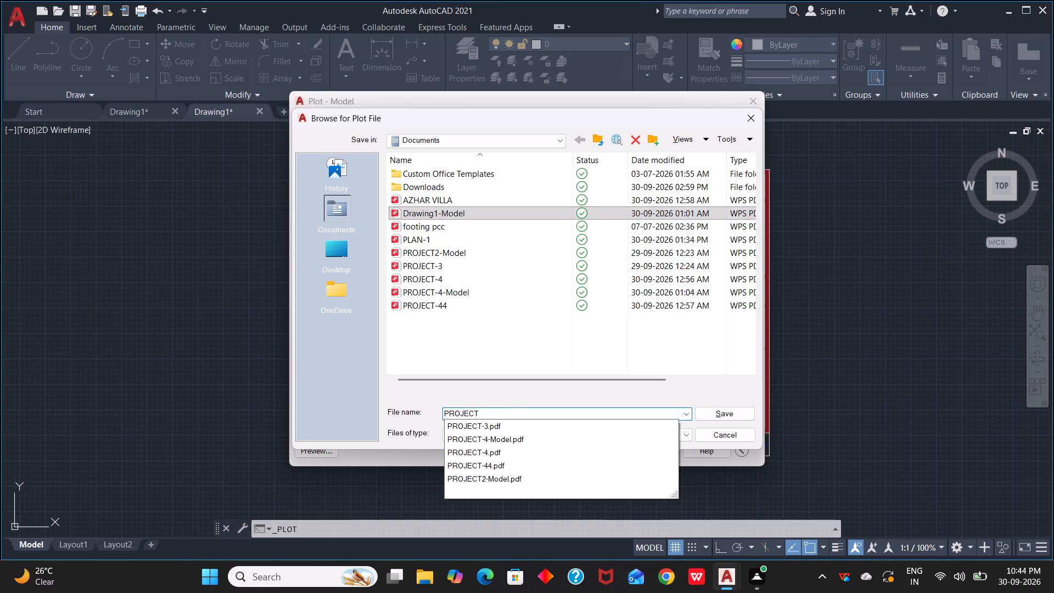
{"action": "key", "text": "minus"}
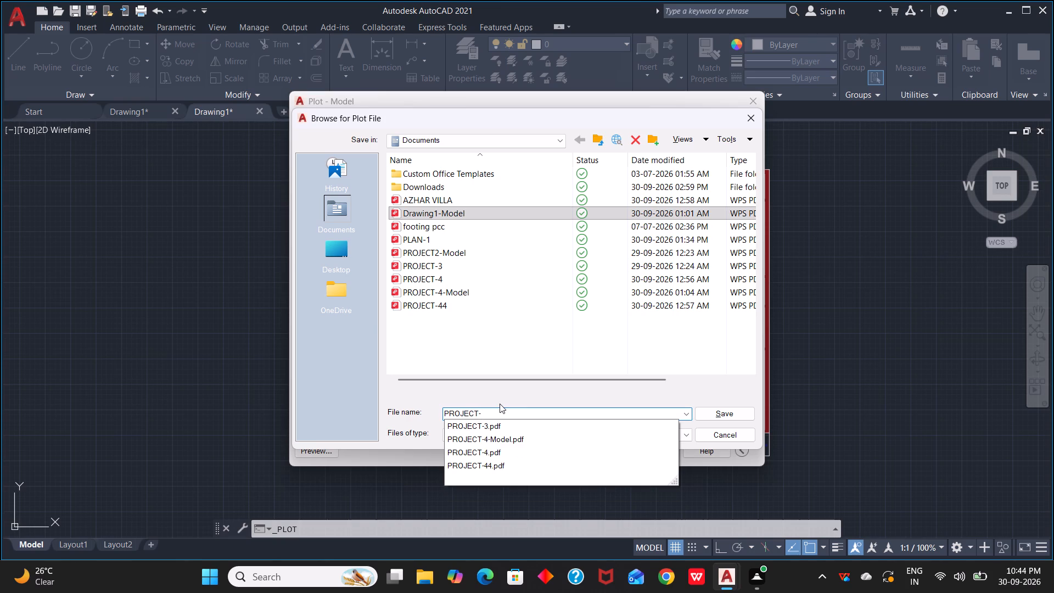
{"action": "key", "text": "5"}
{"action": "key", "text": "5"}
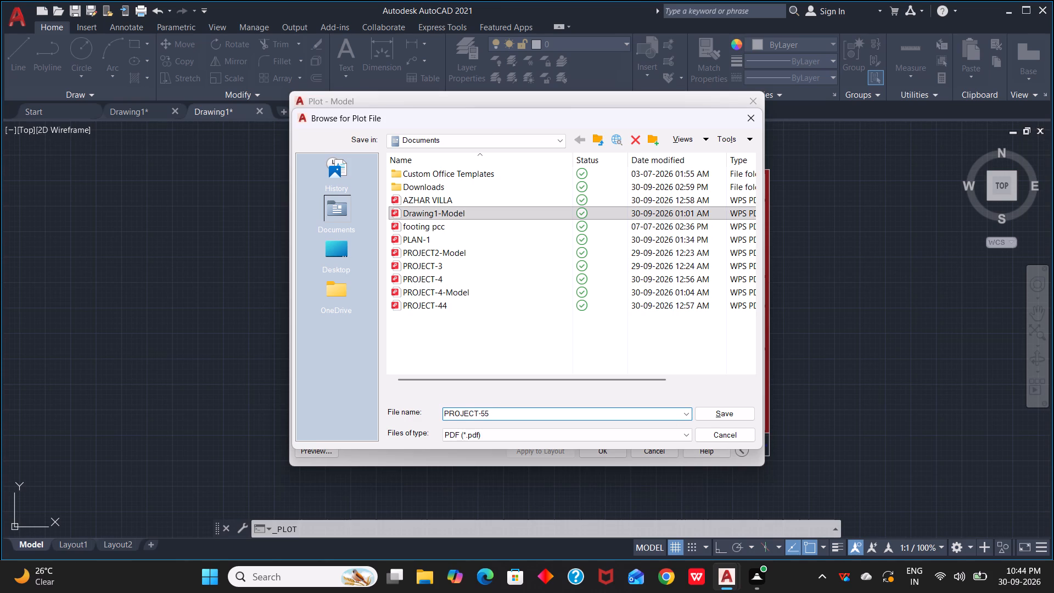
{"action": "left_click", "coordinate": [727, 418]}
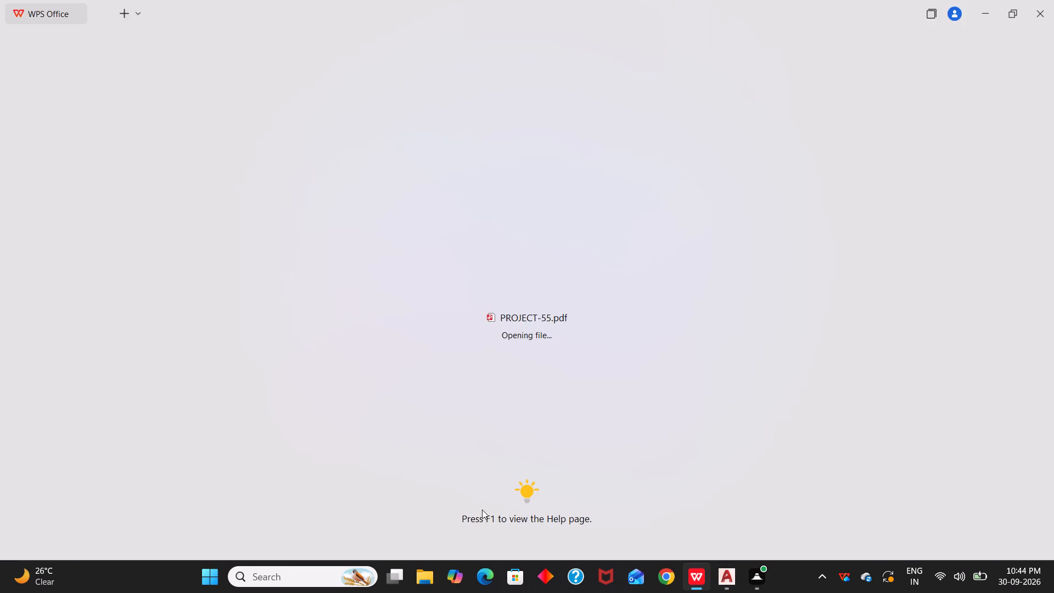
Examine the plotted floor plan in PROJECT-55.pdf in WPS Office, checking its placement on the page and its colours.
{"action": "scroll", "coordinate": [619, 385], "scroll_direction": "down", "scroll_amount": 3}
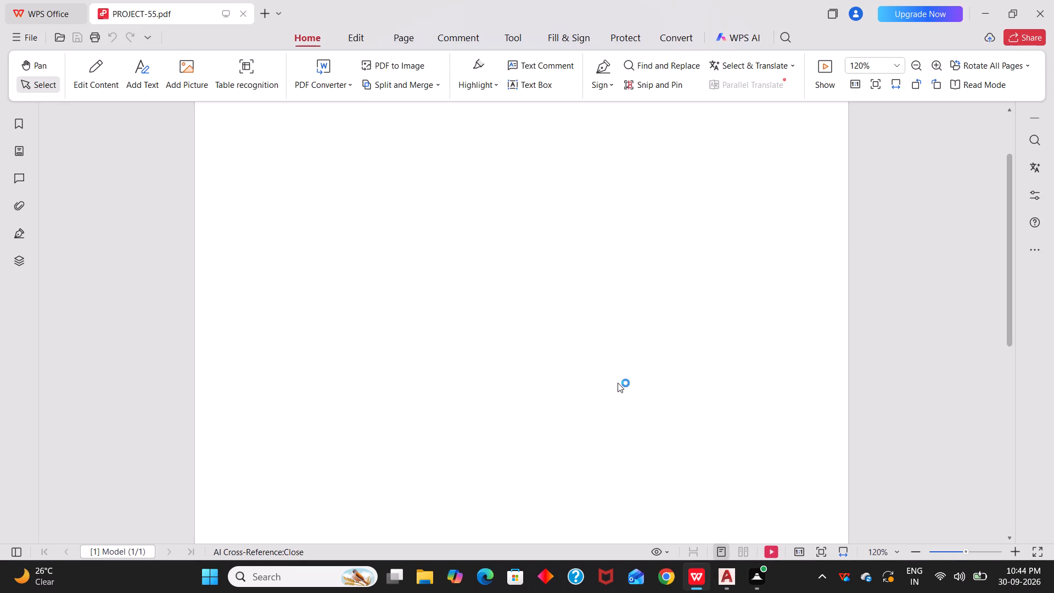
{"action": "scroll", "coordinate": [618, 383], "scroll_direction": "down", "scroll_amount": 9}
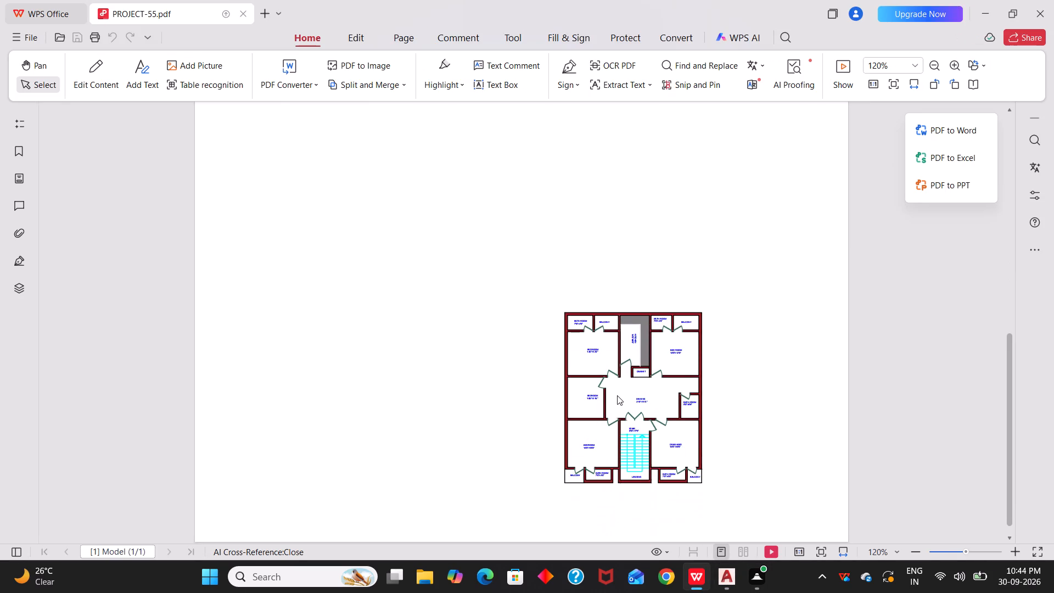
{"action": "middle_click_drag", "start_coordinate": [617, 395], "coordinate": [567, 370]}
{"action": "scroll", "coordinate": [568, 373], "scroll_direction": "down", "scroll_amount": 3}
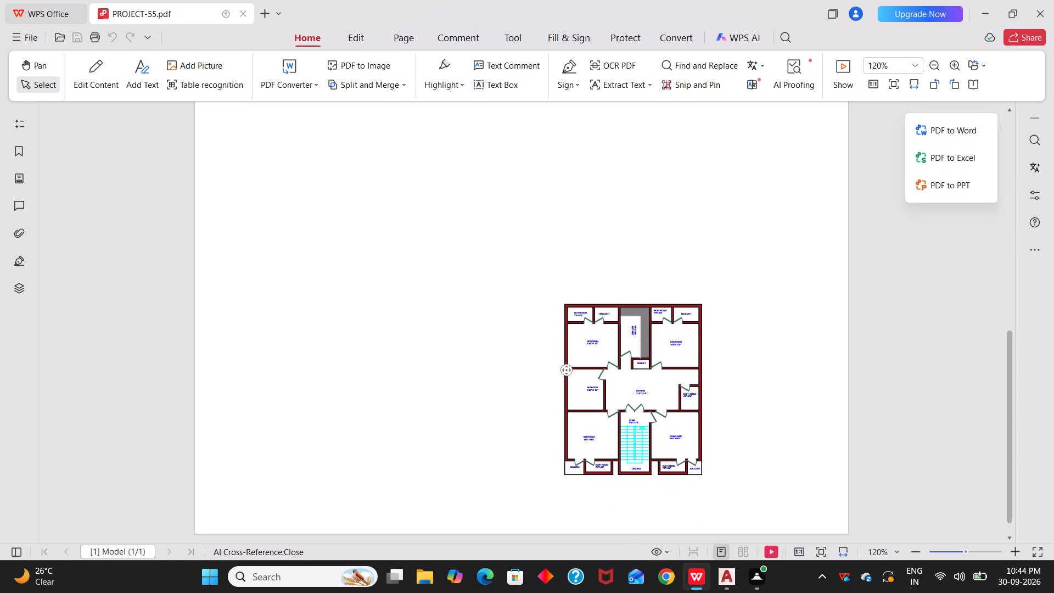